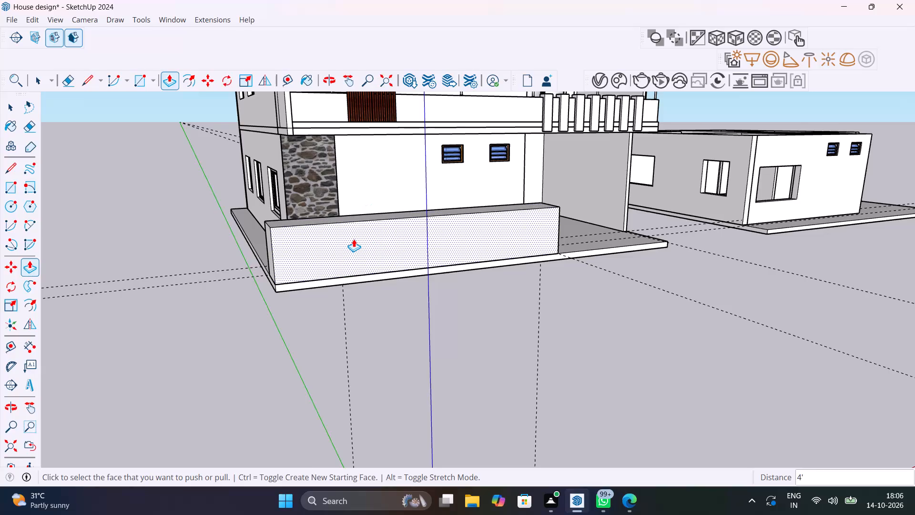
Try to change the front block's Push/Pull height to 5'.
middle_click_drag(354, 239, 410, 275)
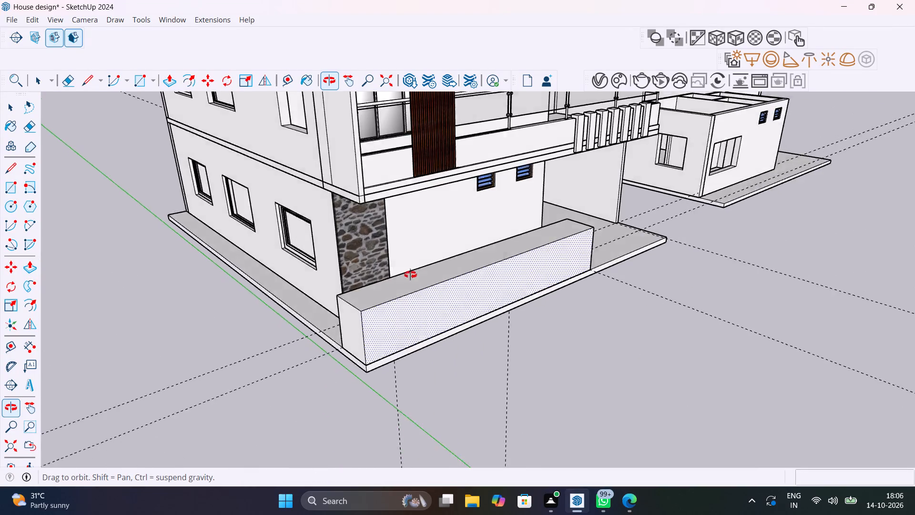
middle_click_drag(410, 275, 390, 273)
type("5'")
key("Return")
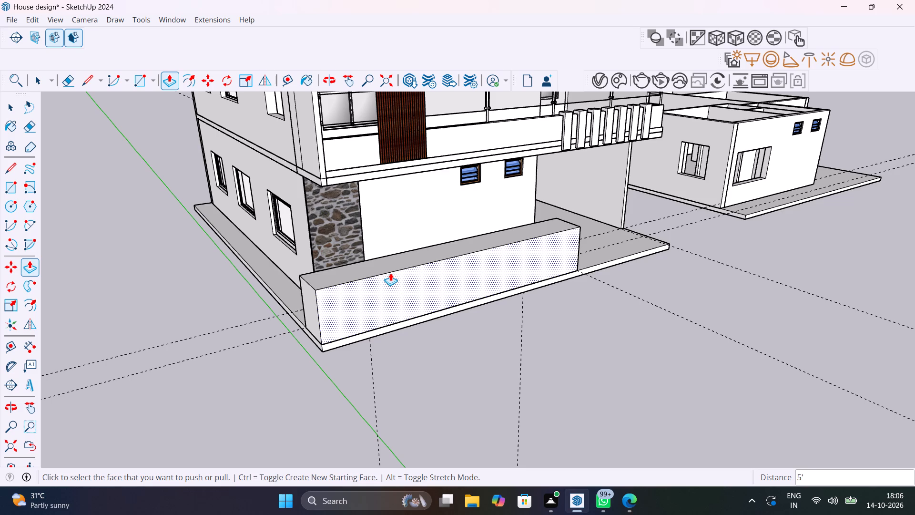
Raise the front block's top face by another 1' with Push/Pull.
scroll(390, 273, "down", 6)
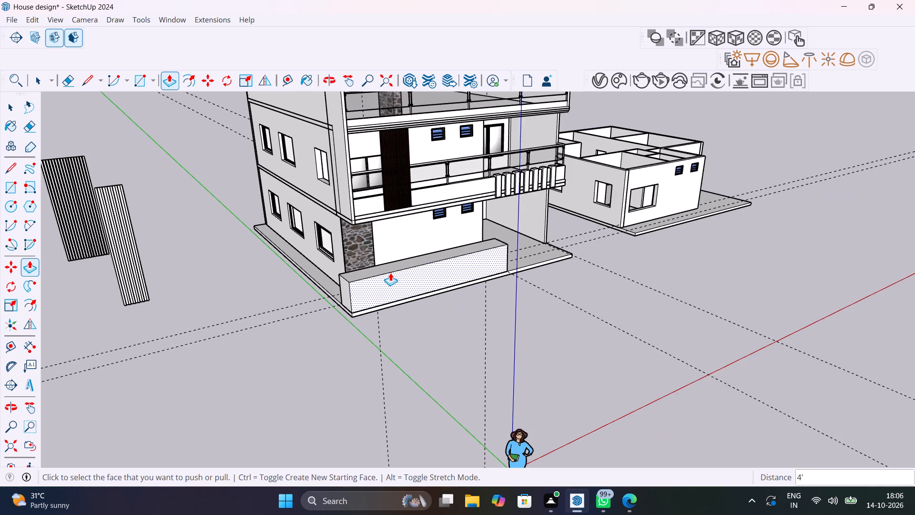
scroll(390, 272, "up", 4)
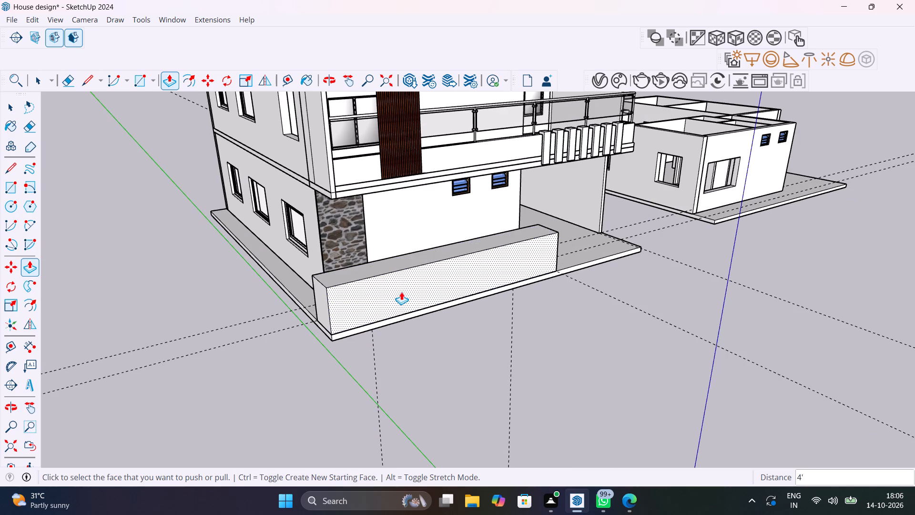
middle_click_drag(401, 292, 426, 324)
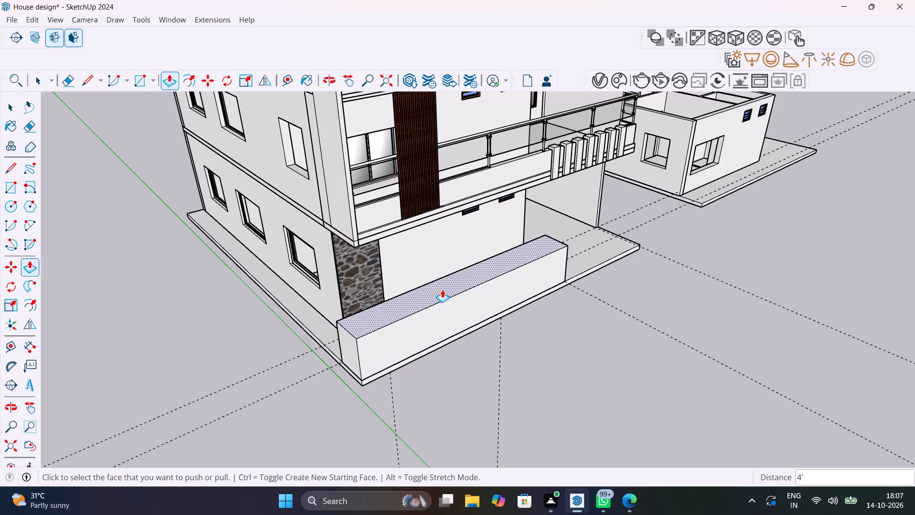
left_click(407, 302)
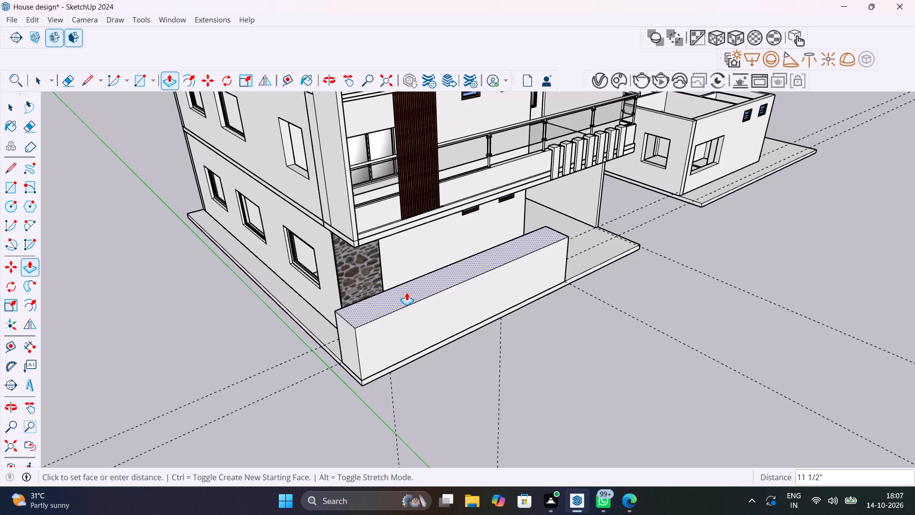
type("1'")
key("Return")
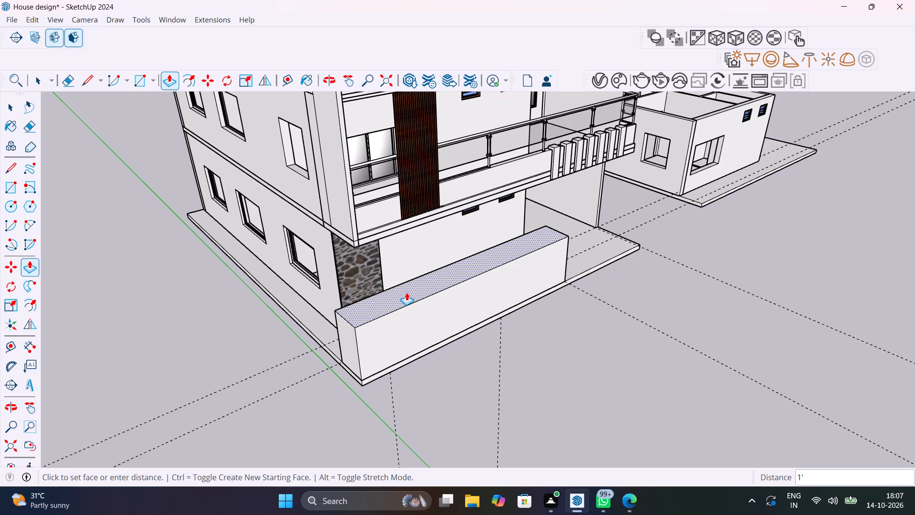
Examine the raised front block from the side, from above and from the front.
middle_click_drag(414, 293, 547, 290)
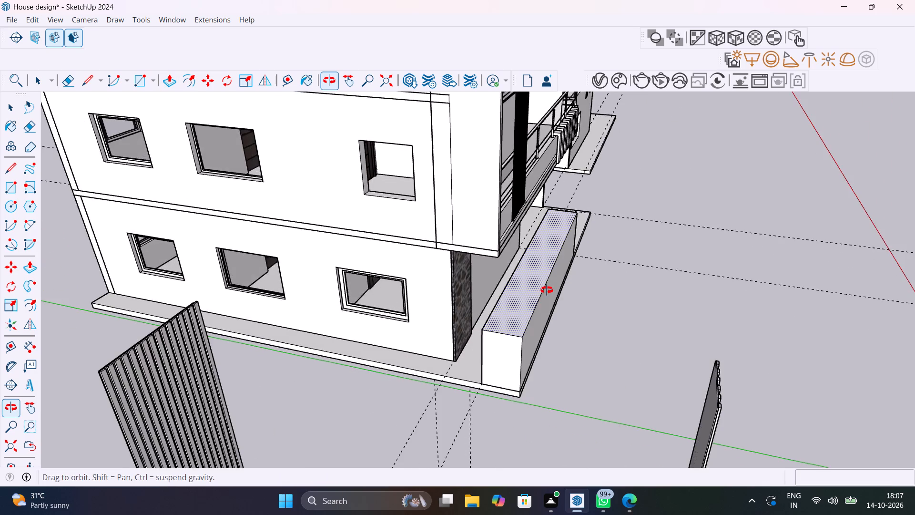
middle_click_drag(547, 290, 359, 258)
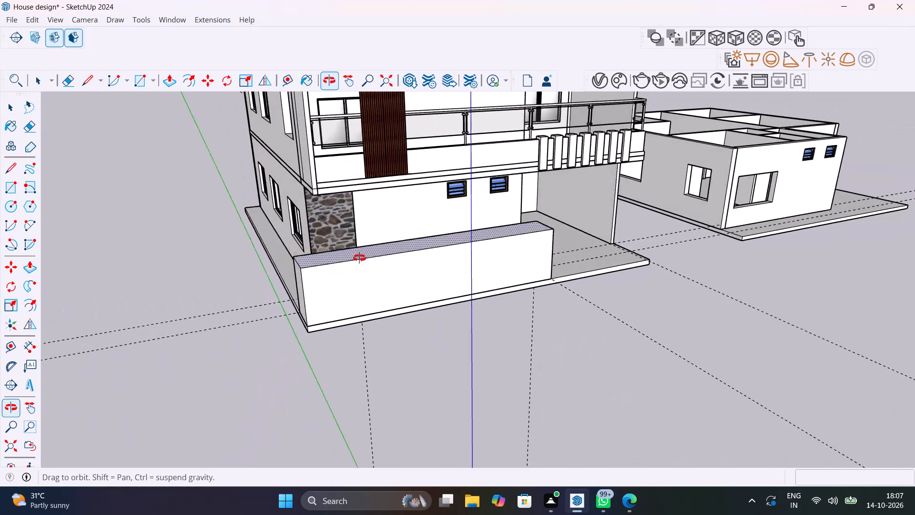
middle_click_drag(359, 258, 385, 267)
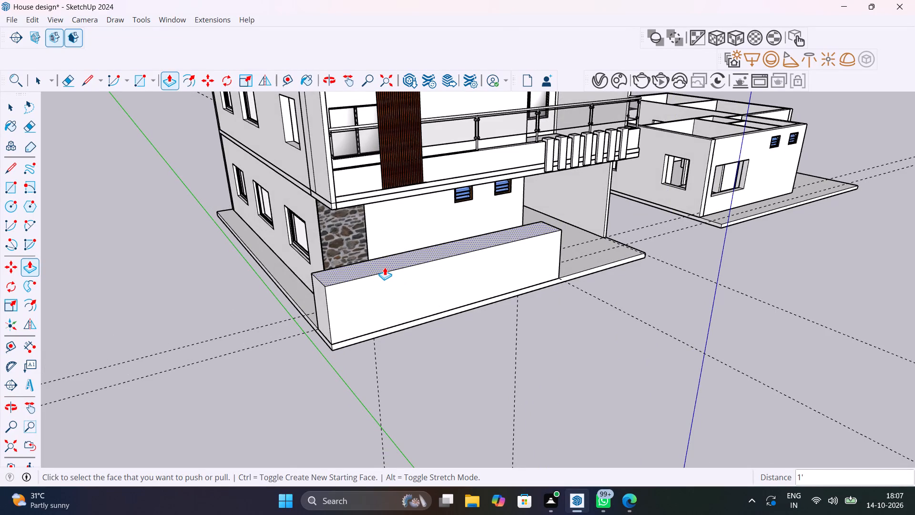
middle_click_drag(385, 267, 399, 297)
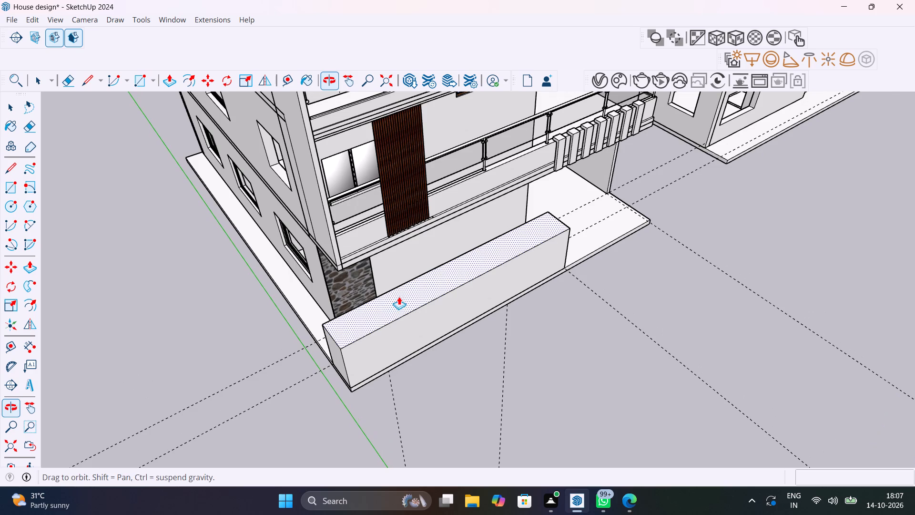
scroll(379, 297, "up", 2)
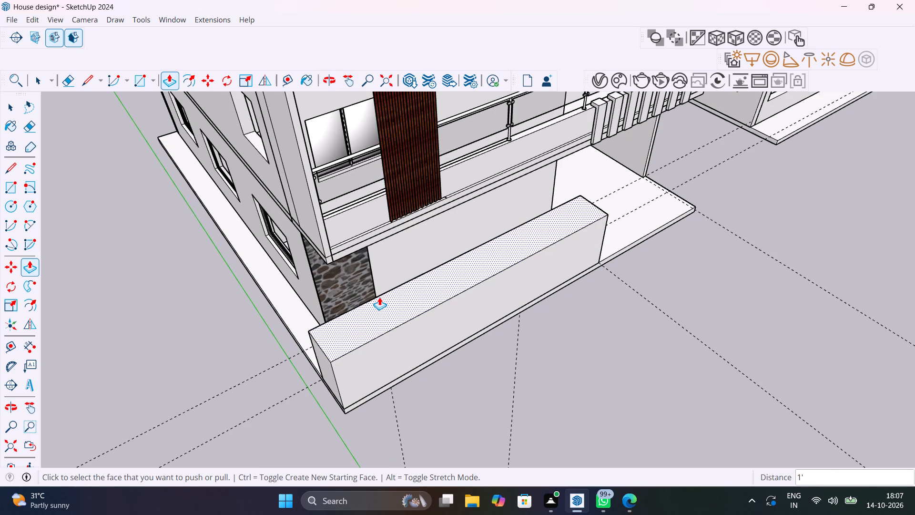
middle_click_drag(379, 297, 280, 169)
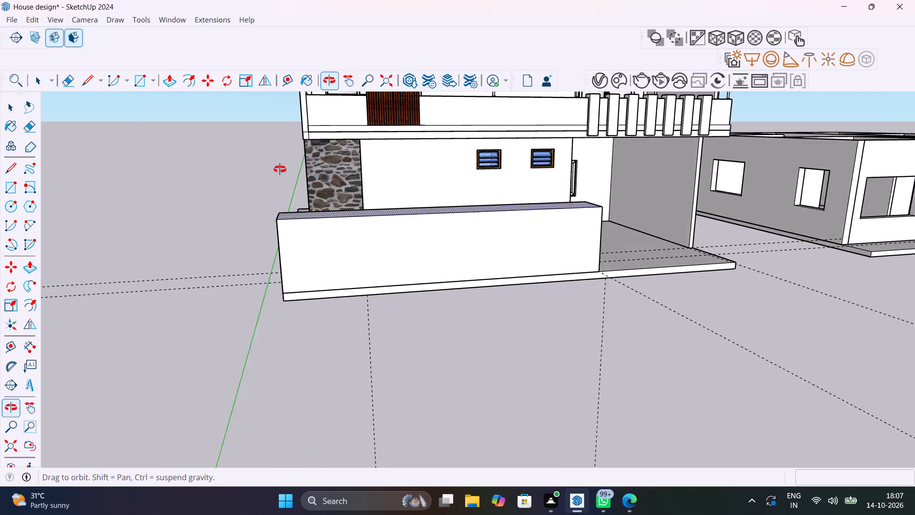
middle_click_drag(280, 169, 278, 169)
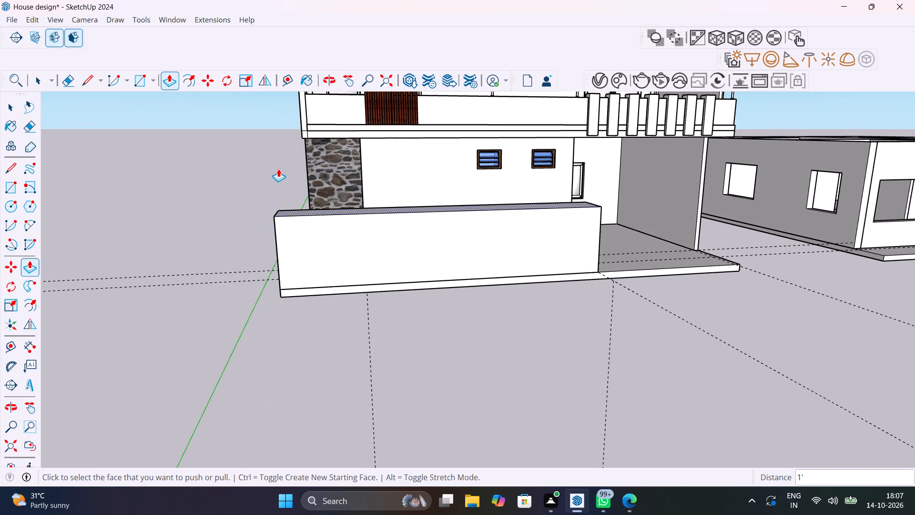
scroll(582, 235, "up", 3)
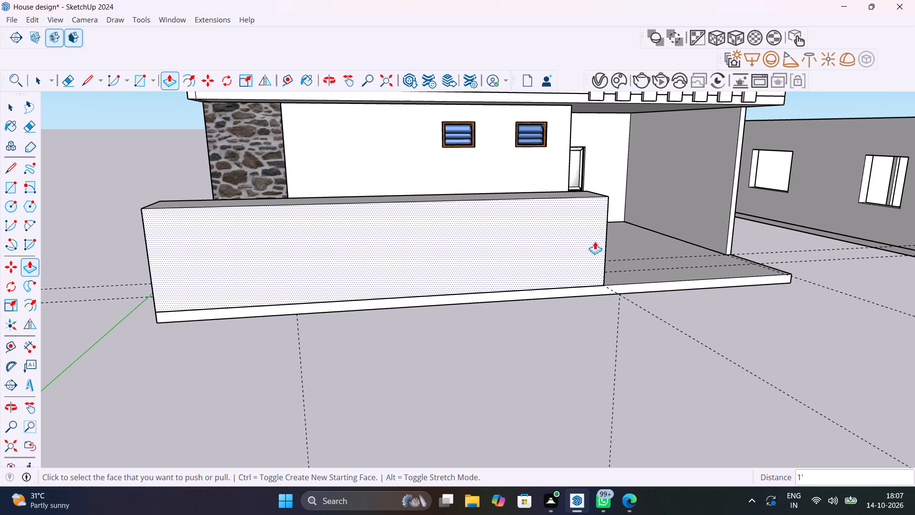
Copy the block's front vertical edge at the carport end 1' inward along the front face.
middle_click_drag(573, 248, 578, 299)
key("space")
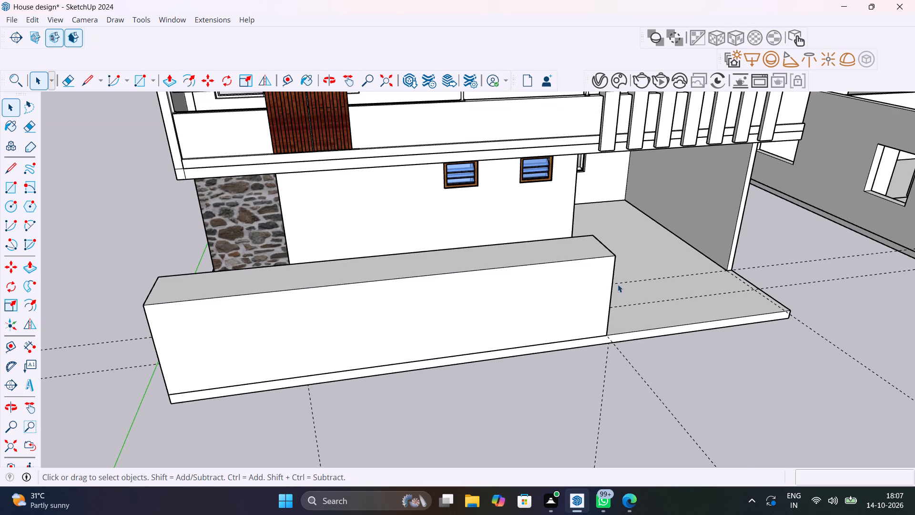
left_click(613, 284)
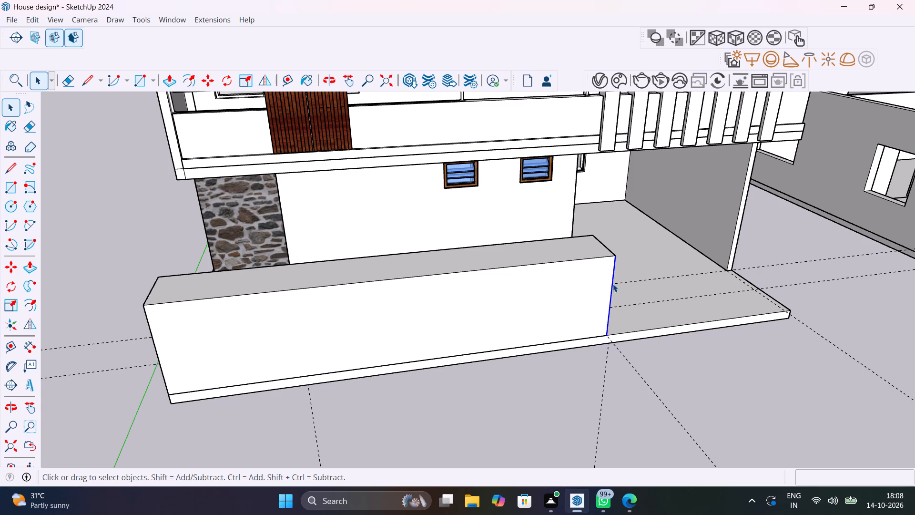
key("m")
left_click(613, 256)
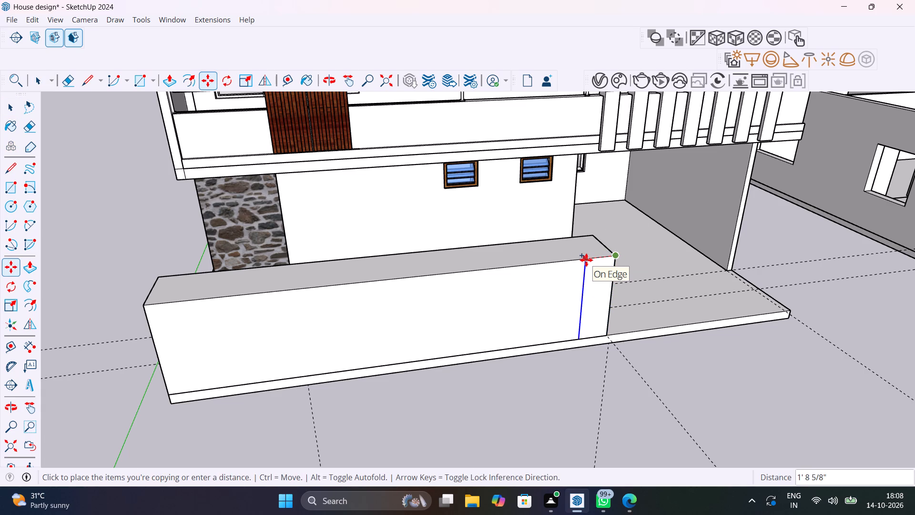
type("2\"")
key("Return")
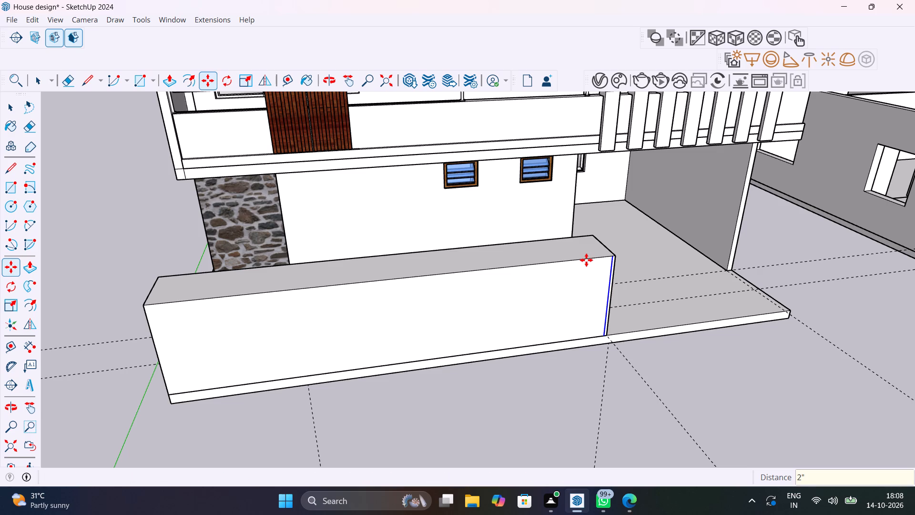
type("2'")
key("Return")
type("1'")
key("Return")
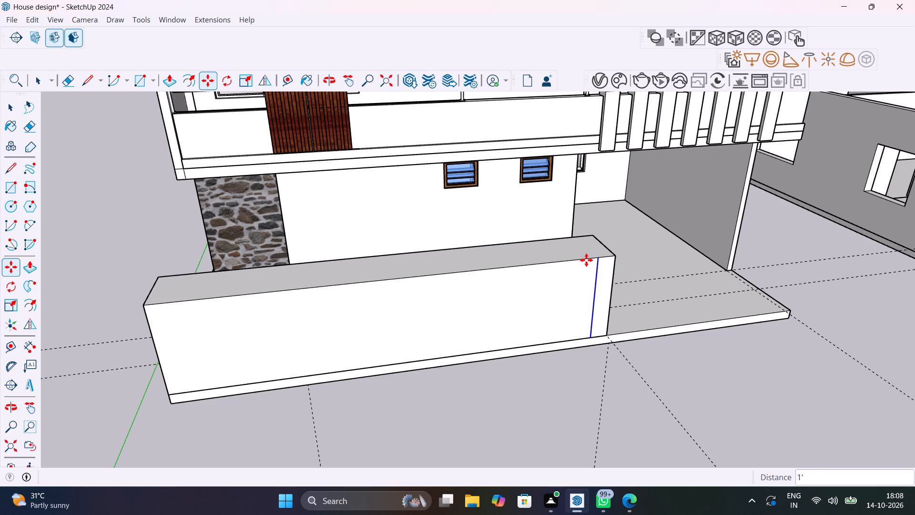
middle_click_drag(560, 285, 527, 237)
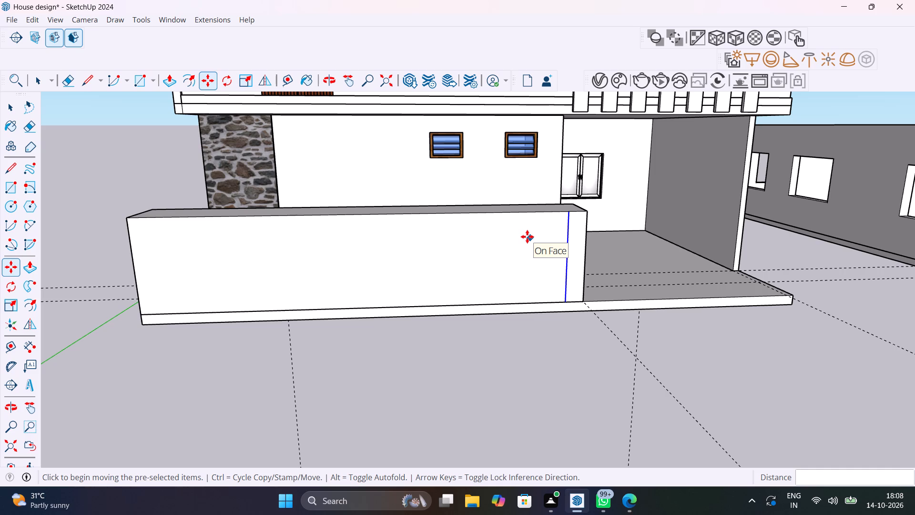
key("space")
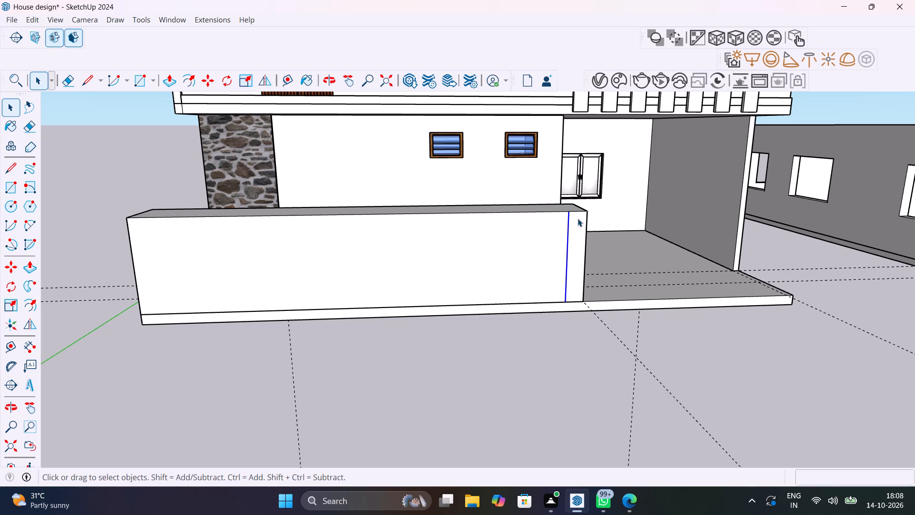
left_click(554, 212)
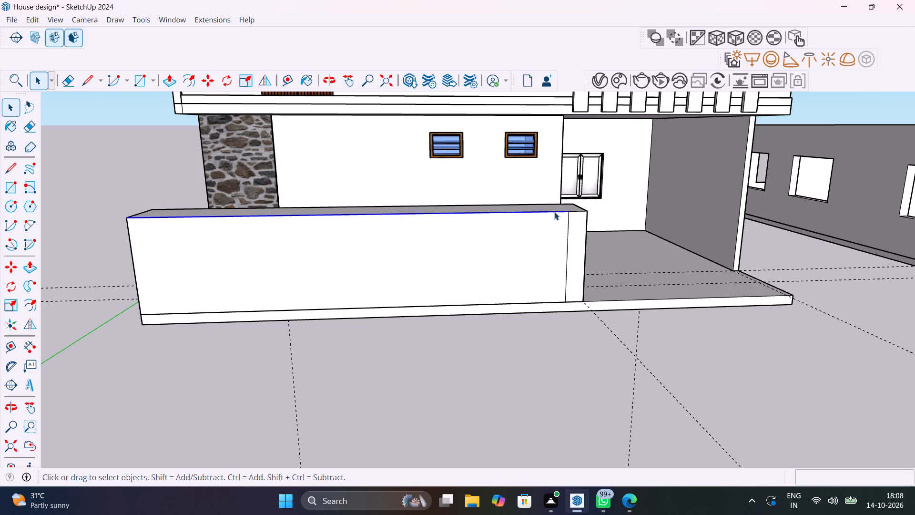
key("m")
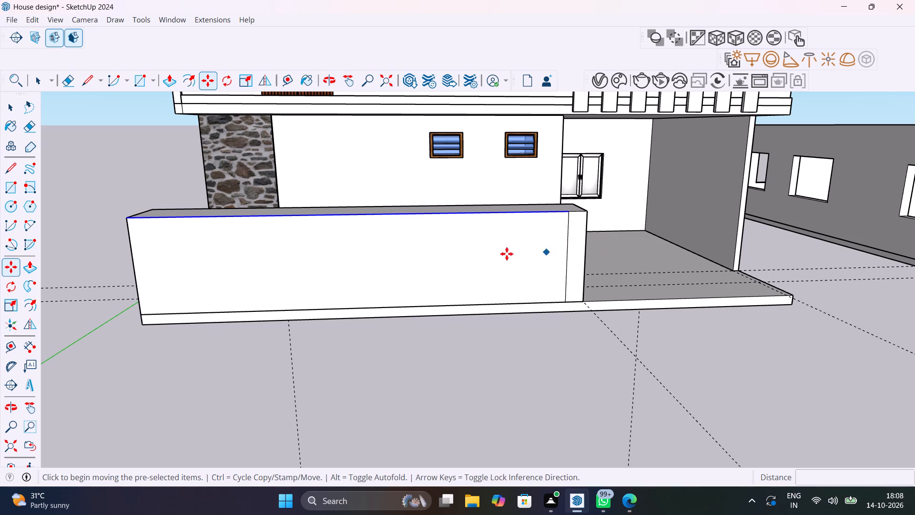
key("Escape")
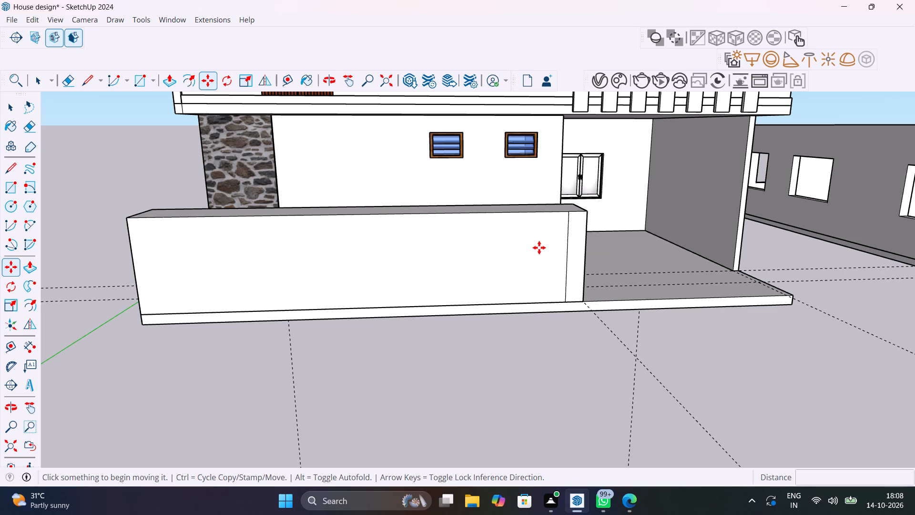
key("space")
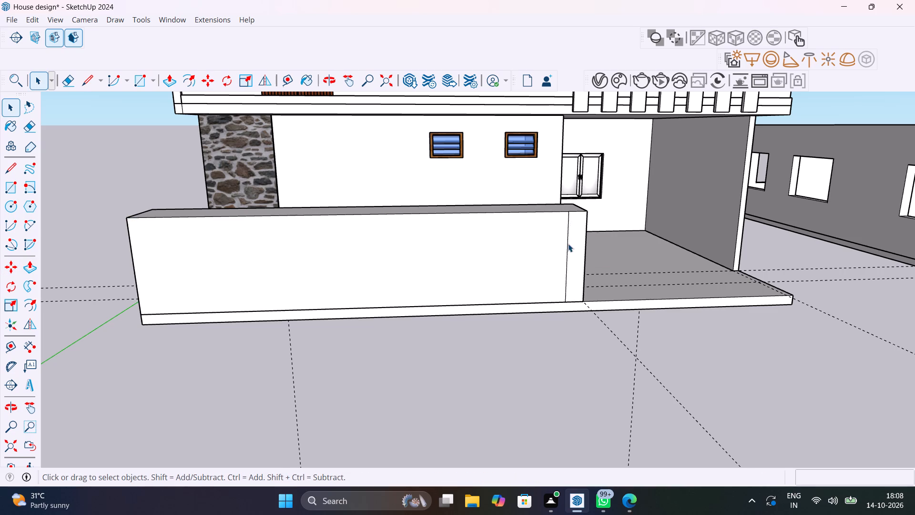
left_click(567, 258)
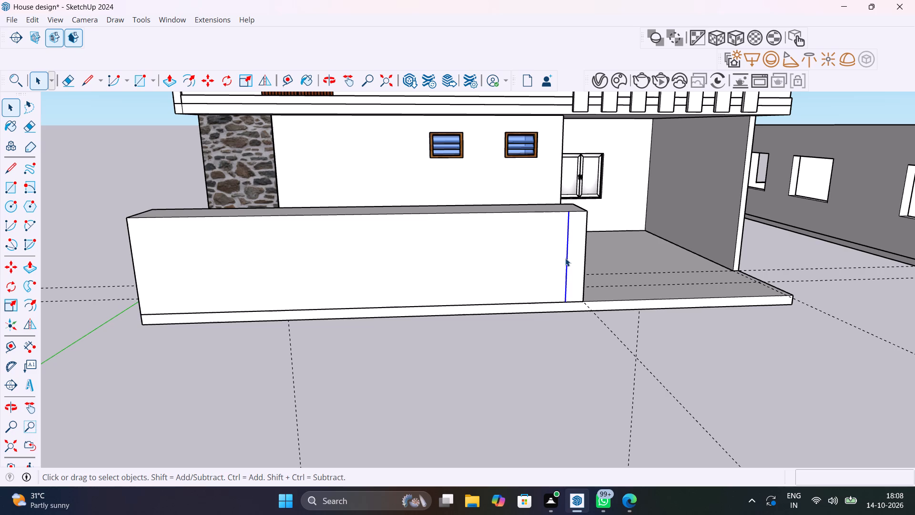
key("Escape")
Copy the block's front vertical edge at the stone panel end 1' 6" inward along the front face.
left_click(134, 261)
key("m")
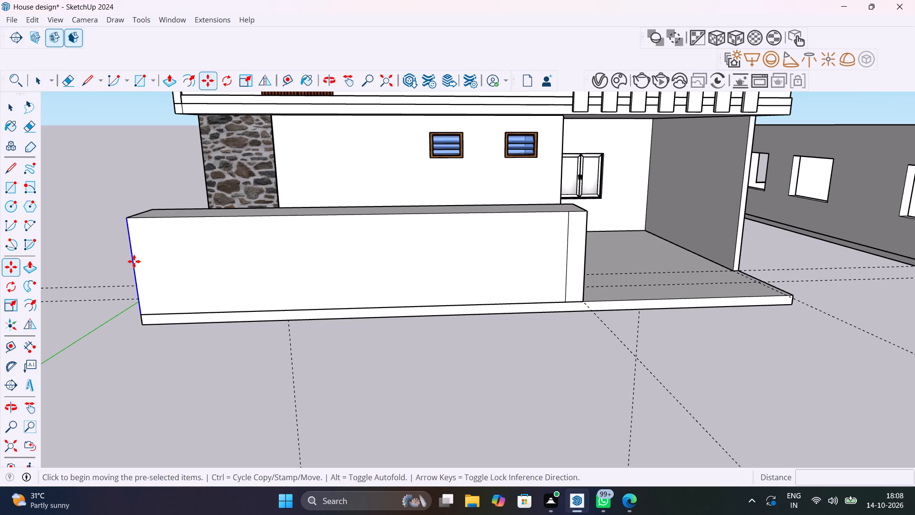
left_click(130, 218)
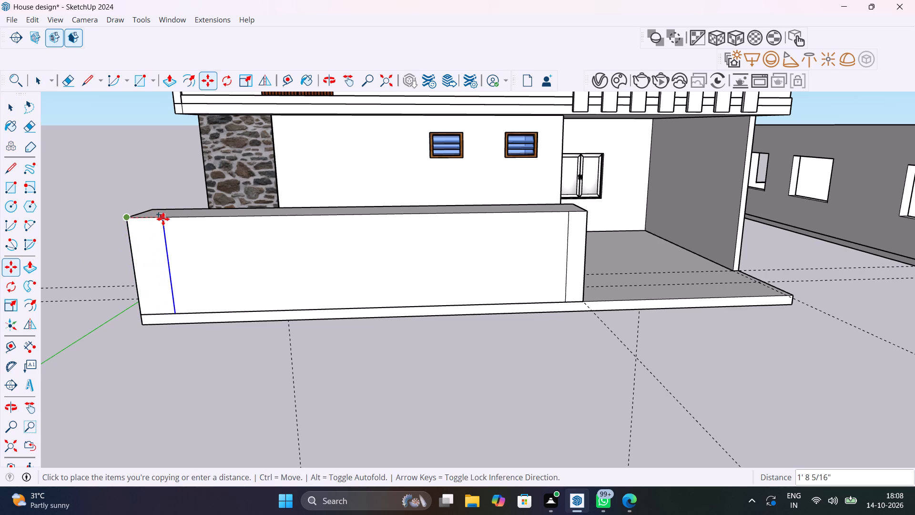
middle_click_drag(163, 219, 263, 250)
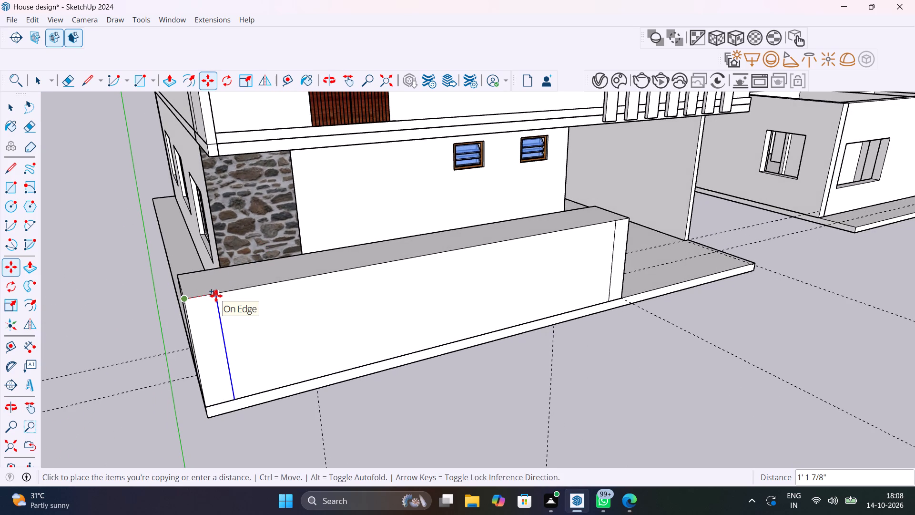
type("1'")
key("Return")
type("1'6\"")
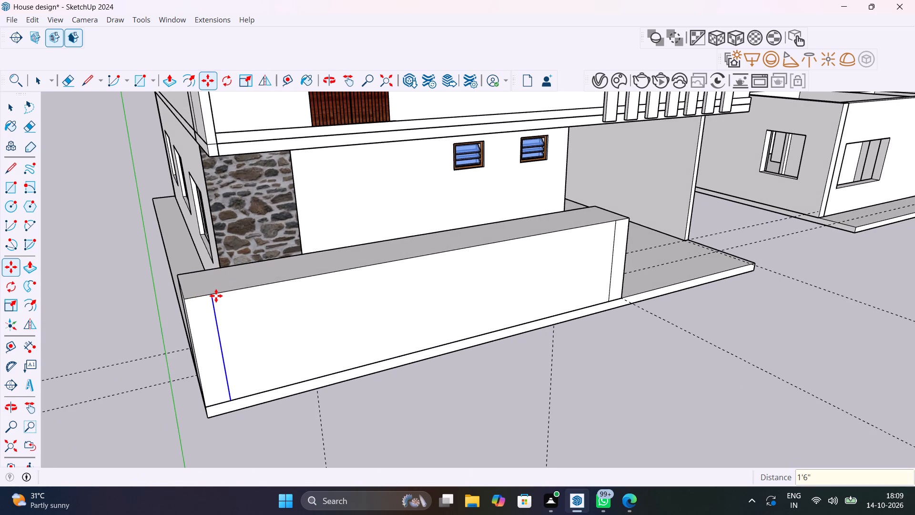
key("Return")
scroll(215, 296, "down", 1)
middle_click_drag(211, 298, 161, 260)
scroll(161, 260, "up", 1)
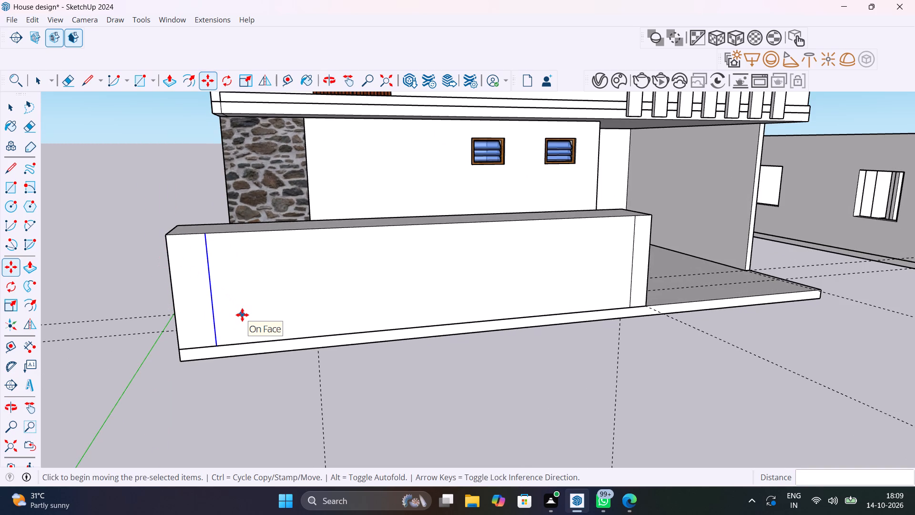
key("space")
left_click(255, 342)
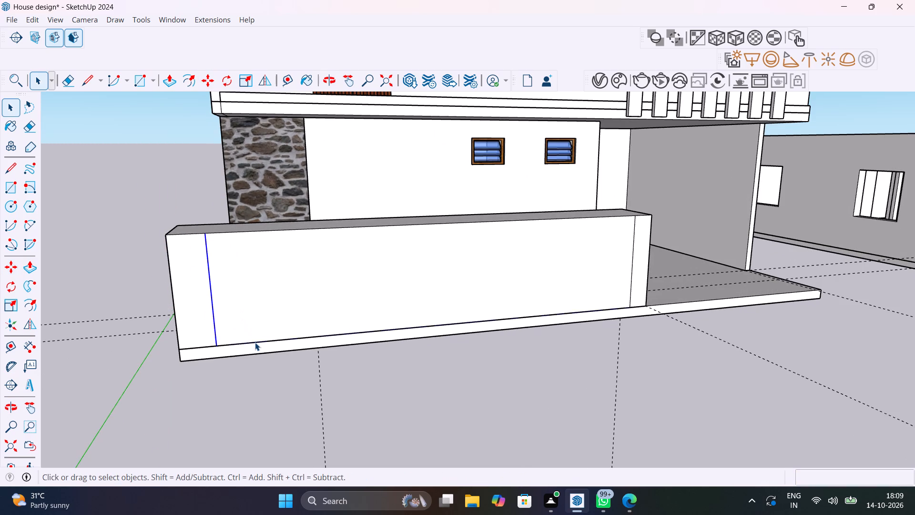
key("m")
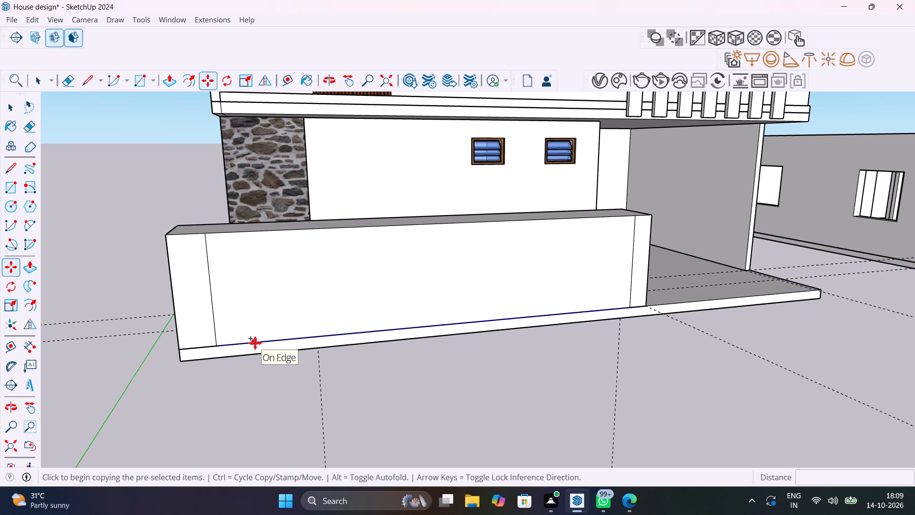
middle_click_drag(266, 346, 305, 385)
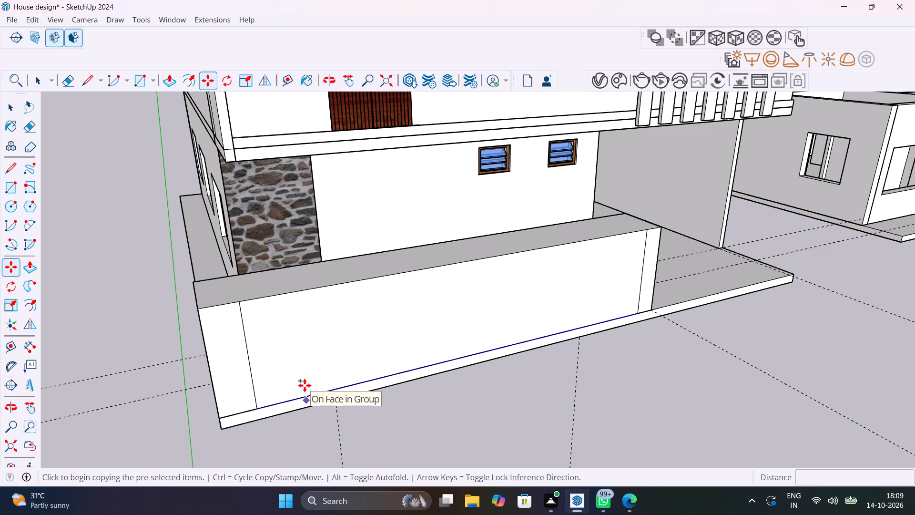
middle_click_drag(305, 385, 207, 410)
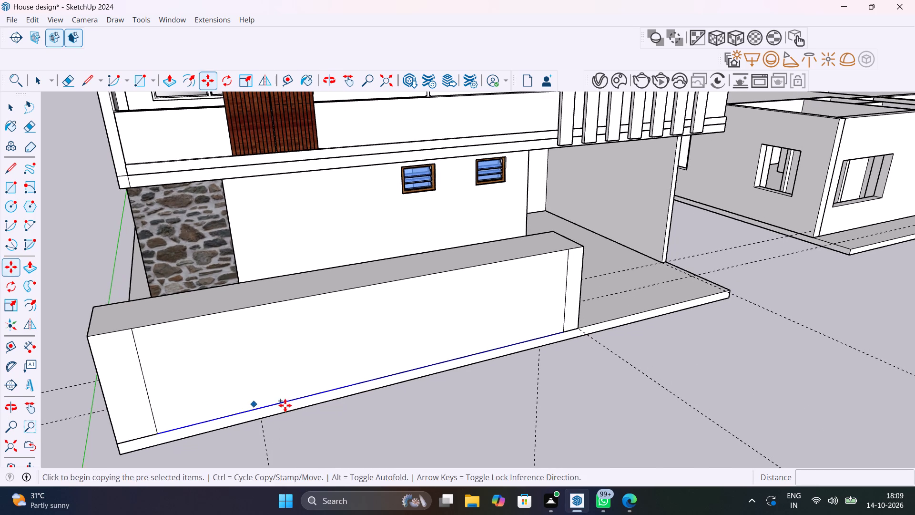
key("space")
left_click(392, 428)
Copy the top edge between the two inset vertical lines 1' down the block's front face.
middle_click_drag(439, 408, 380, 395)
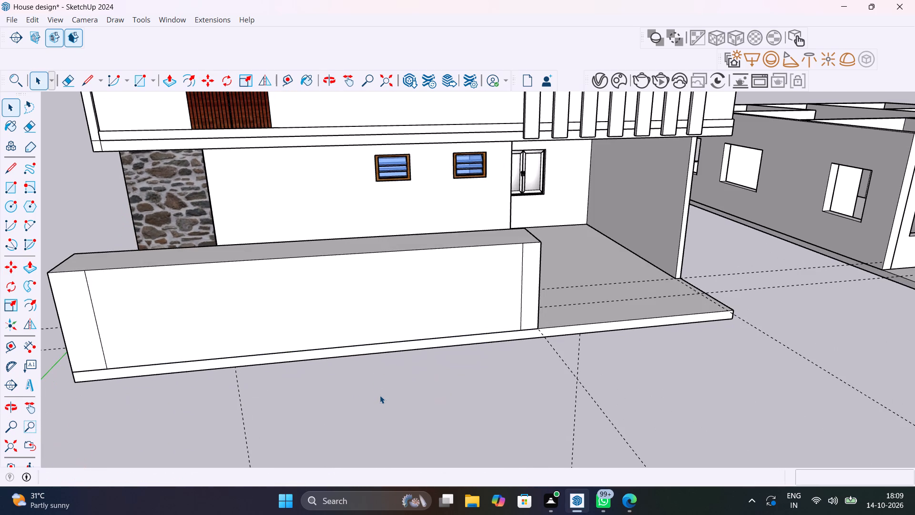
middle_click_drag(380, 395, 394, 407)
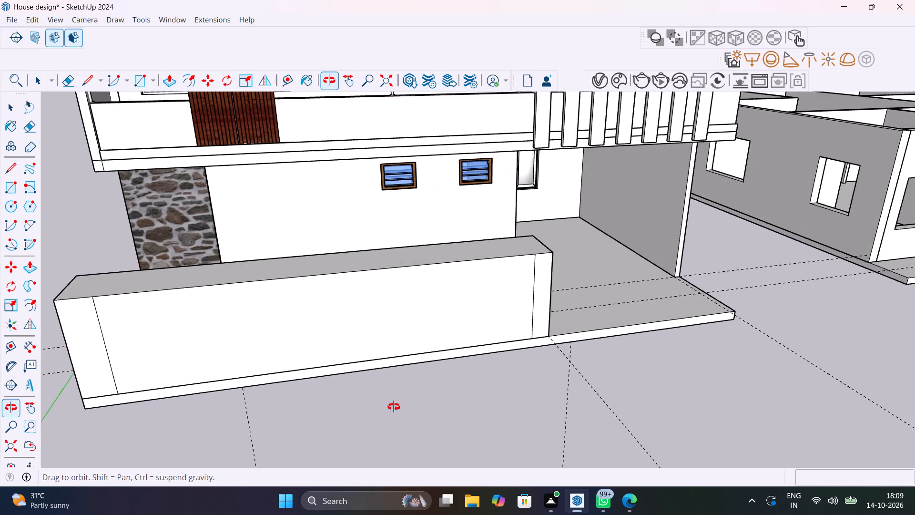
middle_click_drag(394, 407, 399, 440)
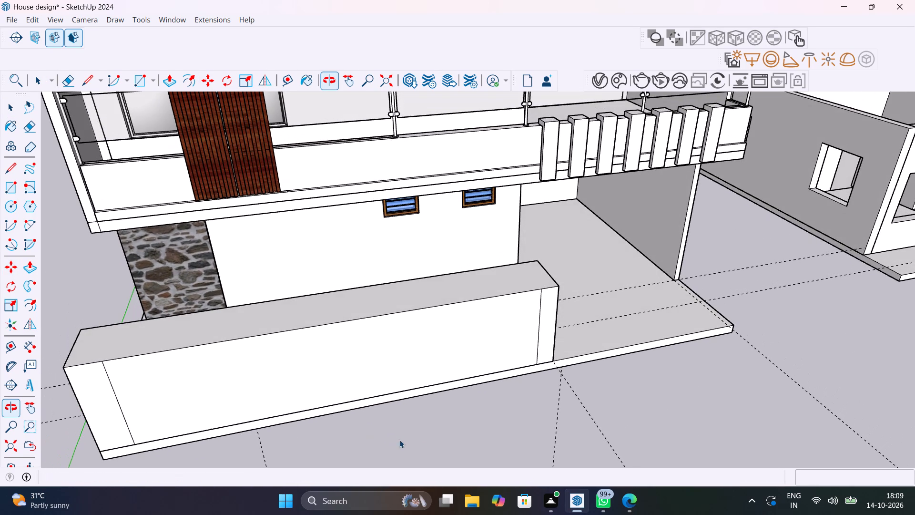
left_click(520, 293)
key("m")
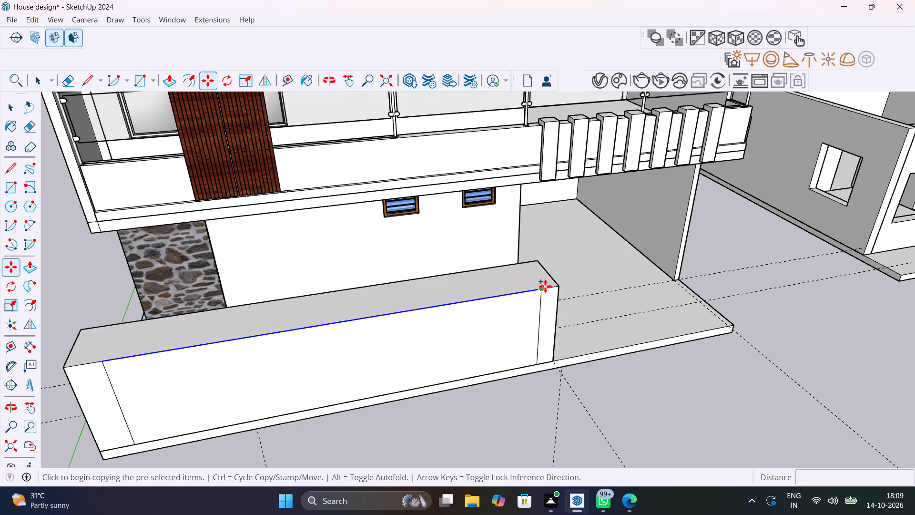
left_click(541, 291)
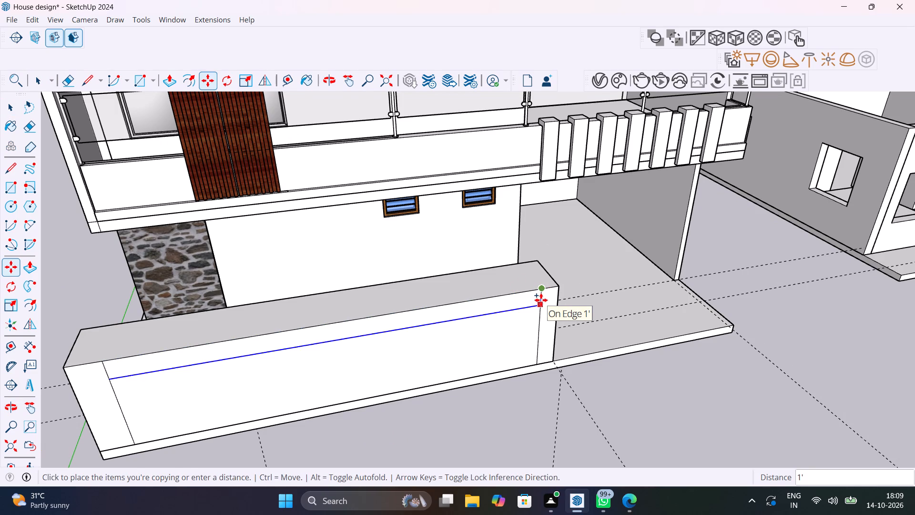
type("1'")
key("Return")
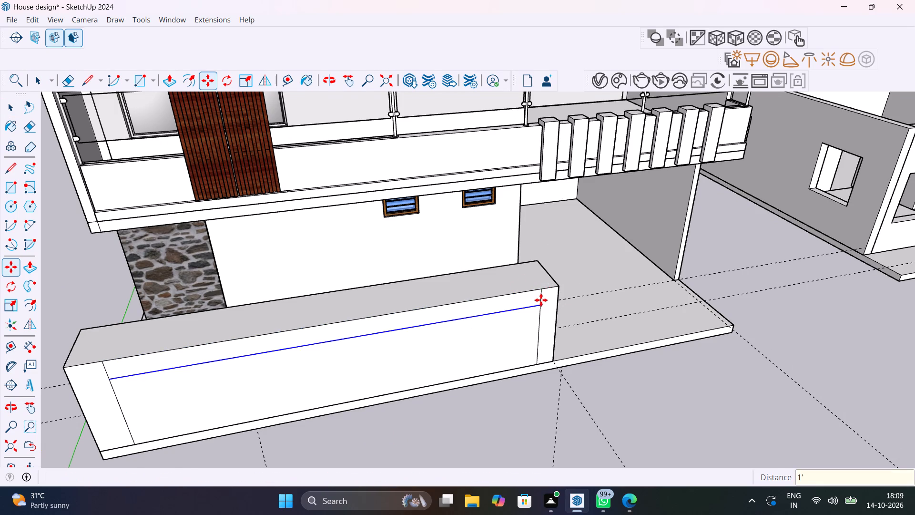
Copy the carport-end inset line, below the horizontal line, about 13' 4" along the front face toward the stone panel end.
scroll(532, 307, "down", 1)
middle_click_drag(532, 307, 537, 245)
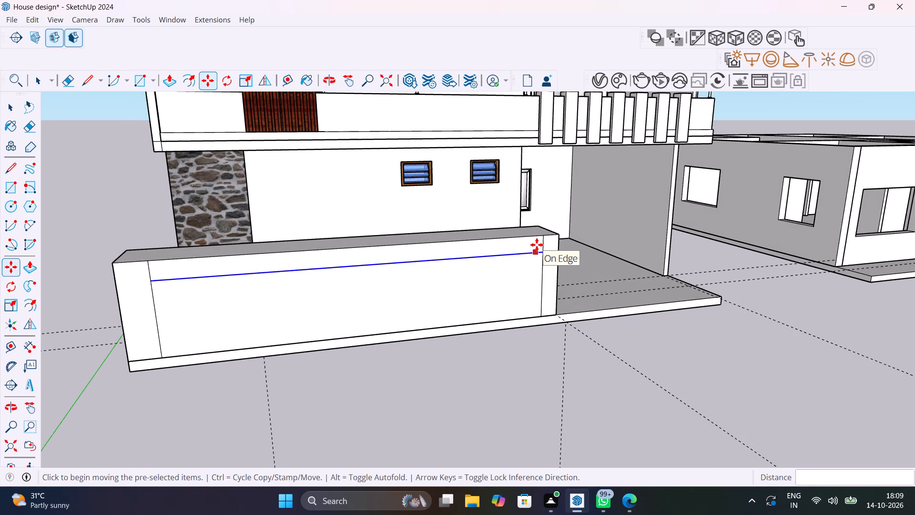
key("m")
key("space")
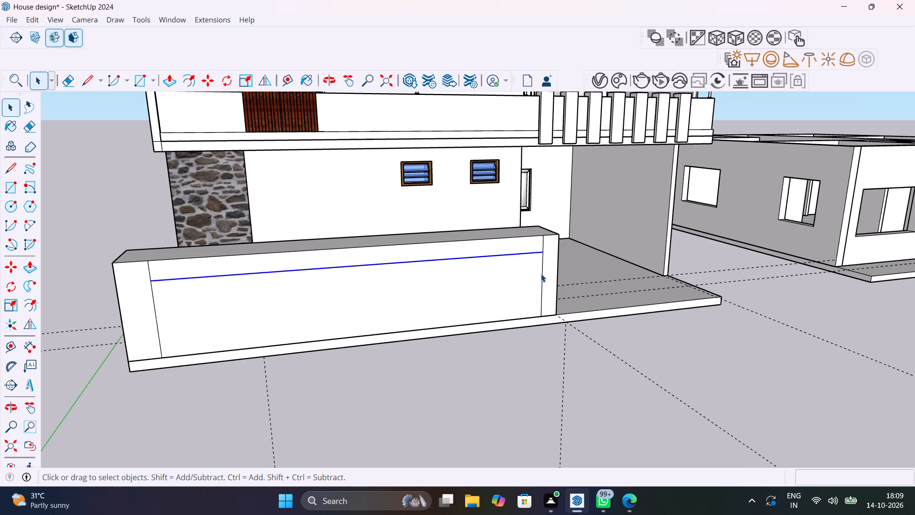
left_click(541, 269)
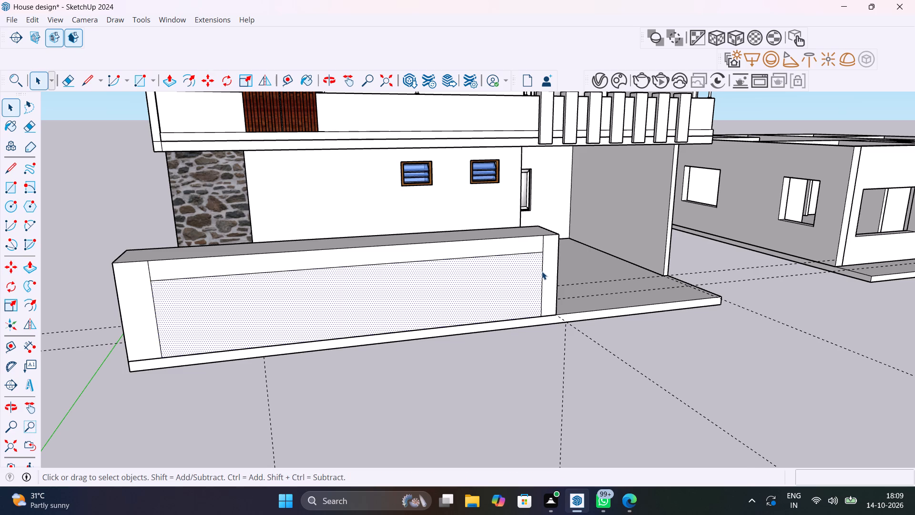
left_click(542, 271)
key("m")
left_click(542, 253)
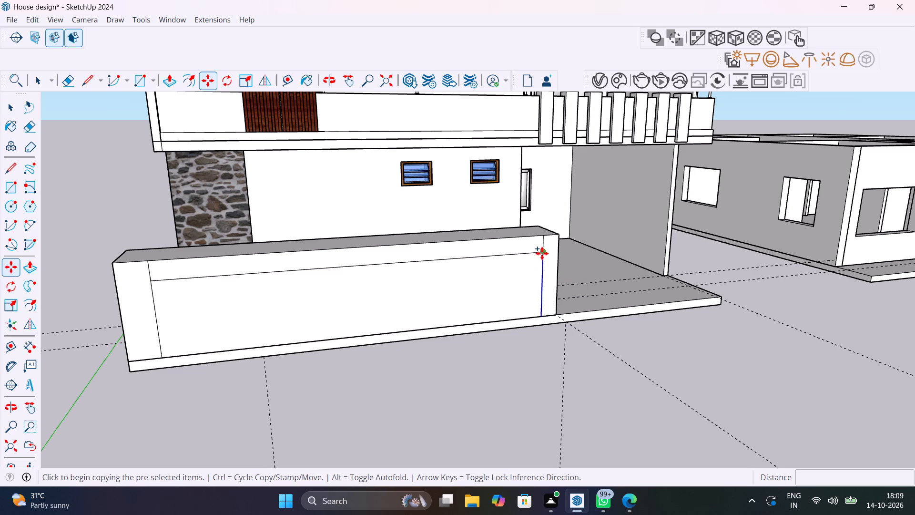
left_click(309, 270)
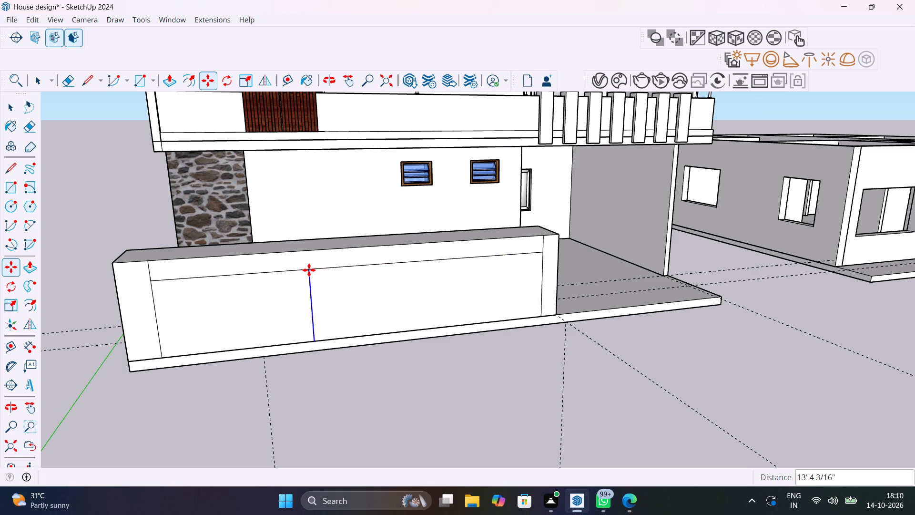
Push the larger front panel at the carport end about 1' 1 1/2" into the block with Push/Pull.
key("space")
left_click(356, 305)
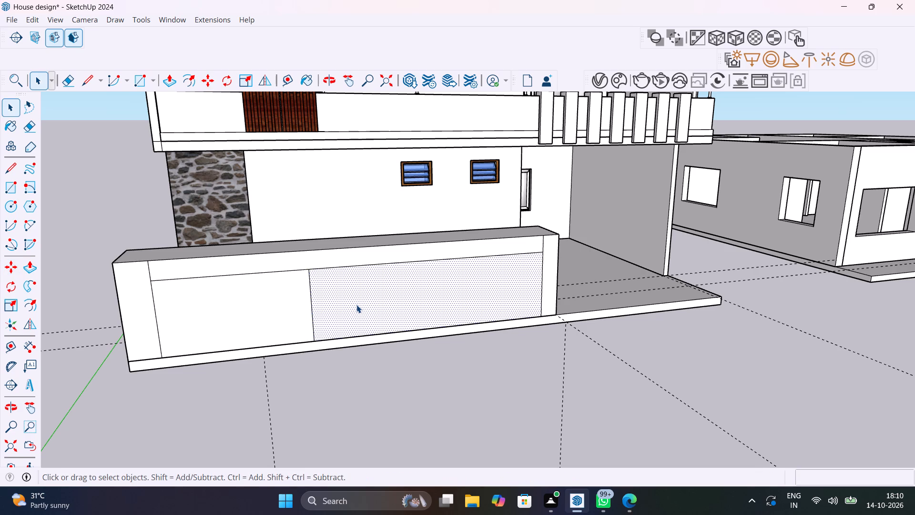
key("p")
left_click(356, 305)
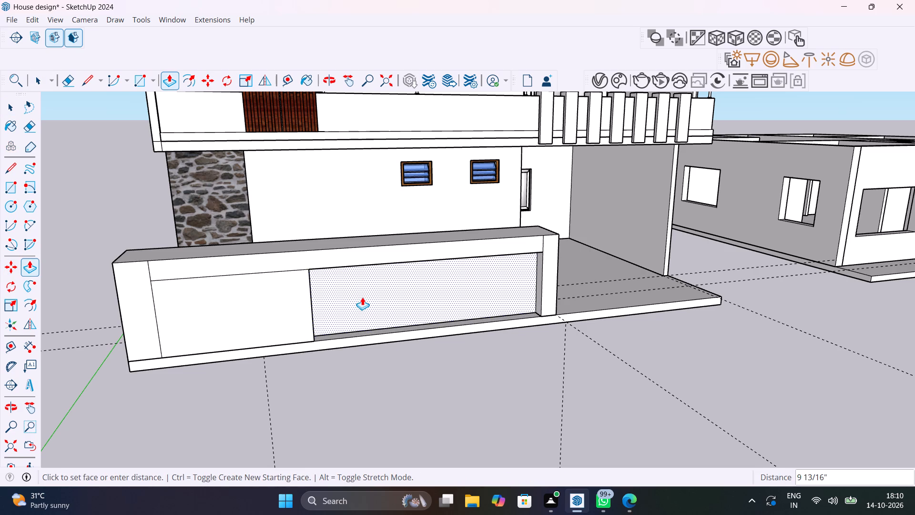
middle_click_drag(362, 297, 427, 297)
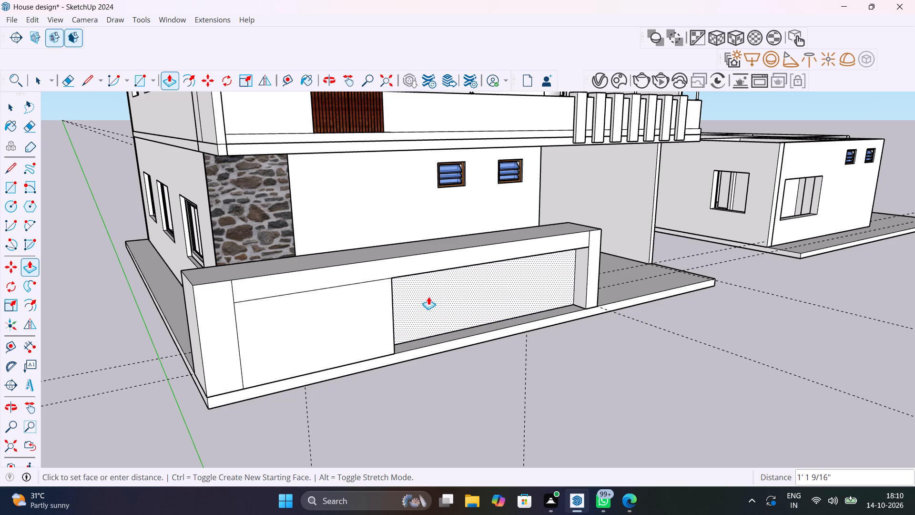
left_click(428, 297)
Delete the short leftover vertical edge between the top band and the carport-end strip of the front face.
middle_click_drag(444, 307, 630, 377)
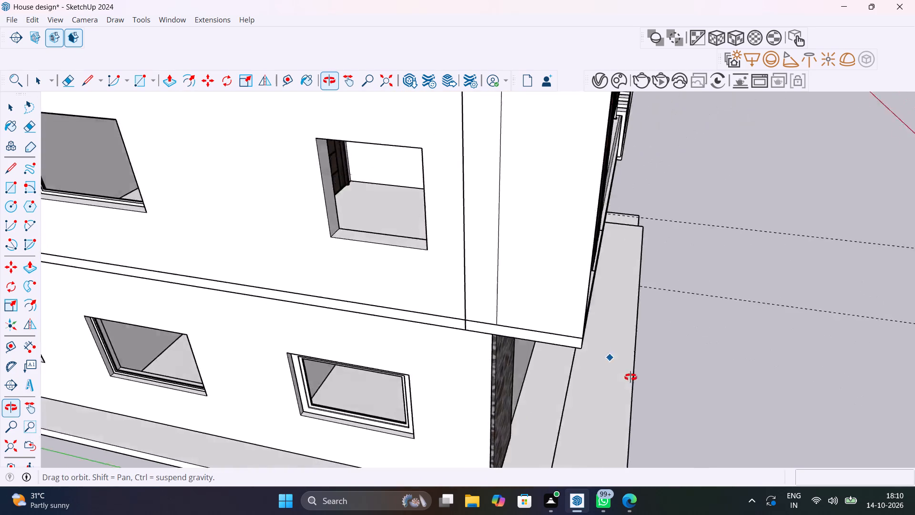
middle_click_drag(630, 377, 400, 313)
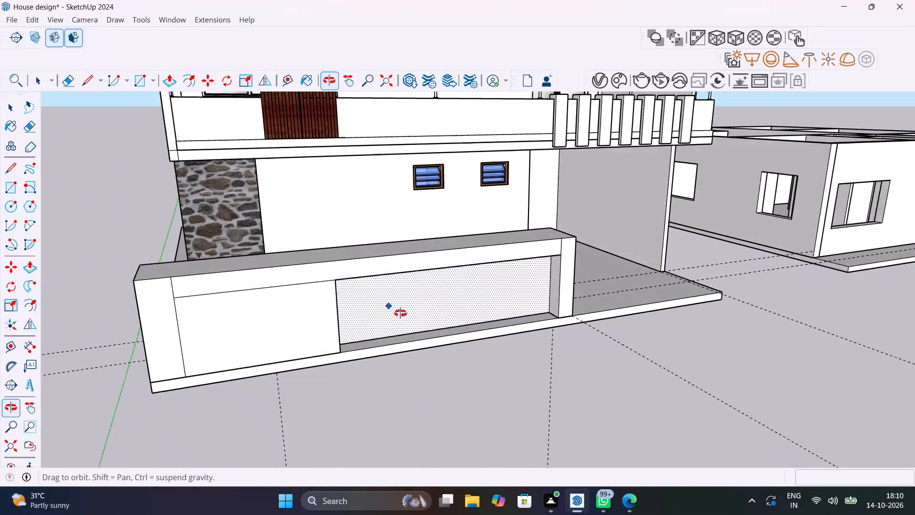
middle_click_drag(400, 313, 351, 312)
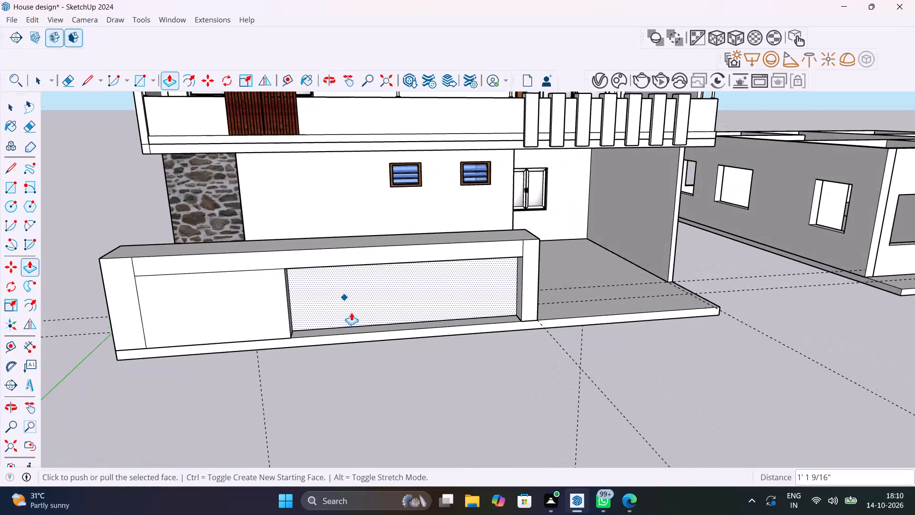
key("space")
scroll(531, 246, "up", 6)
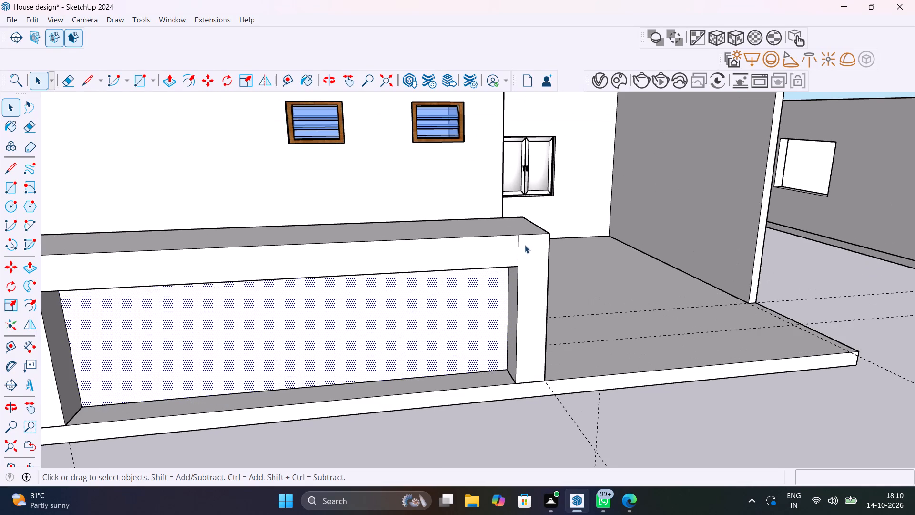
left_click(517, 255)
key("Delete")
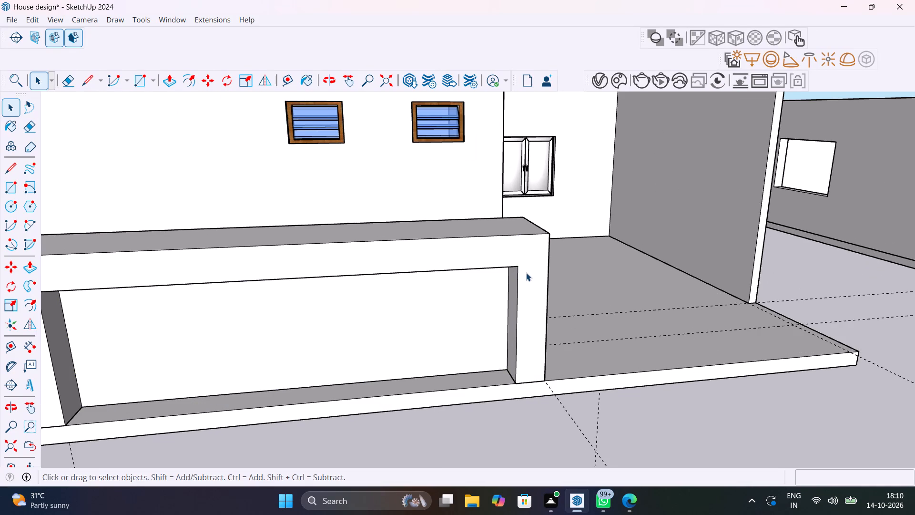
Copy the bottom edge of the unrecessed front panel 2' up to the midpoint of its side edge.
scroll(527, 273, "down", 6)
middle_click_drag(296, 296, 428, 304, "shift")
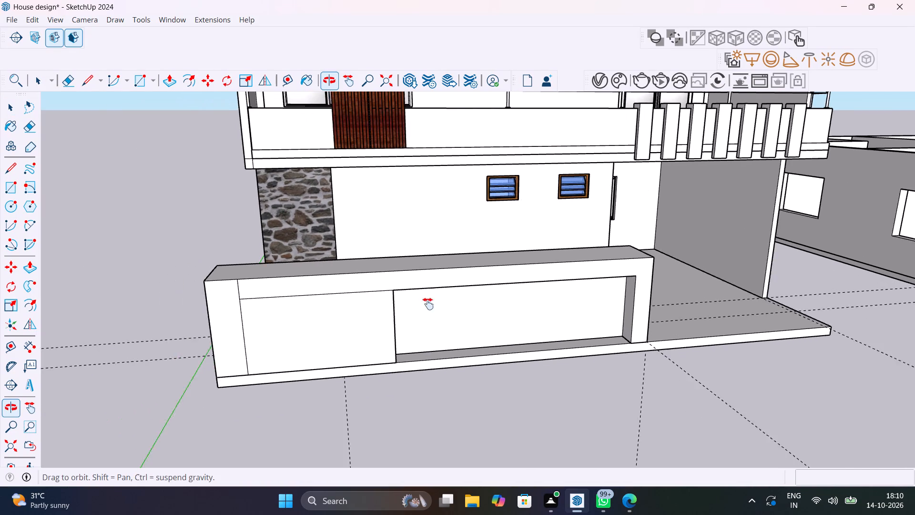
middle_click_drag(428, 304, 444, 305, "shift")
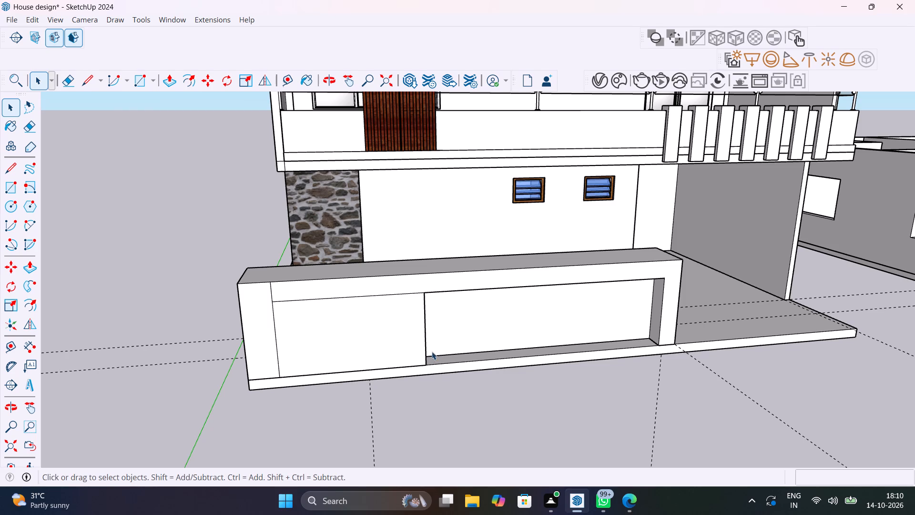
left_click(421, 362)
left_click(421, 365)
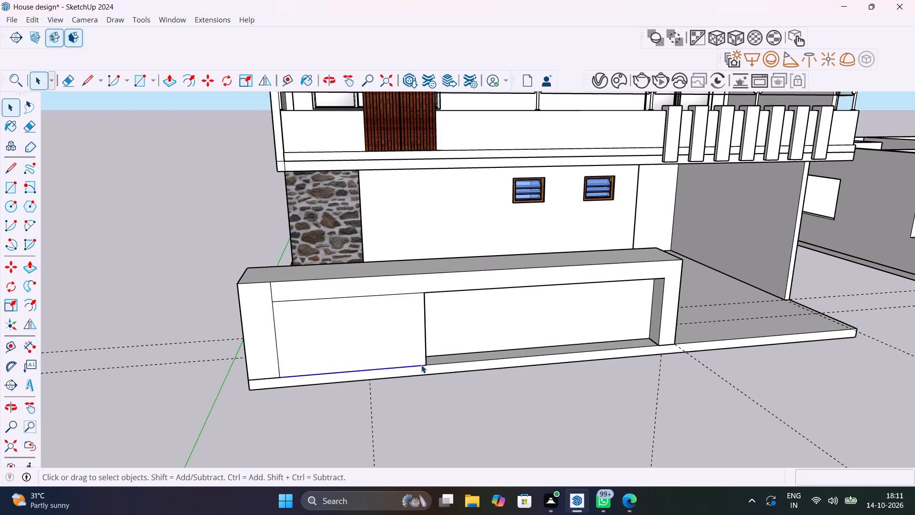
key("m")
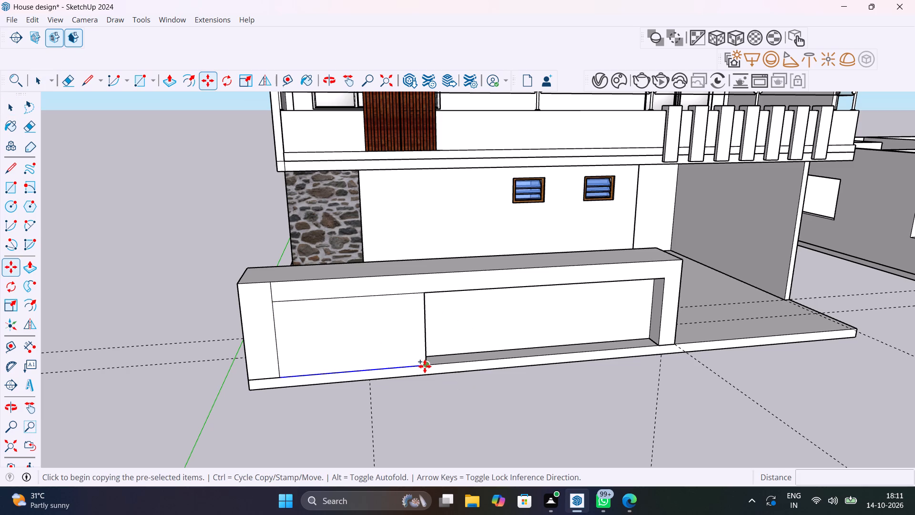
left_click(425, 366)
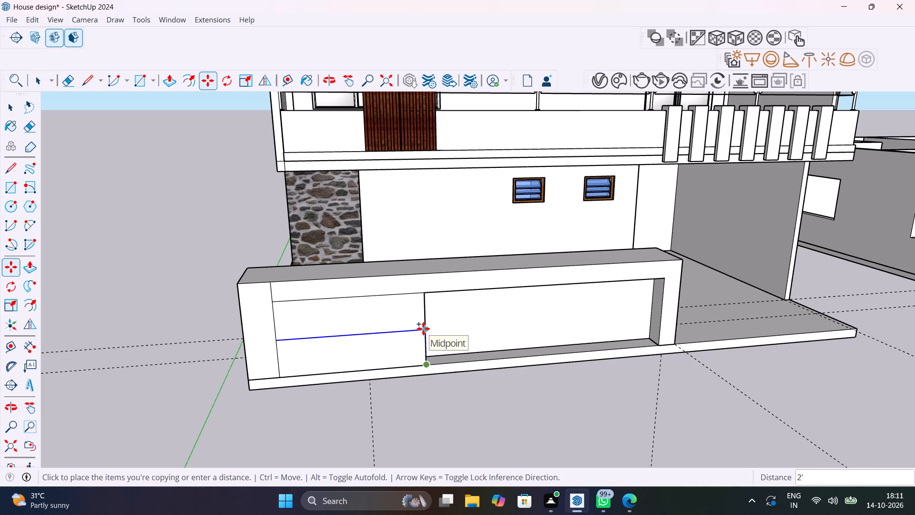
left_click(423, 329)
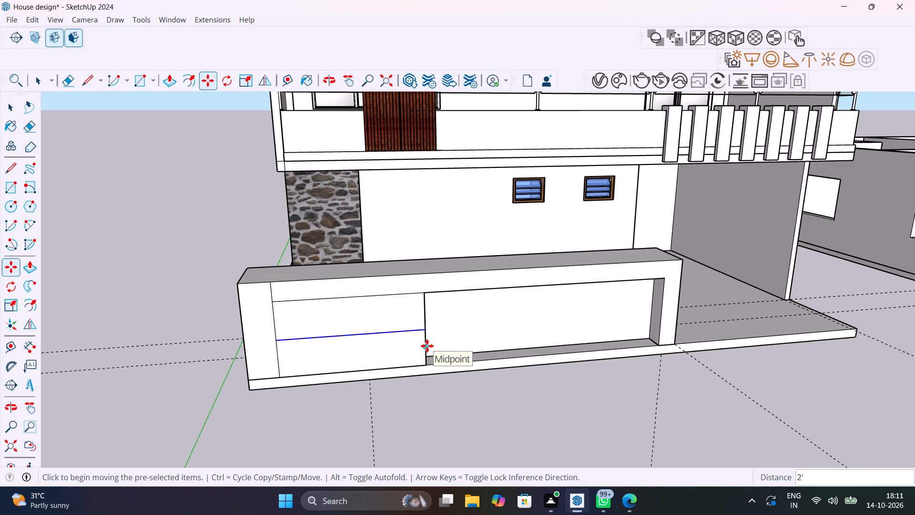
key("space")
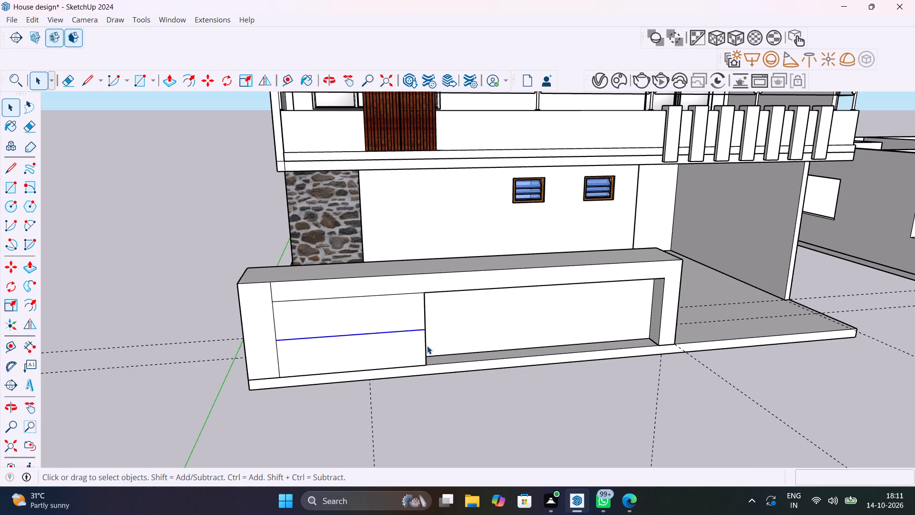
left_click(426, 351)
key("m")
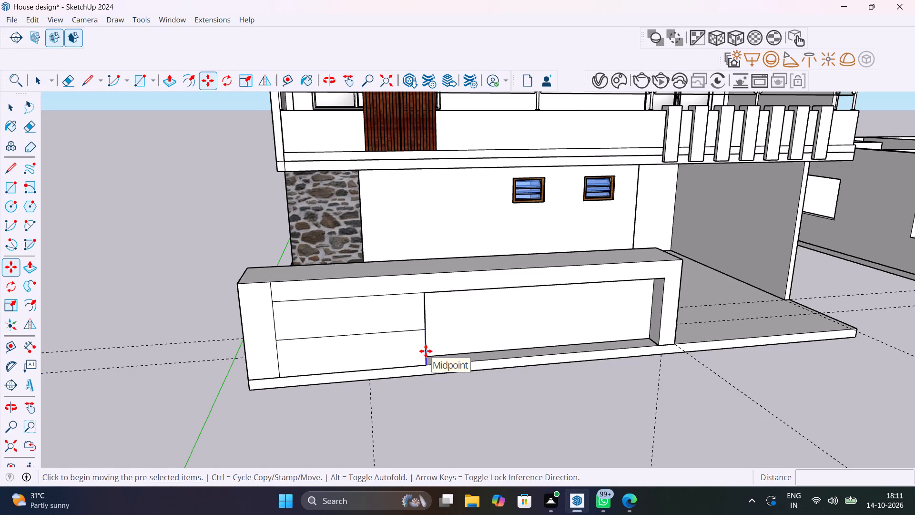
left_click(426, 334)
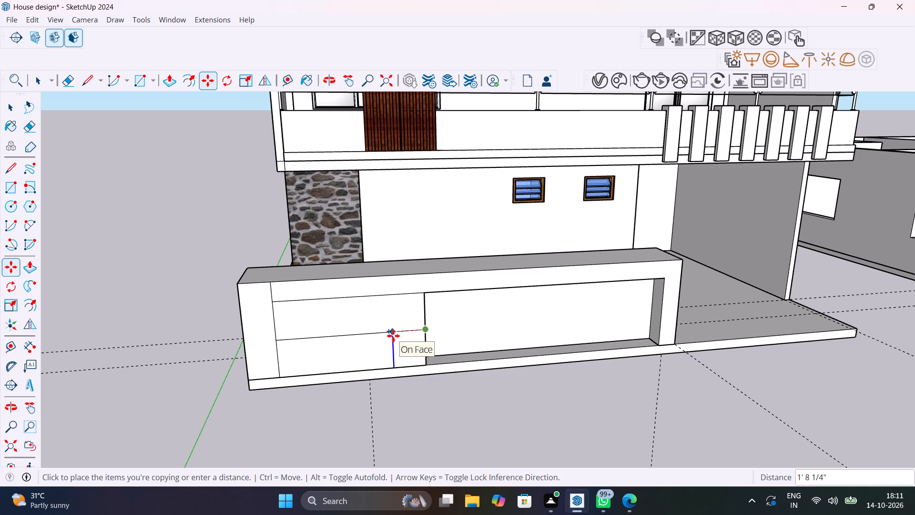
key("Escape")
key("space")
Copy the upper half of the recess's side edge 1' across the unrecessed front panel toward the stone-clad corner.
left_click(425, 318)
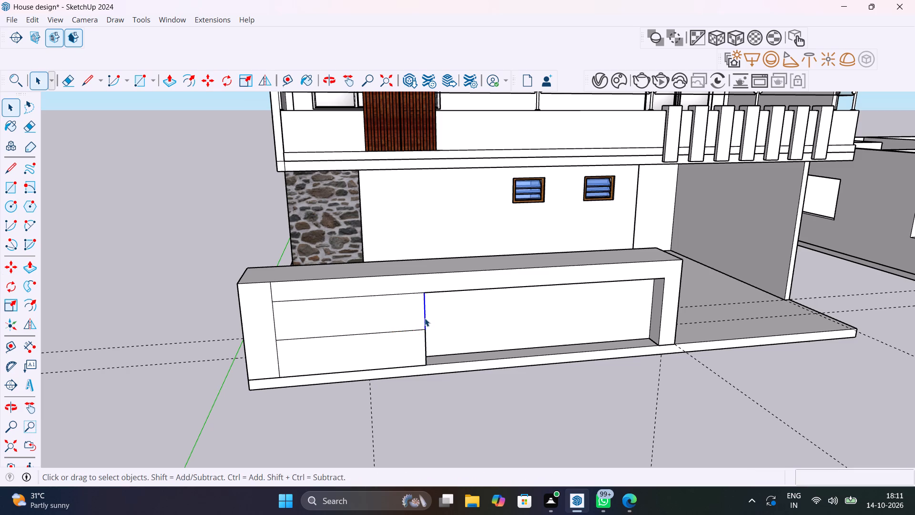
key("m")
left_click(423, 298)
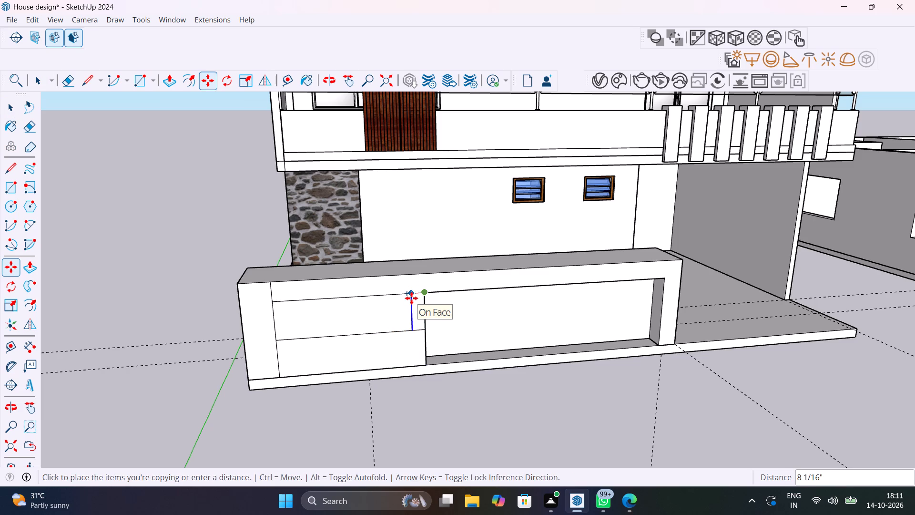
type("1'")
key("Return")
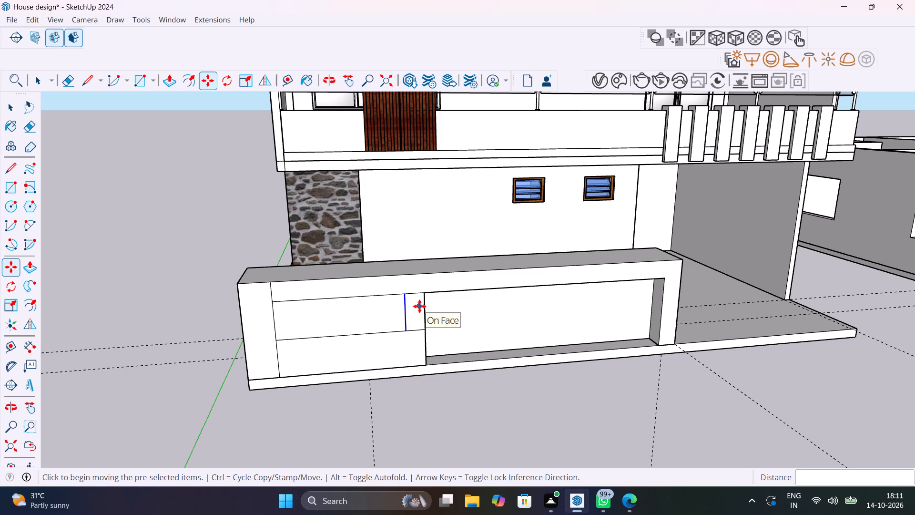
Copy the carport-end short edge of the block's top face about 15' 9" along the top toward the stone-clad corner.
middle_click_drag(419, 306, 460, 317)
scroll(458, 312, "down", 1)
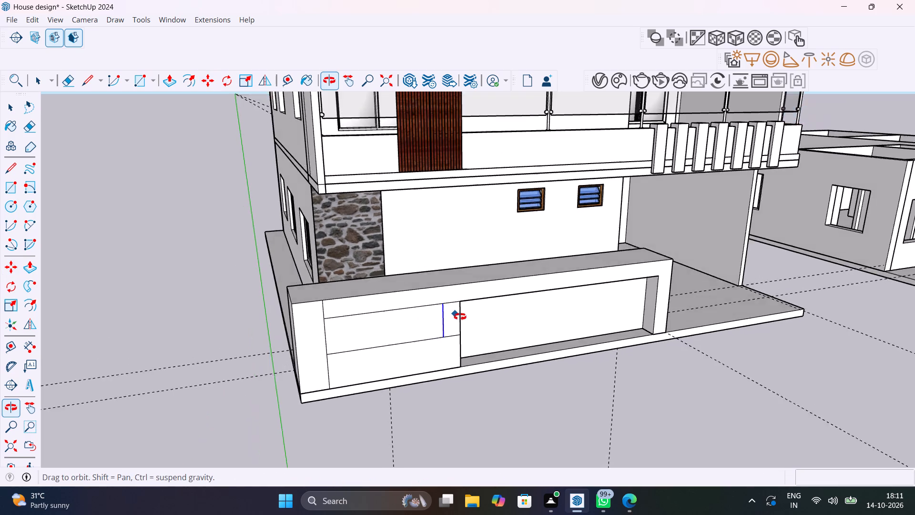
middle_click_drag(460, 317, 458, 351)
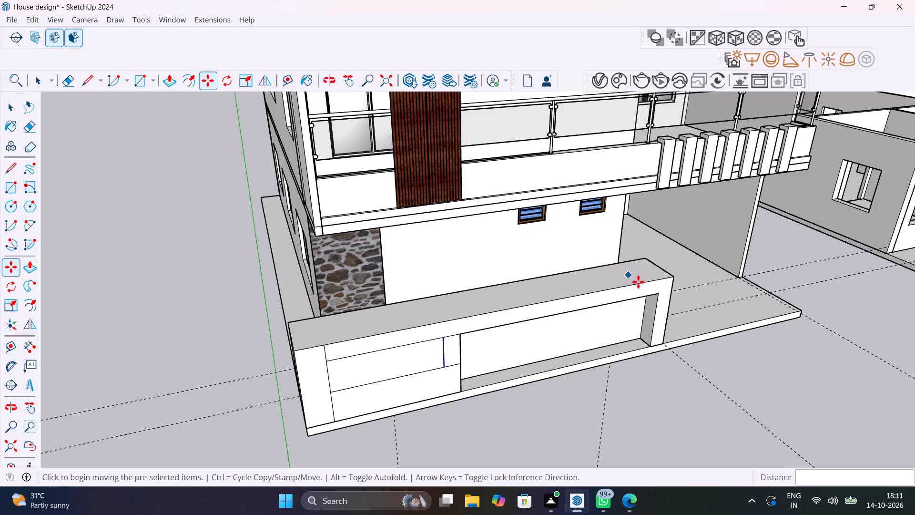
key("space")
left_click(661, 268)
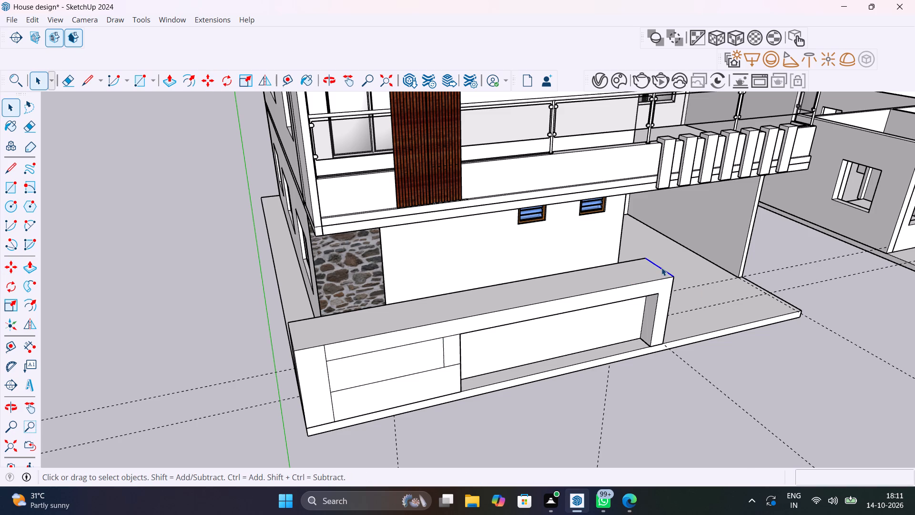
key("m")
left_click(646, 259)
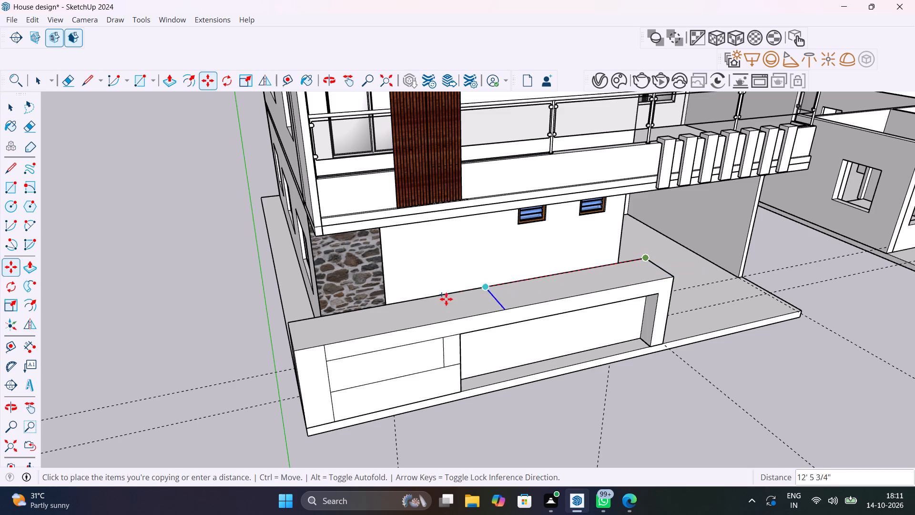
left_click(421, 304)
key("space")
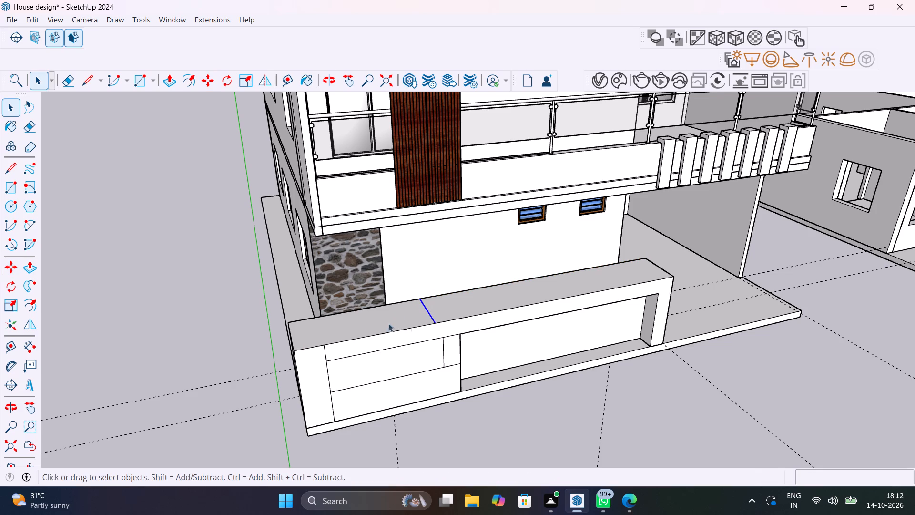
Copy the new cross line on the top face to the inner edge of the front strip at the stone-clad end.
key("m")
left_click(433, 322)
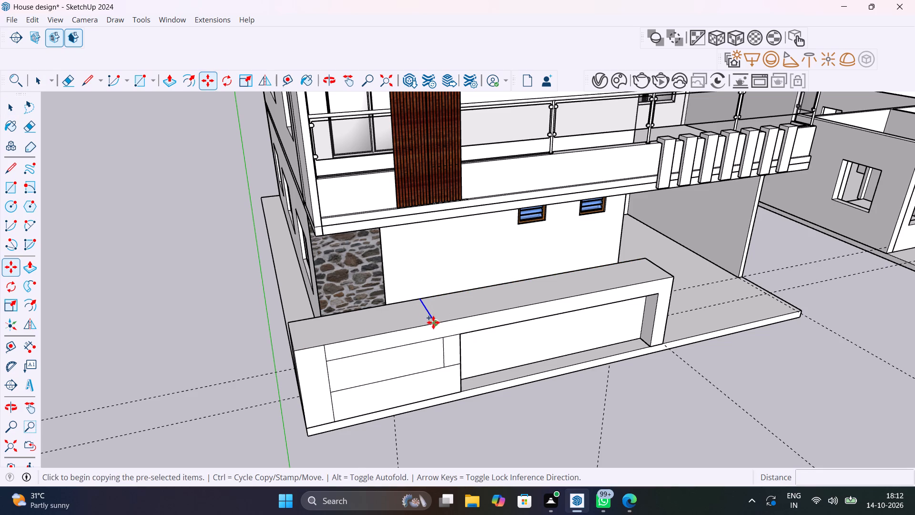
left_click(325, 344)
key("space")
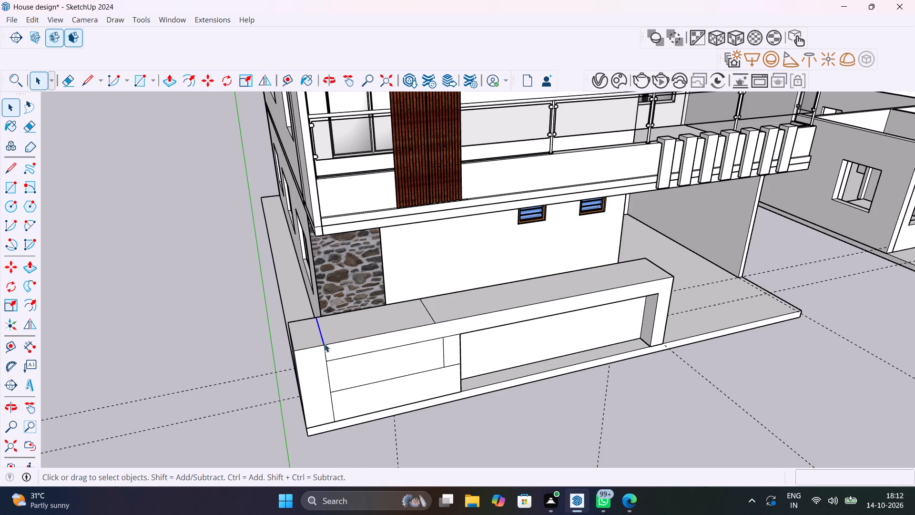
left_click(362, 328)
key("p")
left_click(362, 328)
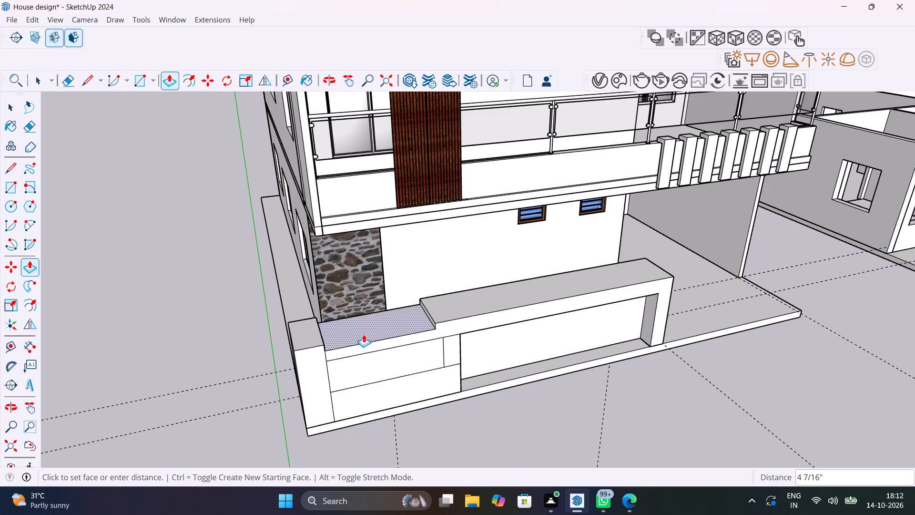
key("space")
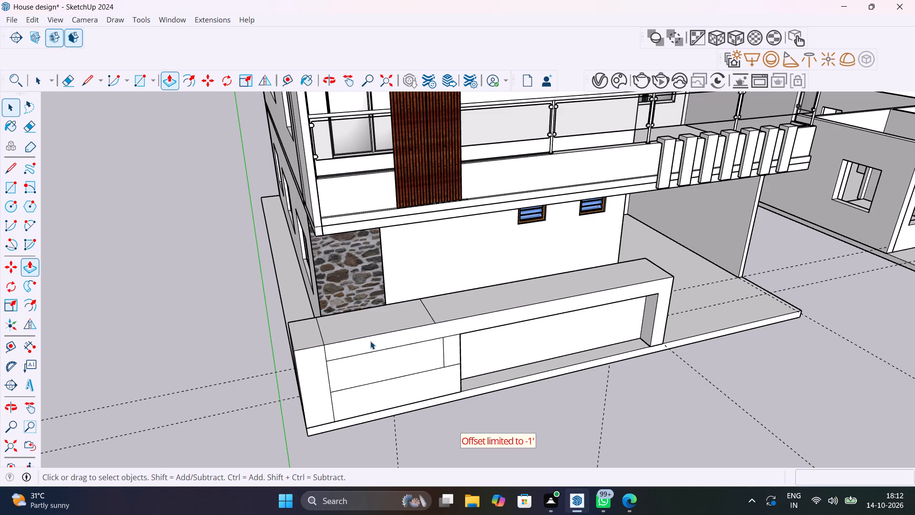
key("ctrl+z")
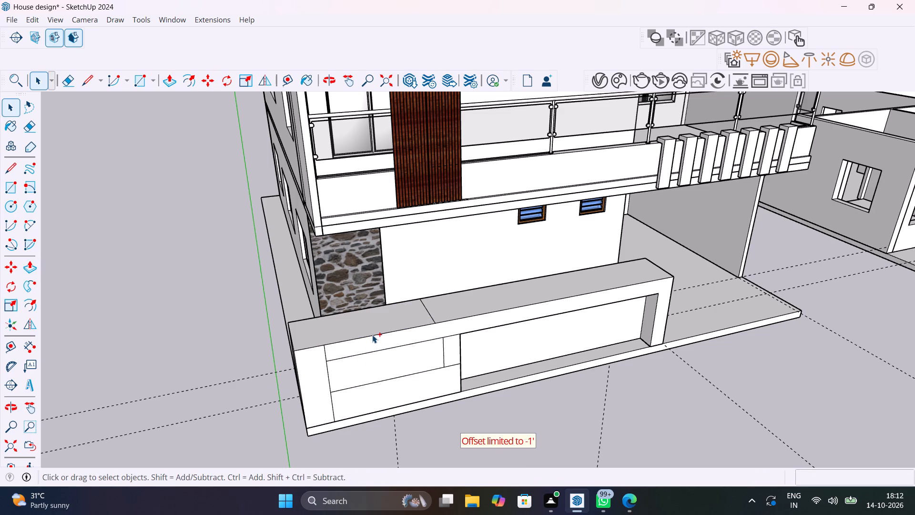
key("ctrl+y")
Push the top face between the two cross lines down 1' and a further 2' to the horizontal panel line.
key("p")
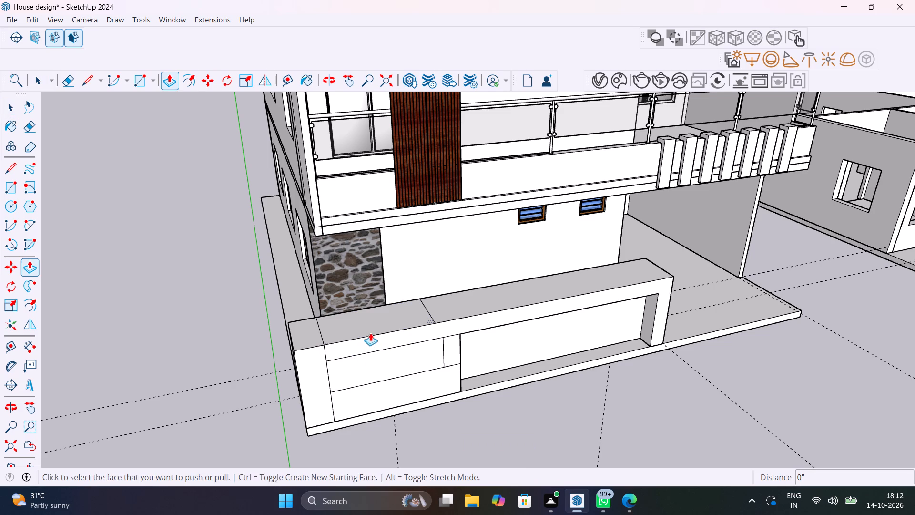
left_click(372, 327)
left_click(375, 348)
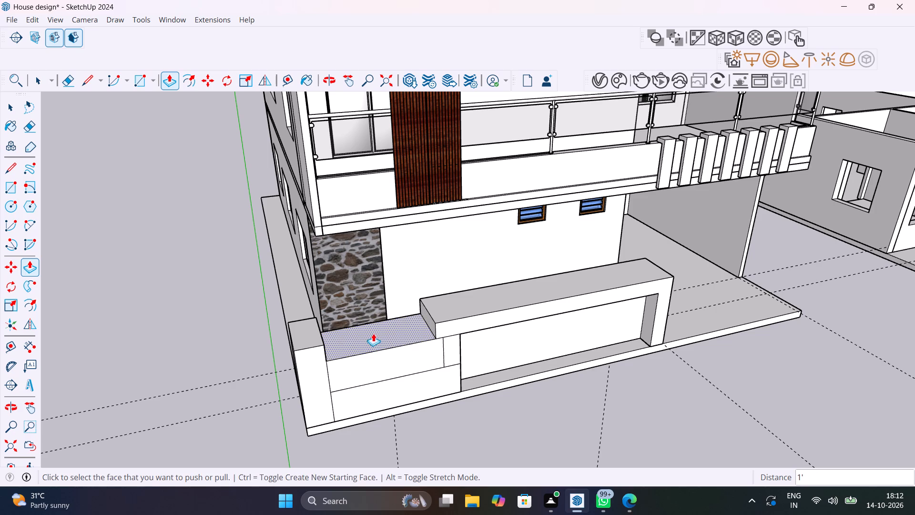
left_click(374, 332)
left_click(380, 364)
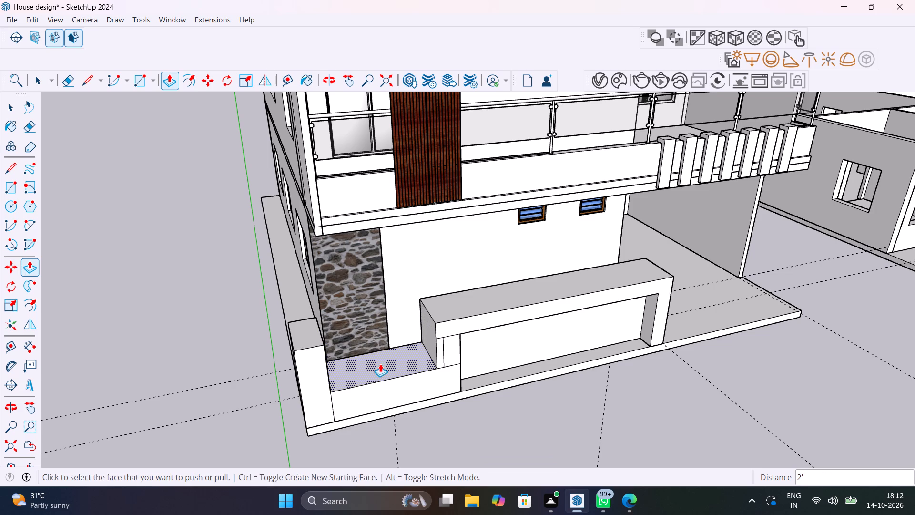
Push the stepped end face of the raised recessed section in about 5" to the vertical panel line with Push/Pull.
middle_click_drag(387, 370, 381, 319)
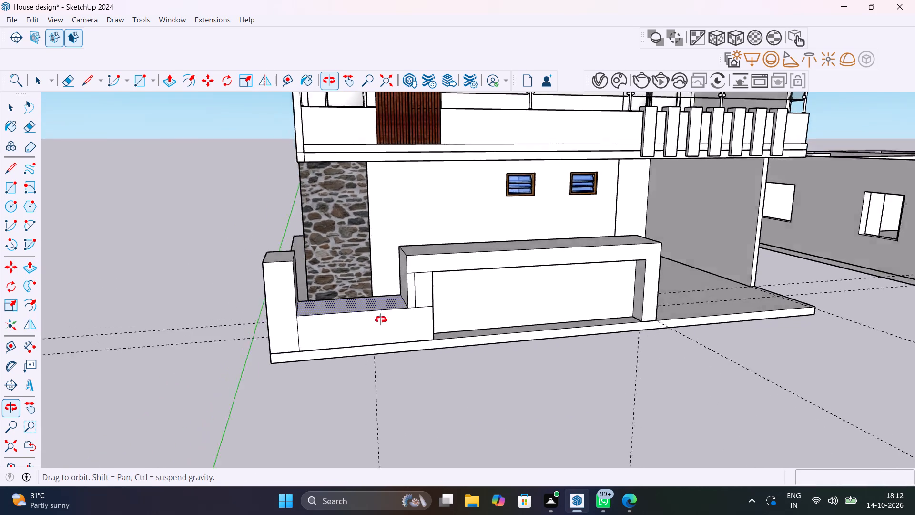
middle_click_drag(381, 319, 388, 323)
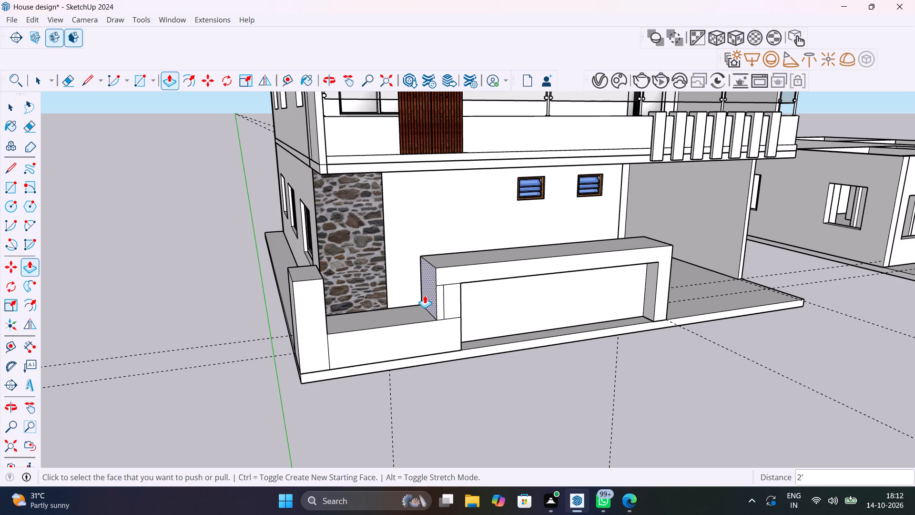
scroll(425, 295, "up", 5)
middle_click_drag(425, 295, 364, 268)
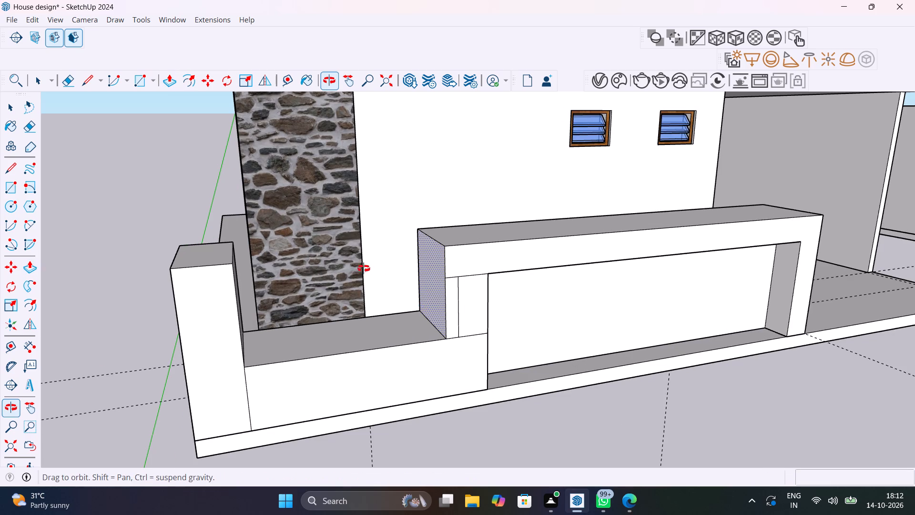
middle_click_drag(364, 268, 376, 280)
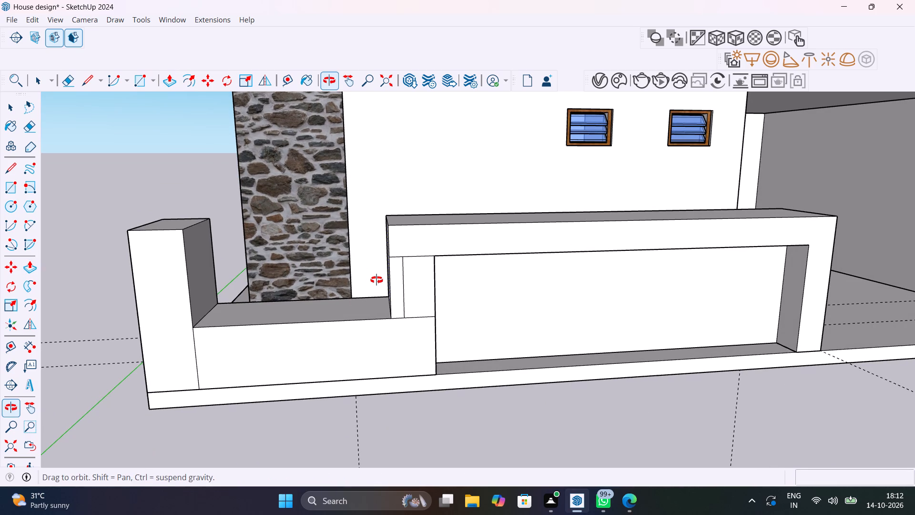
middle_click_drag(376, 280, 378, 280)
middle_click_drag(378, 280, 486, 327)
left_click(493, 317)
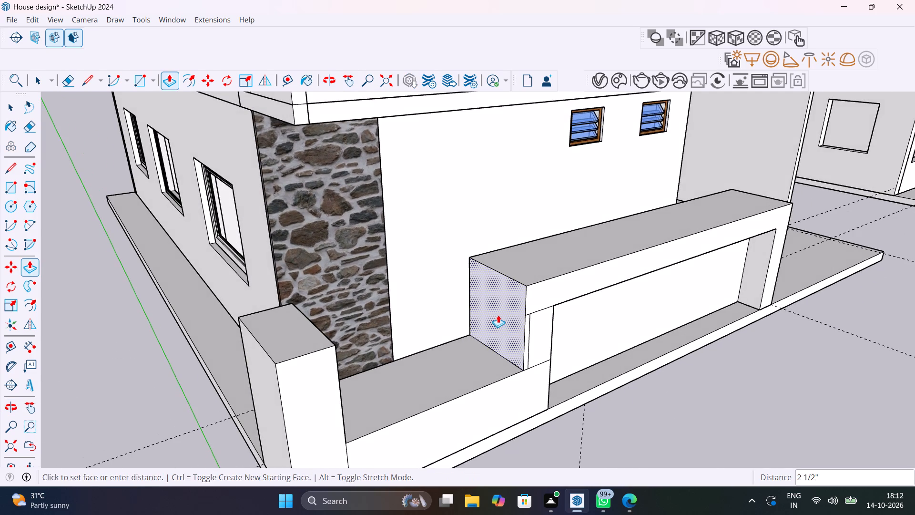
left_click(527, 356)
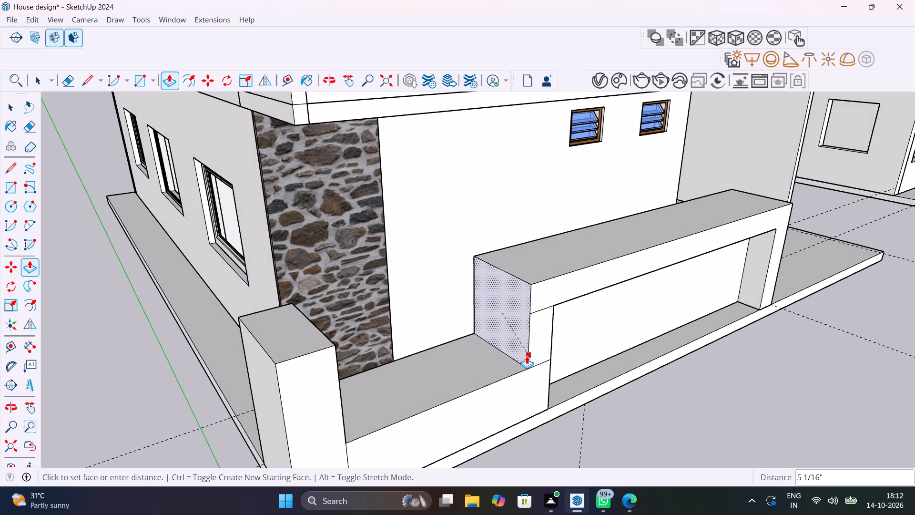
Thin the front block by pushing its rear face toward the front in two pushes, the second about 4 9/16".
middle_click_drag(508, 352, 706, 380)
key("space")
left_click(582, 274)
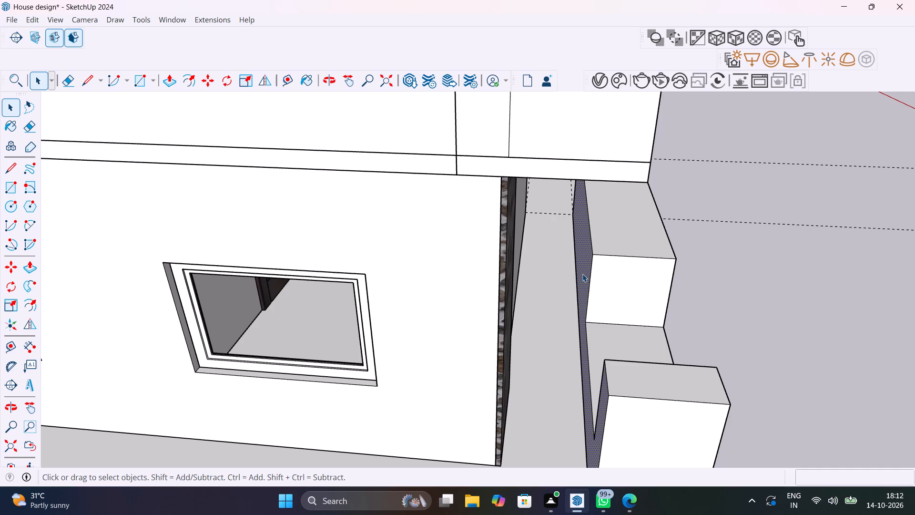
key("p")
left_click(582, 274)
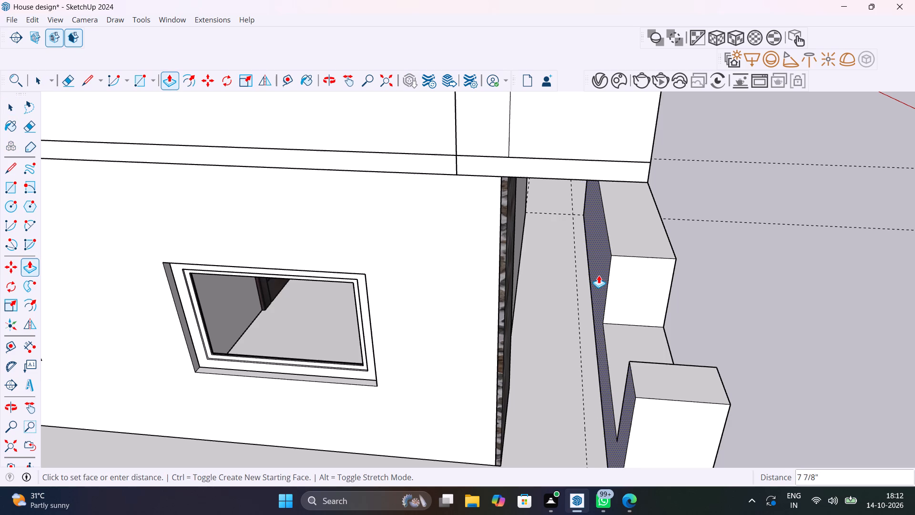
left_click(611, 276)
middle_click_drag(649, 336, 558, 316)
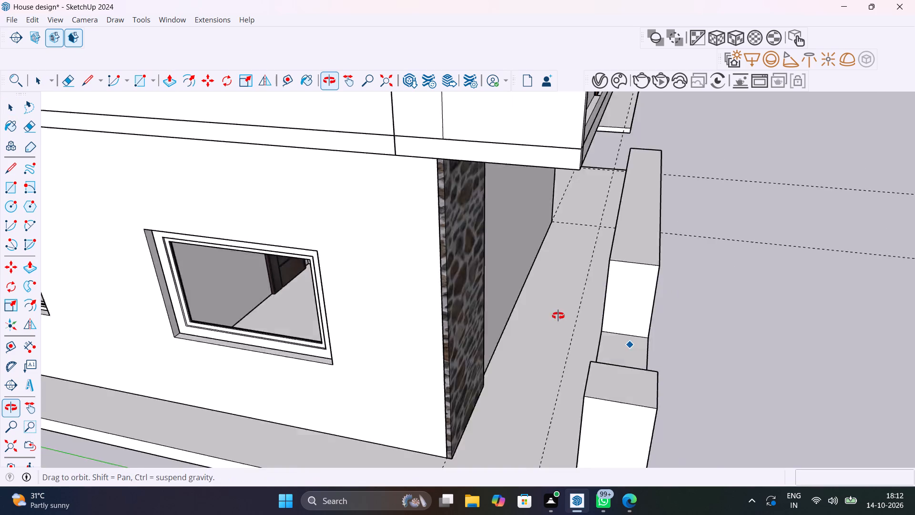
middle_click_drag(558, 316, 317, 278)
middle_click_drag(317, 278, 437, 290)
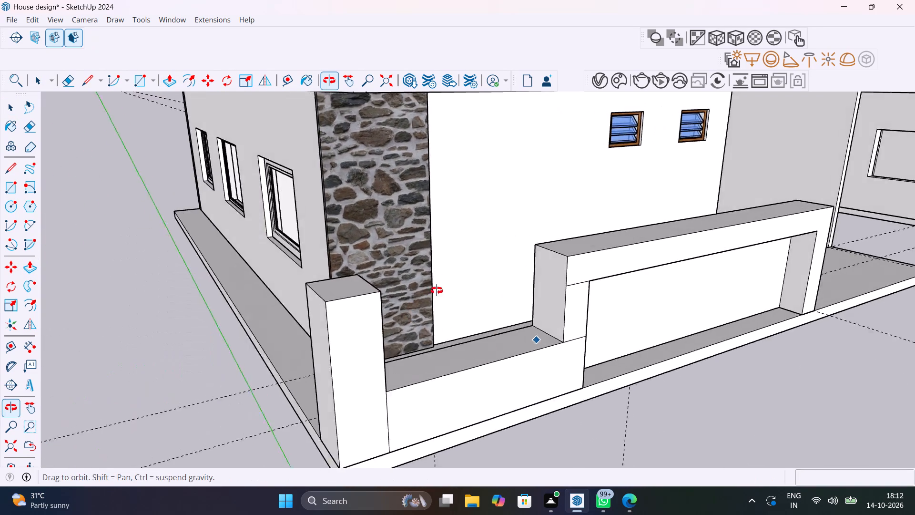
middle_click_drag(437, 290, 689, 309)
left_click(730, 308)
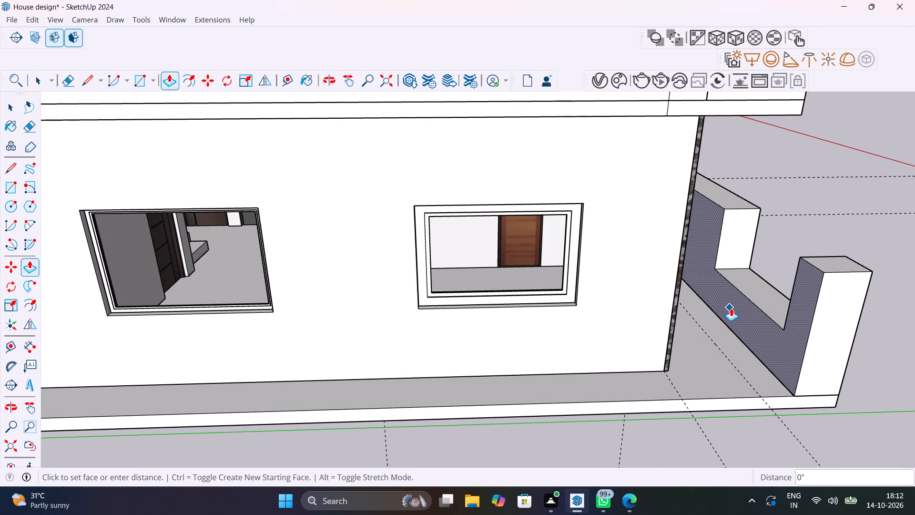
left_click(738, 308)
Delete the leftover short horizontal edge between the top band and the strip beside the recess on the front face.
scroll(738, 309, "up", 1)
middle_click_drag(738, 308, 587, 291)
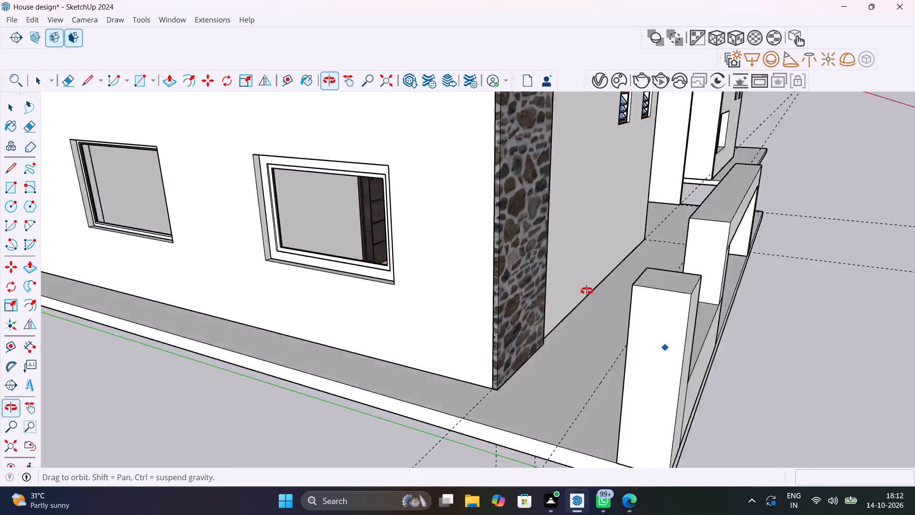
middle_click_drag(587, 291, 424, 274)
scroll(458, 294, "down", 6)
middle_click_drag(458, 294, 383, 279)
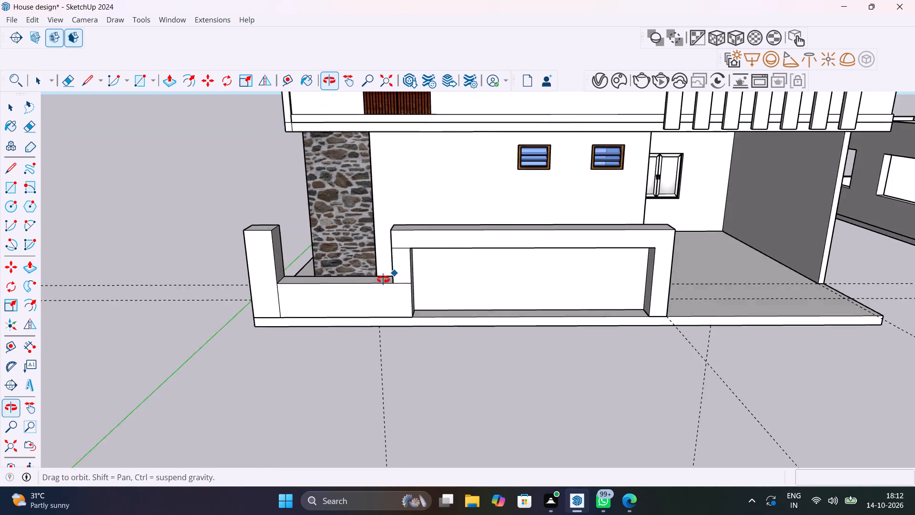
middle_click_drag(383, 279, 467, 286)
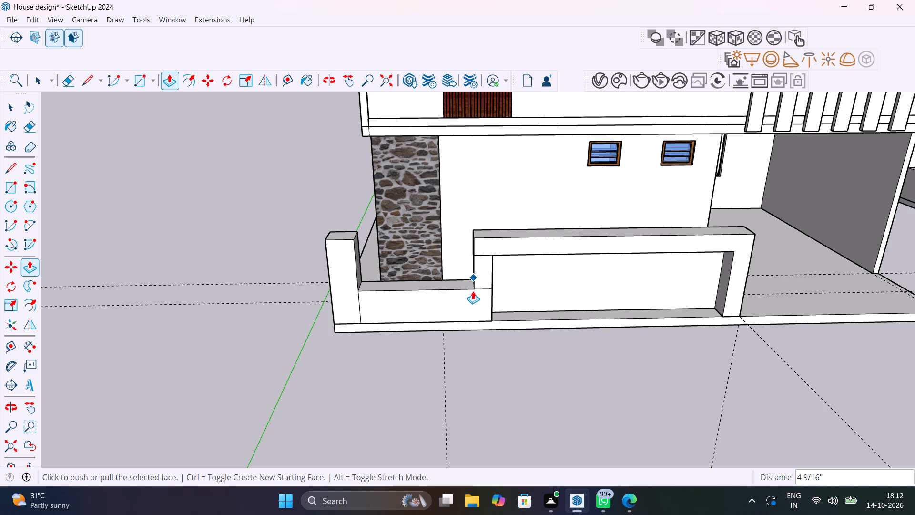
scroll(483, 286, "up", 5)
middle_click_drag(481, 281, 460, 253)
key("space")
left_click(463, 208)
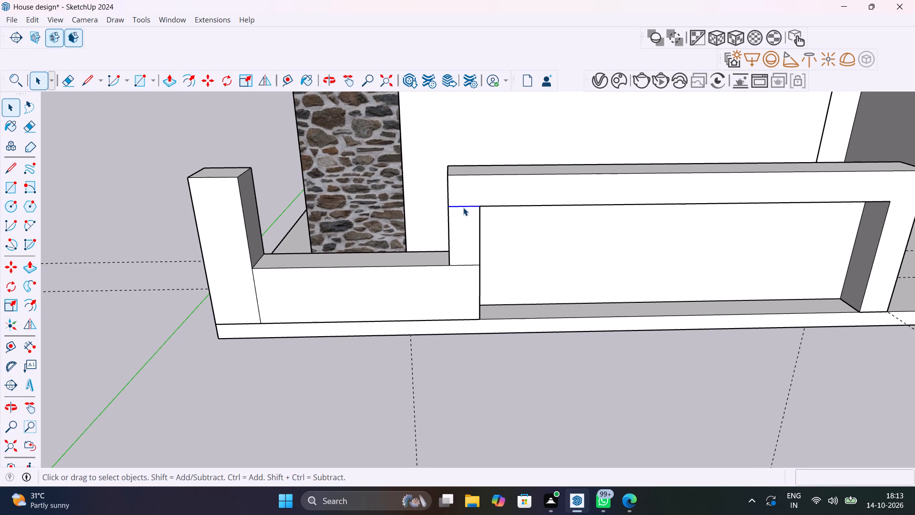
key("Delete")
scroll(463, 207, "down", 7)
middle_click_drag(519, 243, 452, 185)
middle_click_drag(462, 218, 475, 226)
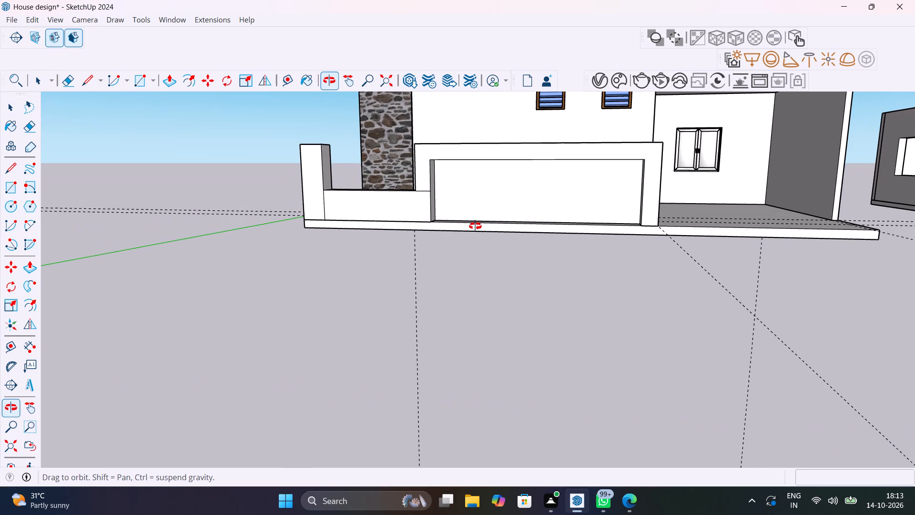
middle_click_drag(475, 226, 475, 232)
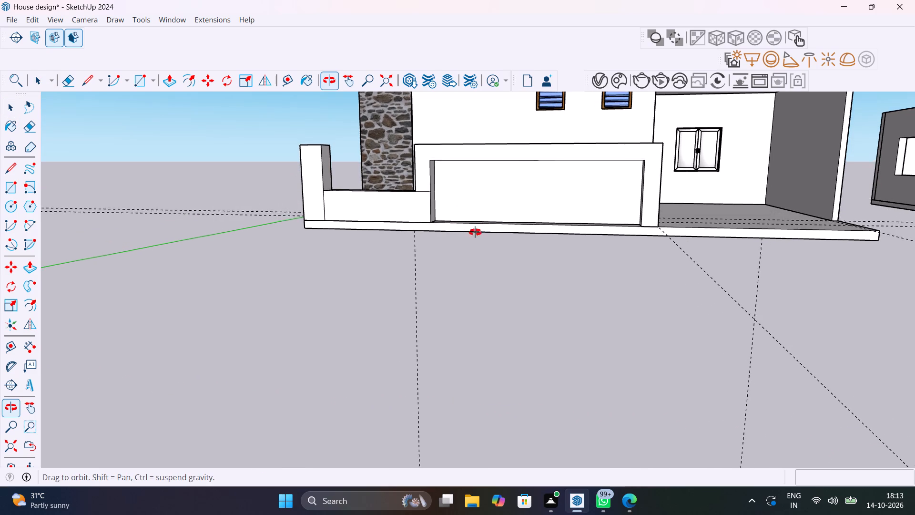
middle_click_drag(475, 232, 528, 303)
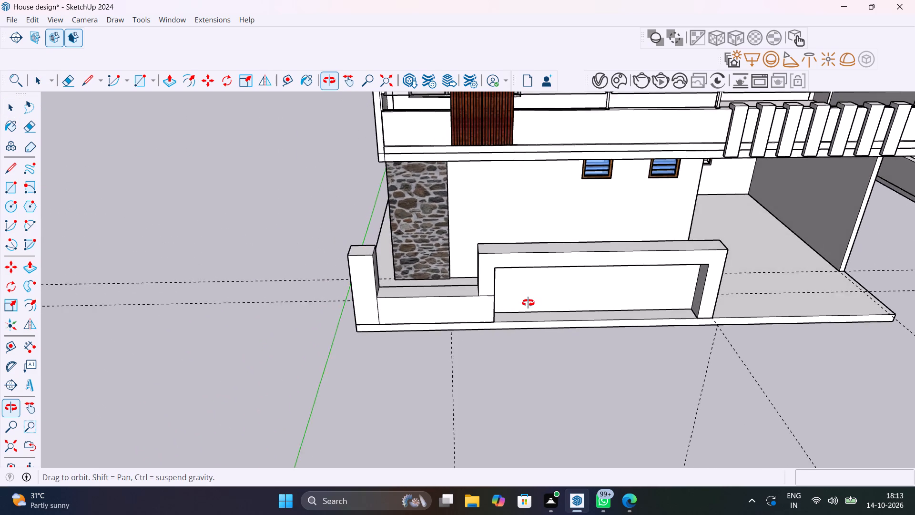
Push the front face of the low wall between pillar and frame back about 8 3/8" and a further 2 13/16".
middle_click_drag(528, 303, 584, 292)
left_click(527, 290)
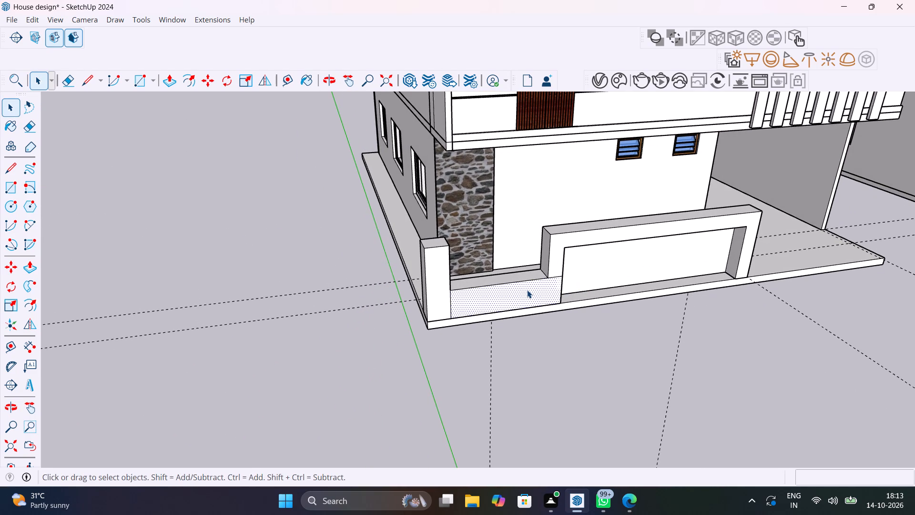
key("p")
left_click(527, 290)
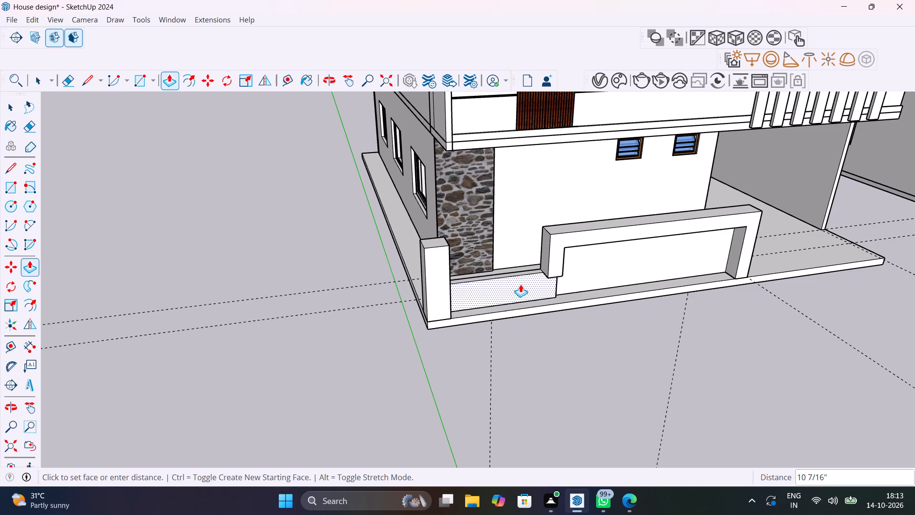
scroll(521, 285, "up", 7)
middle_click_drag(521, 285, 472, 274)
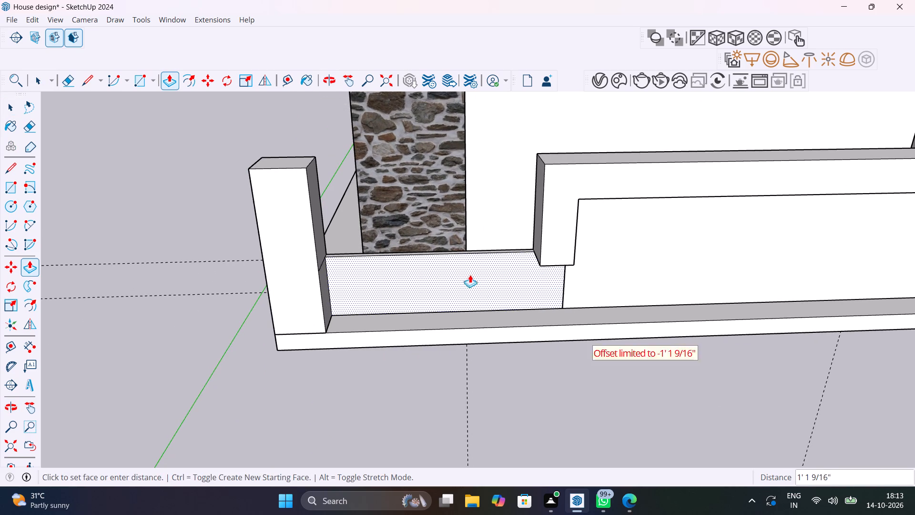
left_click(458, 282)
middle_click_drag(470, 288, 400, 284)
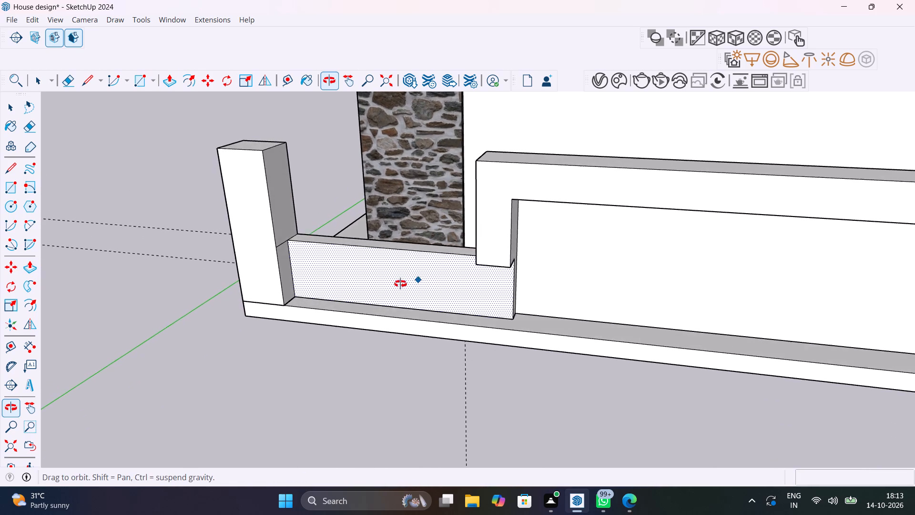
middle_click_drag(400, 284, 404, 282)
scroll(404, 282, "up", 1)
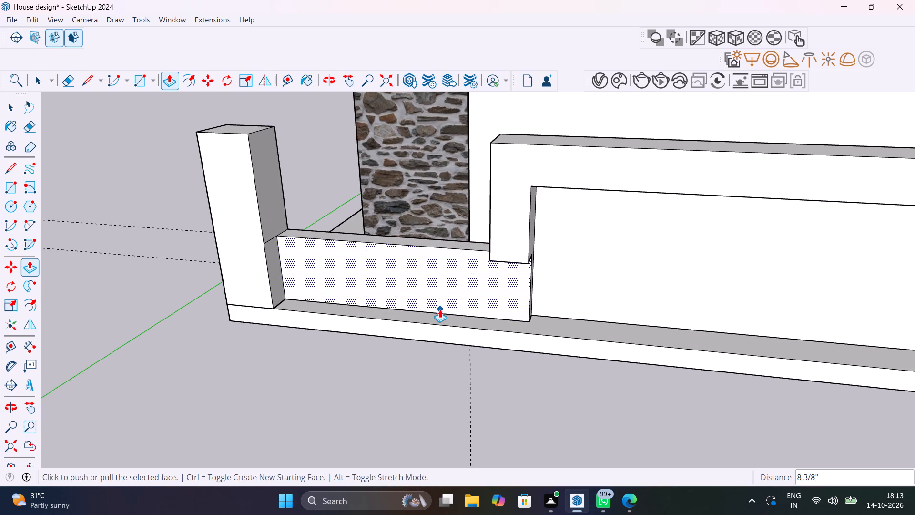
left_click(442, 288)
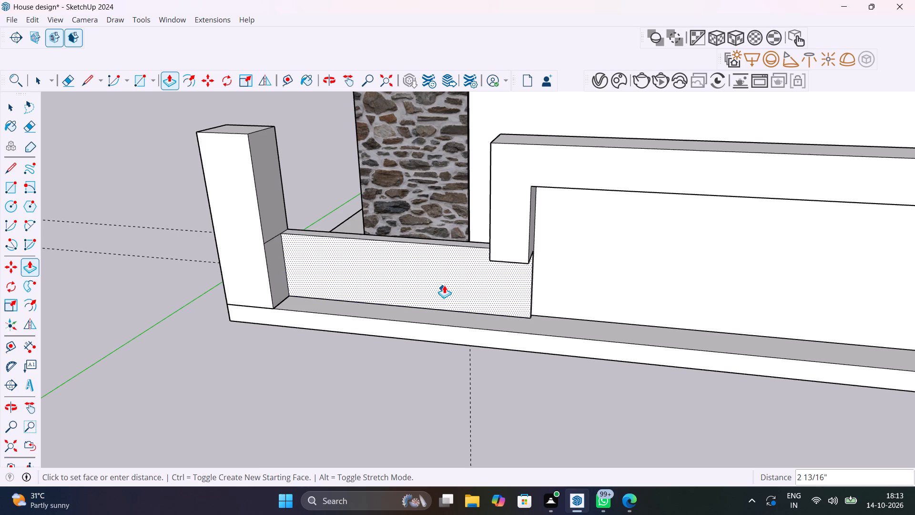
left_click(444, 285)
middle_click_drag(457, 295, 337, 277)
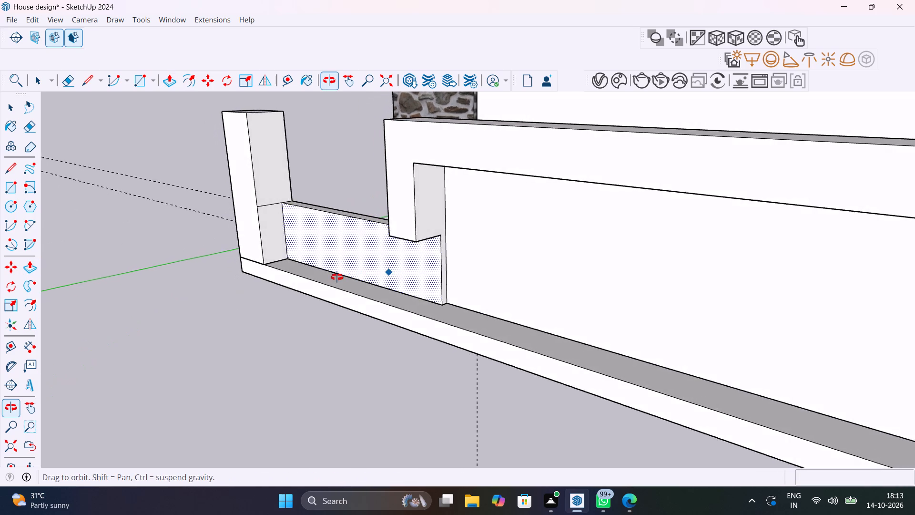
middle_click_drag(337, 277, 332, 279)
key("space")
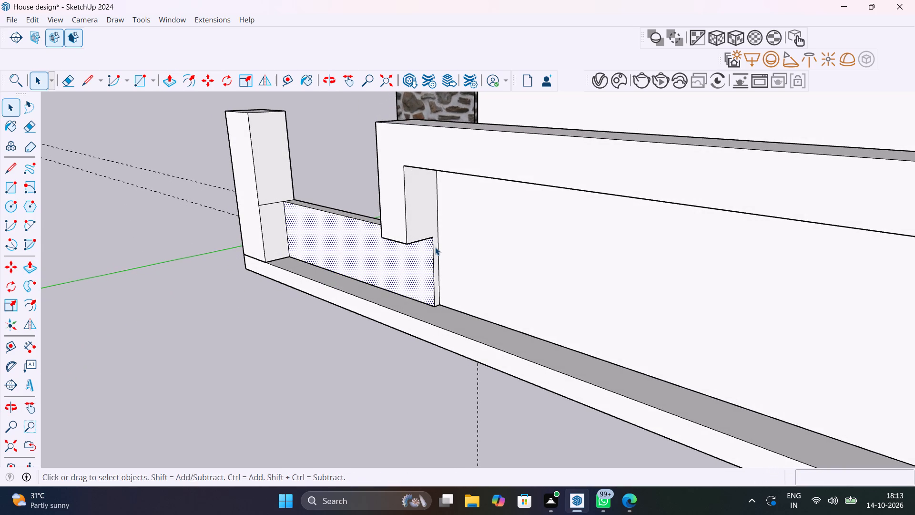
Push the front face of the raised frame around the recessed panel back about 7 1/4".
left_click(397, 225)
key("p")
left_click(397, 225)
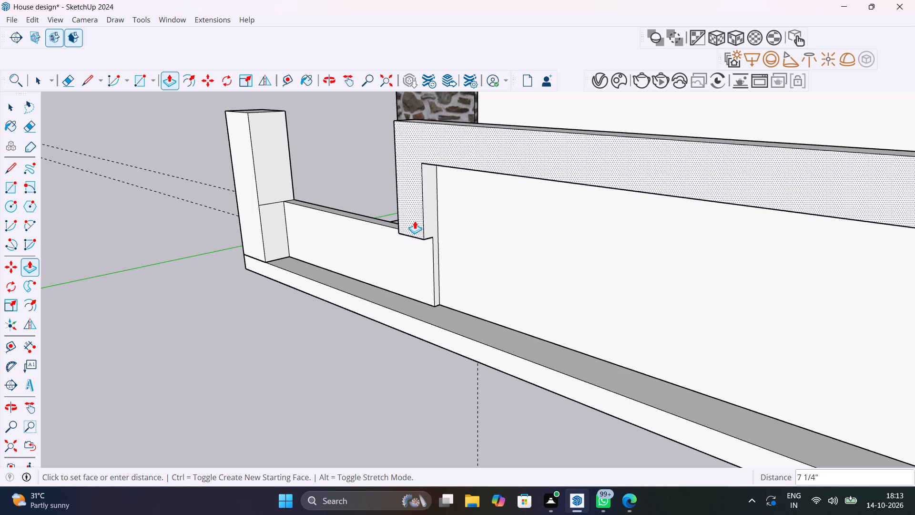
left_click(415, 221)
Push the end pillar's front face back 7 1/4", level with the raised frame's front, and clear the selection.
middle_click_drag(418, 245, 700, 286)
key("space")
left_click(288, 280)
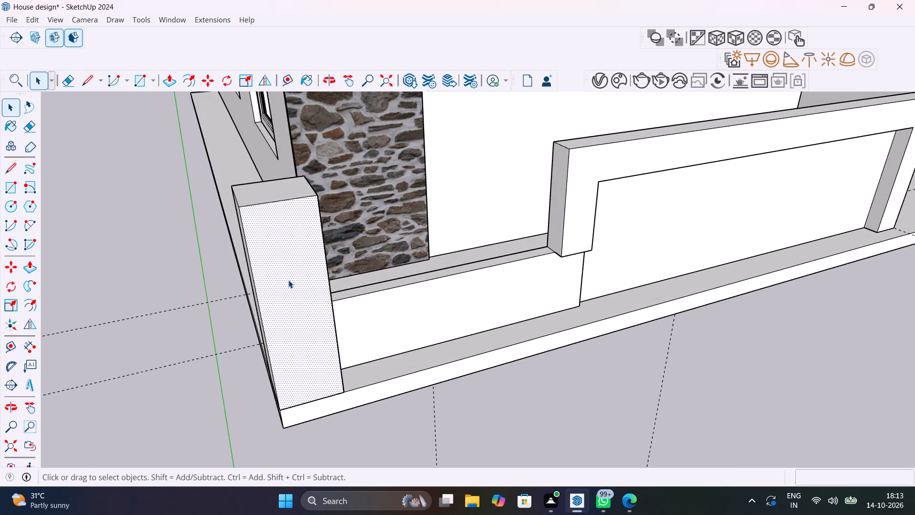
key("p")
left_click(288, 280)
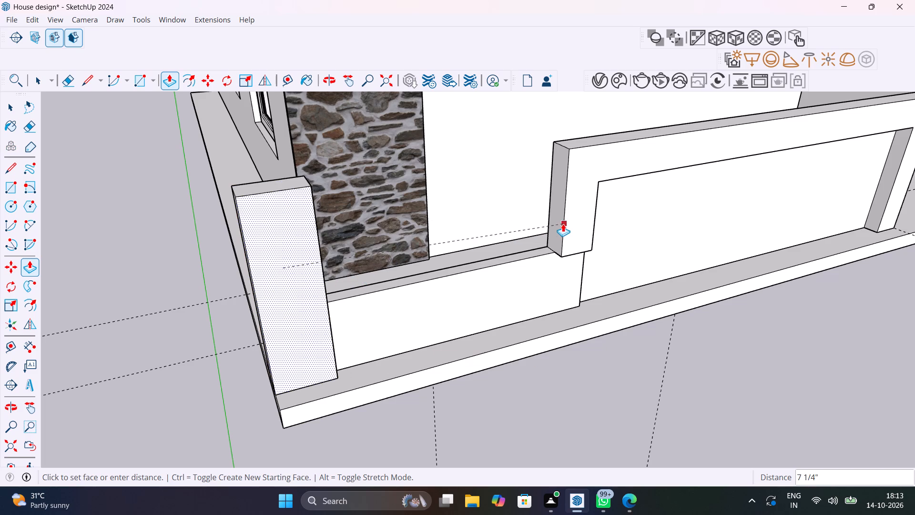
left_click(569, 219)
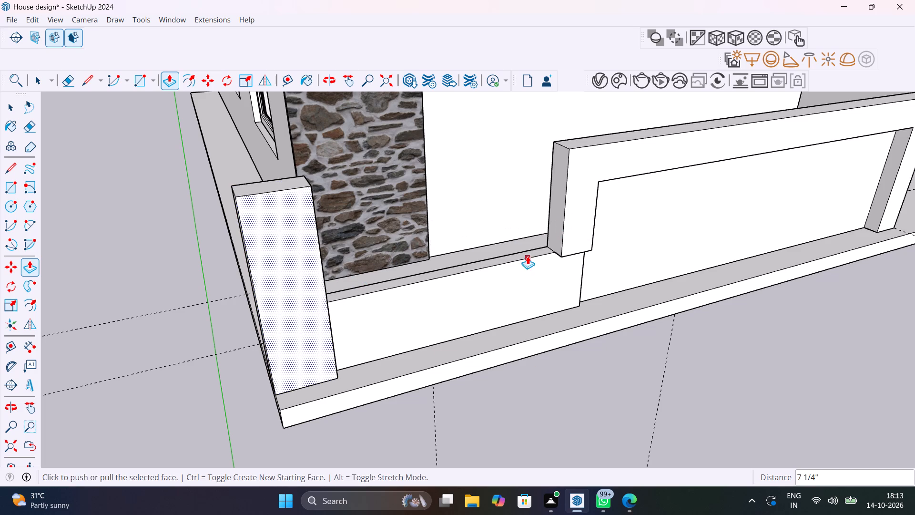
key("space")
left_click(107, 256)
Delete the leftover short edge across the pillar's inner side face at the low wall's top.
middle_click_drag(292, 285, 189, 287)
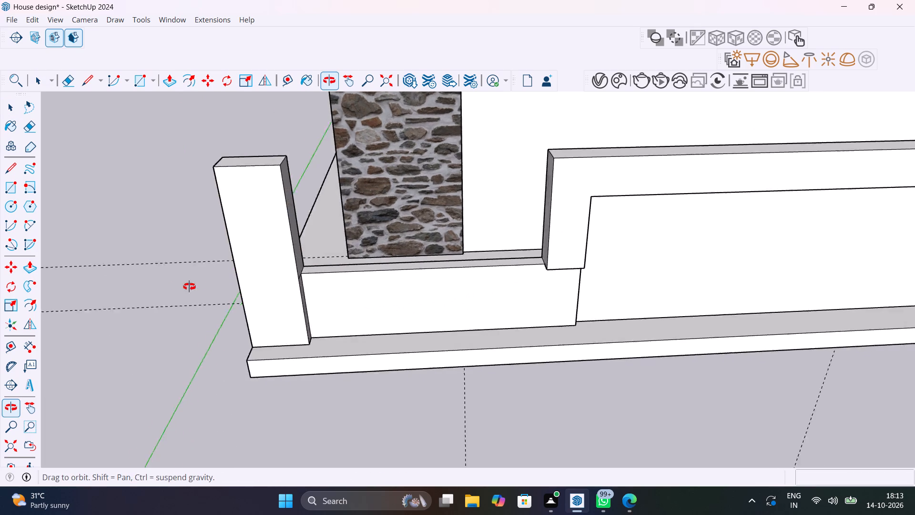
middle_click_drag(189, 287, 104, 306)
scroll(308, 249, "up", 9)
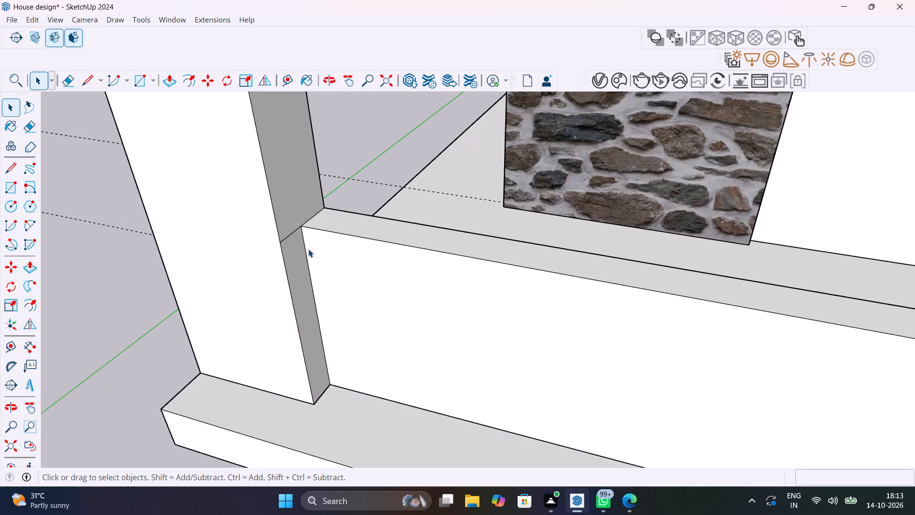
scroll(308, 249, "up", 4)
left_click(287, 230)
key("Delete")
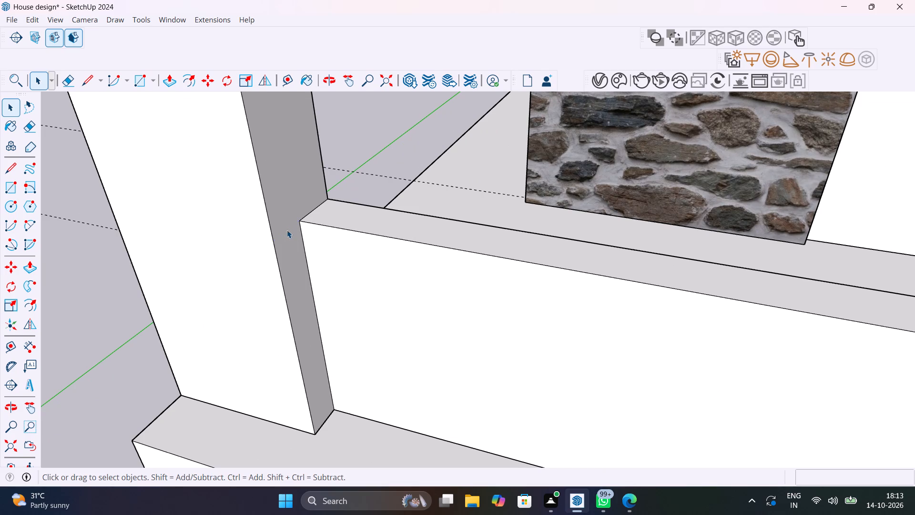
Draw a 2 3/8" line on the frame's inner side face, from the low wall's top corner to the recessed panel.
scroll(293, 262, "down", 20)
scroll(293, 262, "down", 1)
middle_click_drag(296, 268, 527, 200)
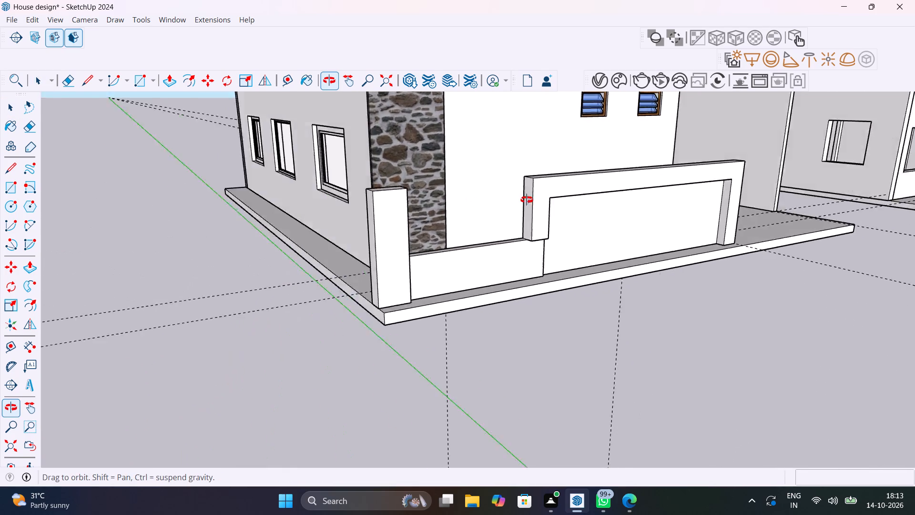
middle_click_drag(527, 200, 213, 191)
scroll(392, 237, "up", 2)
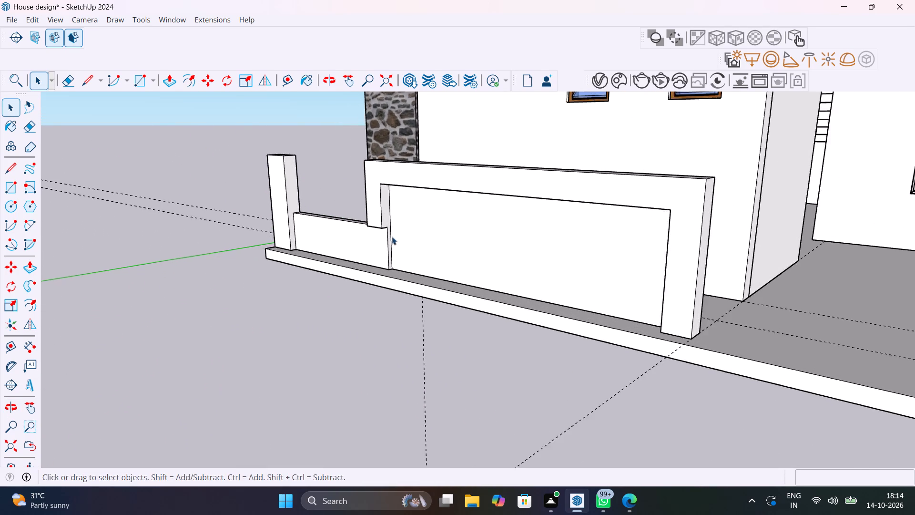
scroll(392, 237, "up", 13)
key("l")
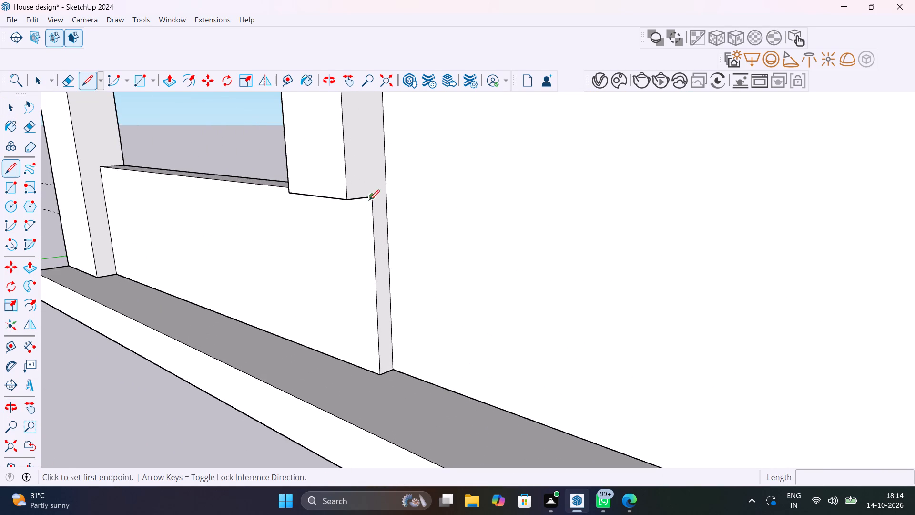
left_click(372, 196)
scroll(385, 196, "up", 8)
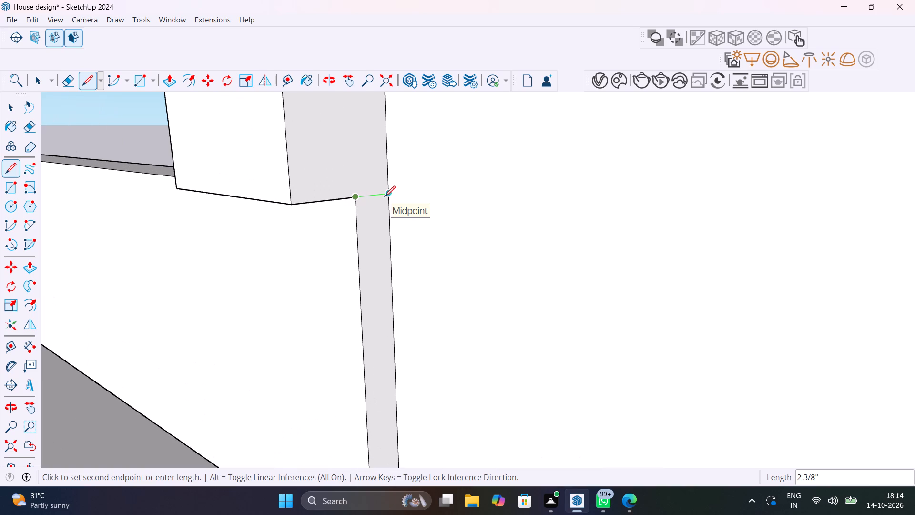
left_click(387, 192)
key("space")
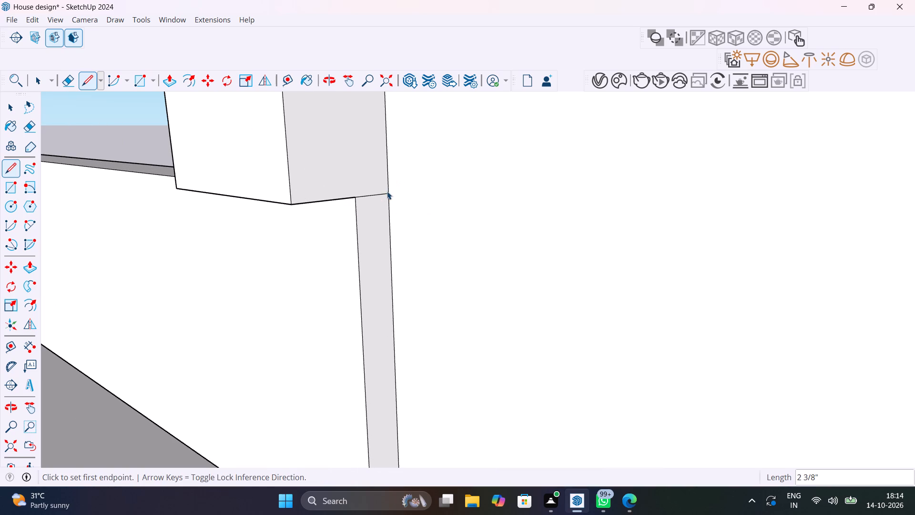
Pull the low wall's narrow end face below the new line out about 4 7/8" along the recessed panel.
left_click(380, 243)
key("p")
left_click(380, 243)
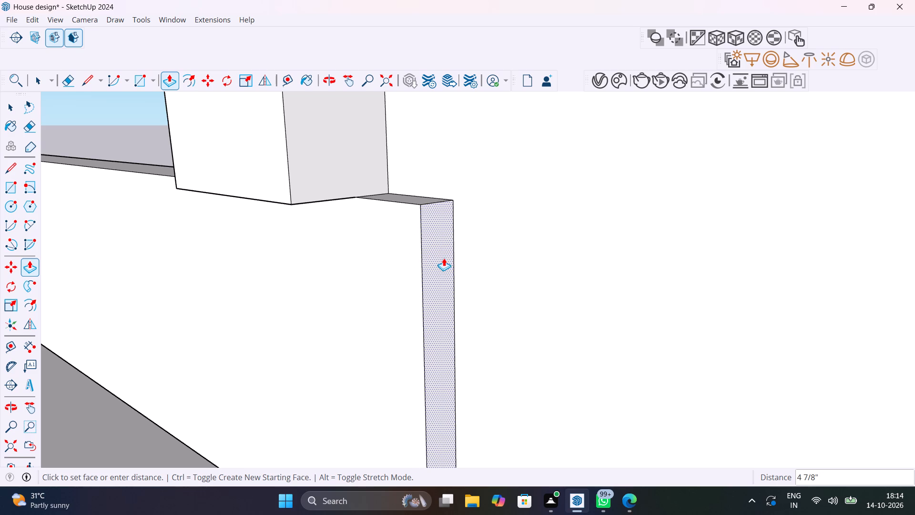
left_click(444, 258)
Examine from several angles how the extended low wall meets the raised frame, recessed panel and end pillar.
scroll(442, 259, "up", 1)
scroll(442, 259, "down", 4)
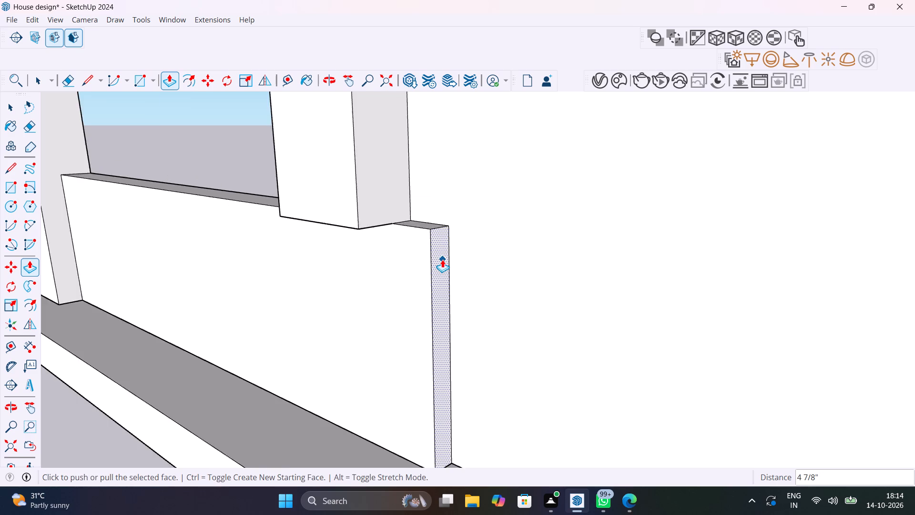
scroll(442, 259, "down", 7)
middle_click_drag(438, 271, 602, 259)
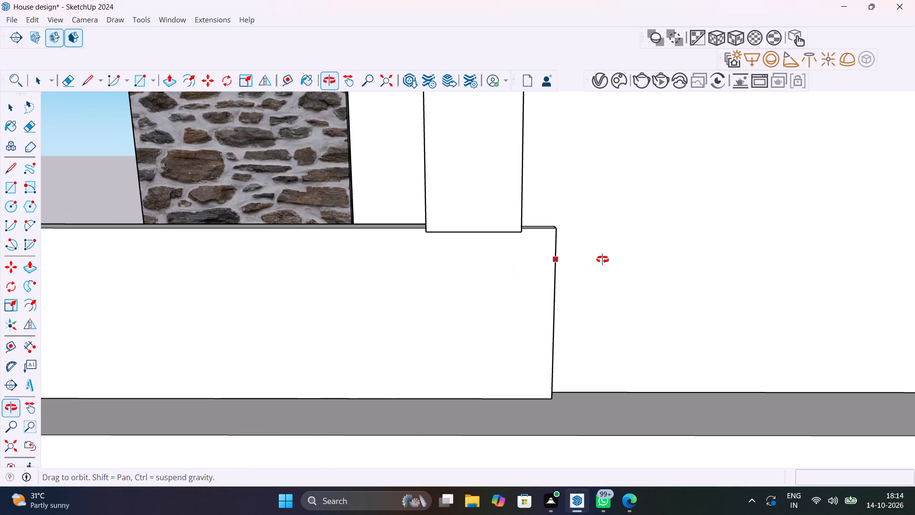
middle_click_drag(602, 259, 631, 266)
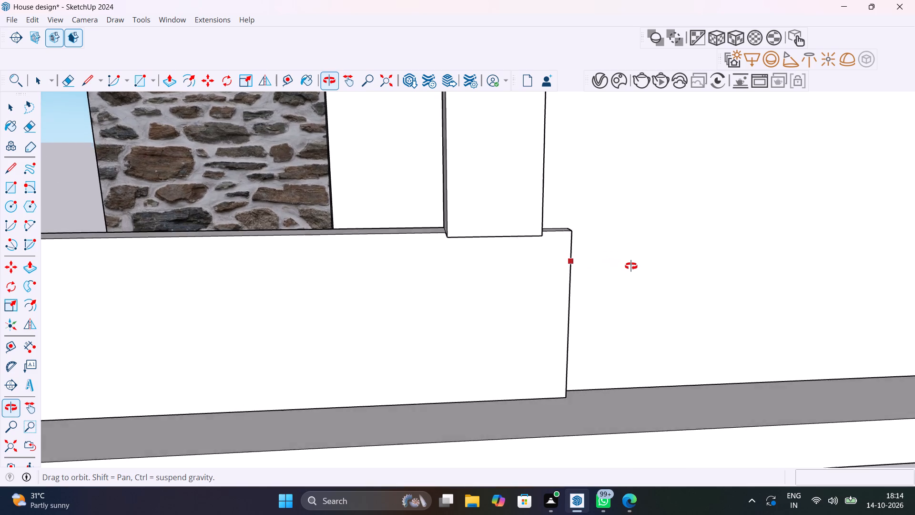
middle_click_drag(631, 266, 670, 286)
scroll(575, 291, "down", 6)
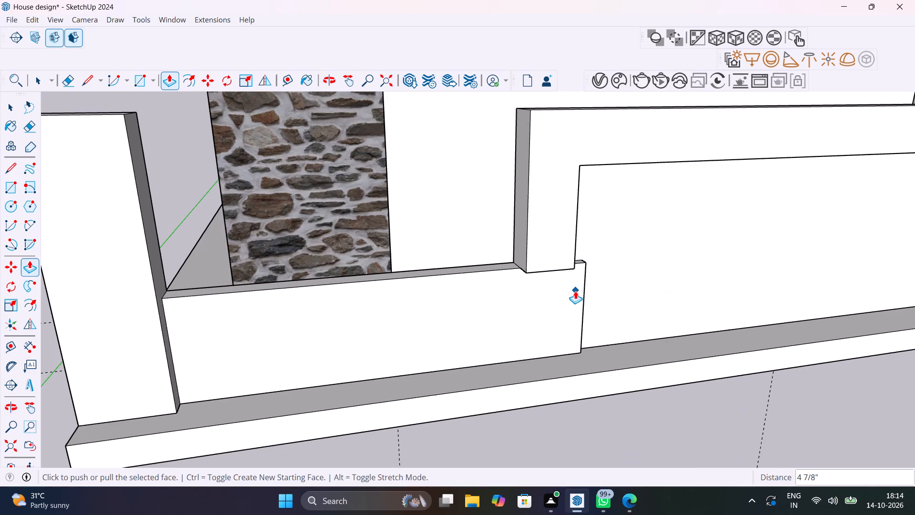
middle_click_drag(574, 290, 507, 245, "shift")
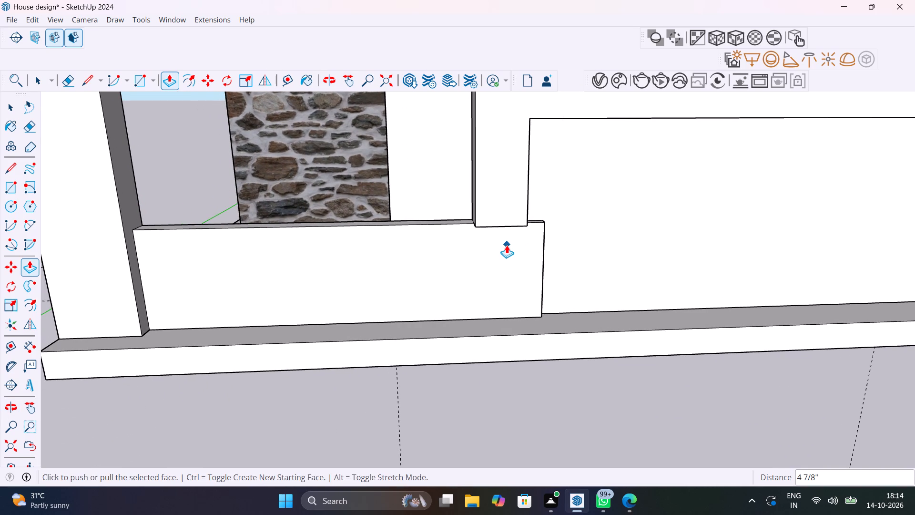
middle_click_drag(507, 245, 425, 242)
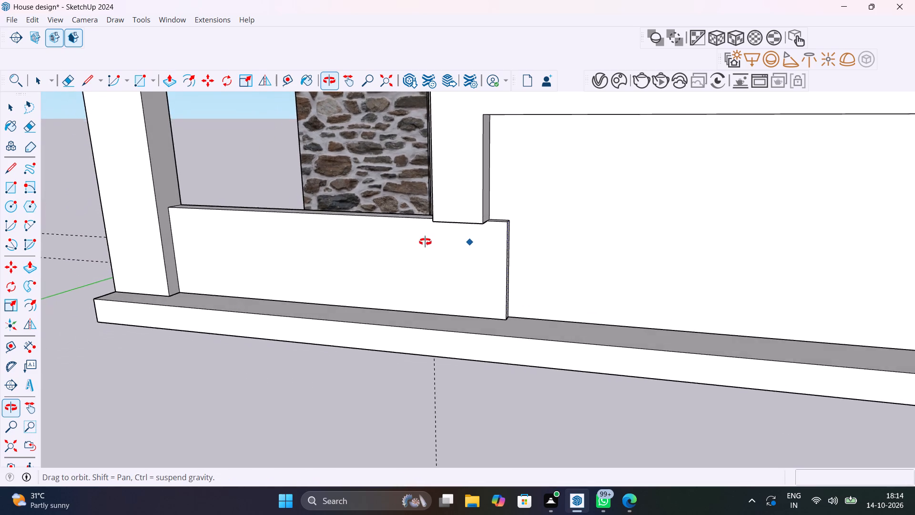
middle_click_drag(425, 242, 599, 273)
scroll(595, 270, "down", 6)
middle_click_drag(572, 272, 477, 260)
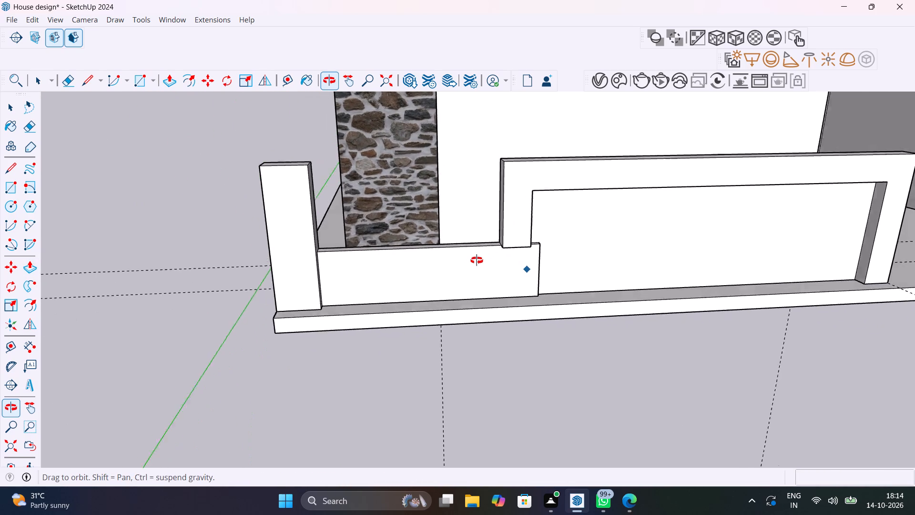
middle_click_drag(477, 260, 466, 267)
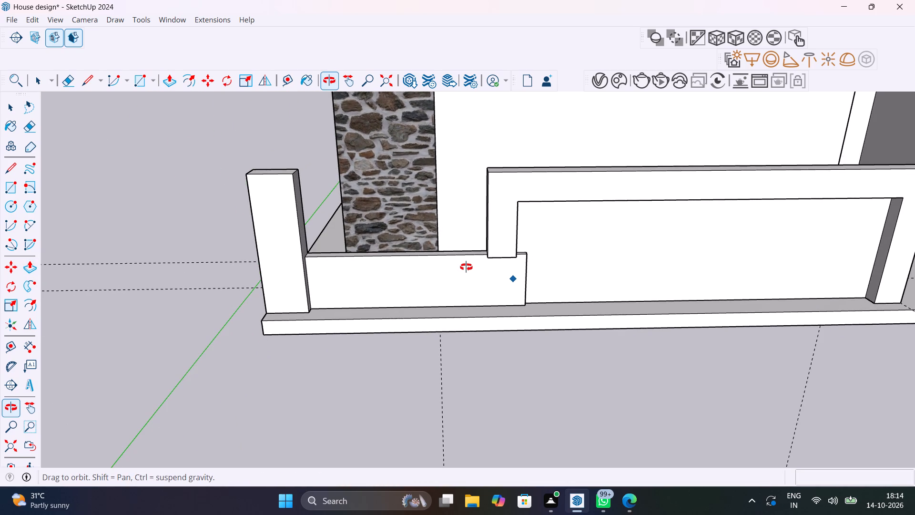
middle_click_drag(466, 267, 573, 309)
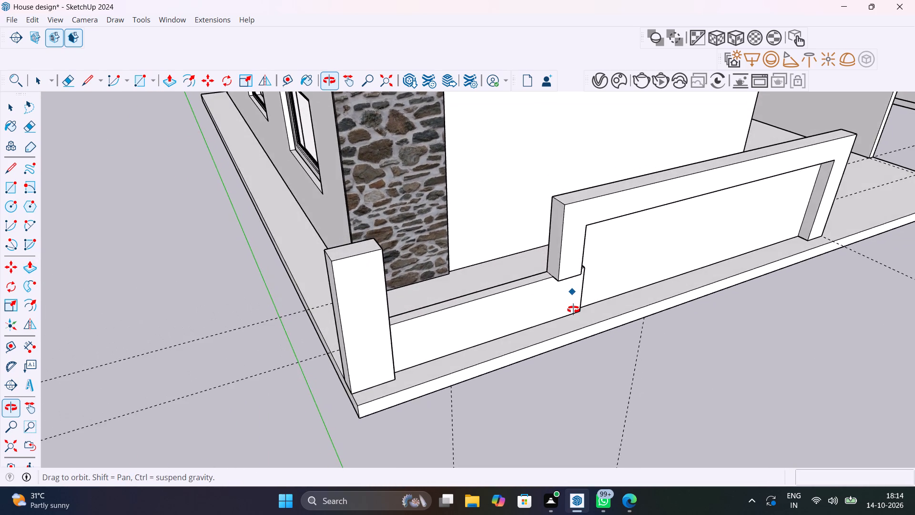
middle_click_drag(573, 309, 381, 321)
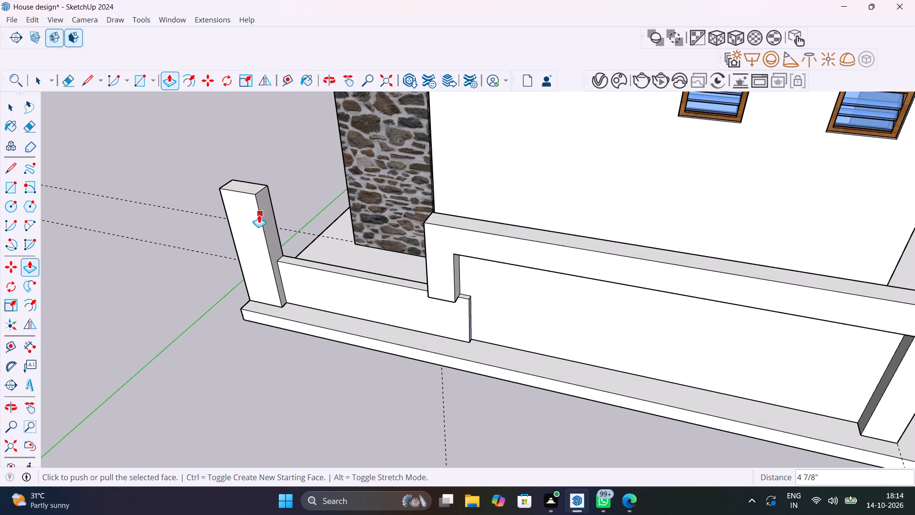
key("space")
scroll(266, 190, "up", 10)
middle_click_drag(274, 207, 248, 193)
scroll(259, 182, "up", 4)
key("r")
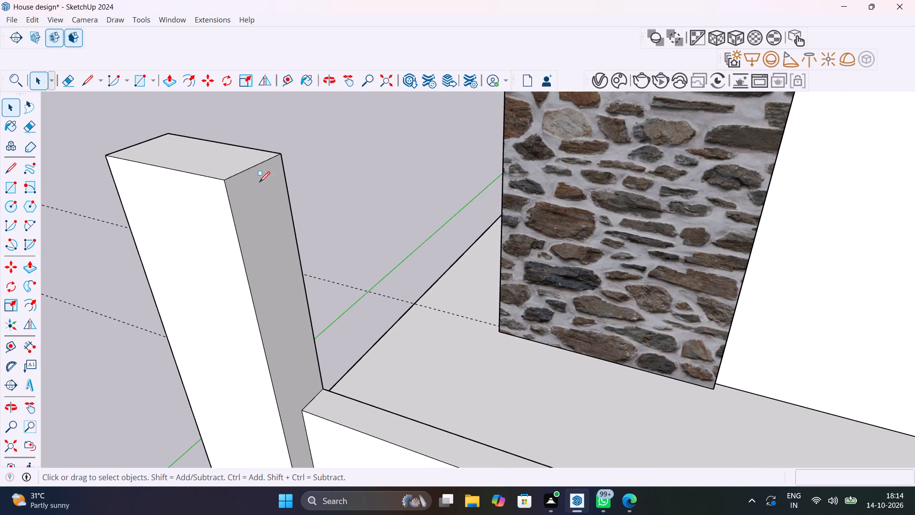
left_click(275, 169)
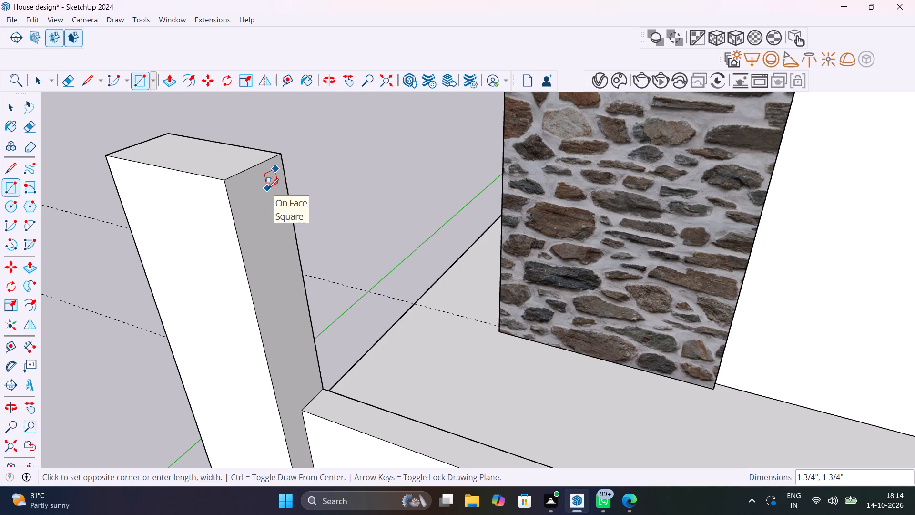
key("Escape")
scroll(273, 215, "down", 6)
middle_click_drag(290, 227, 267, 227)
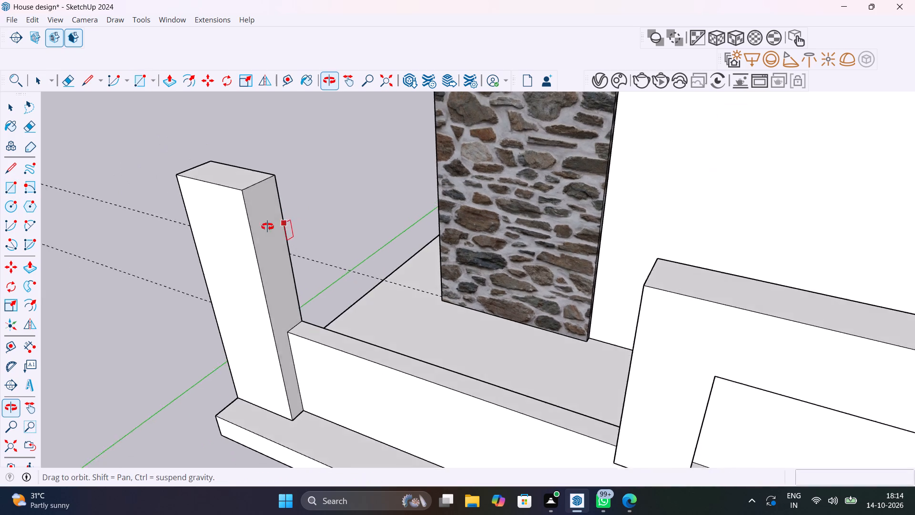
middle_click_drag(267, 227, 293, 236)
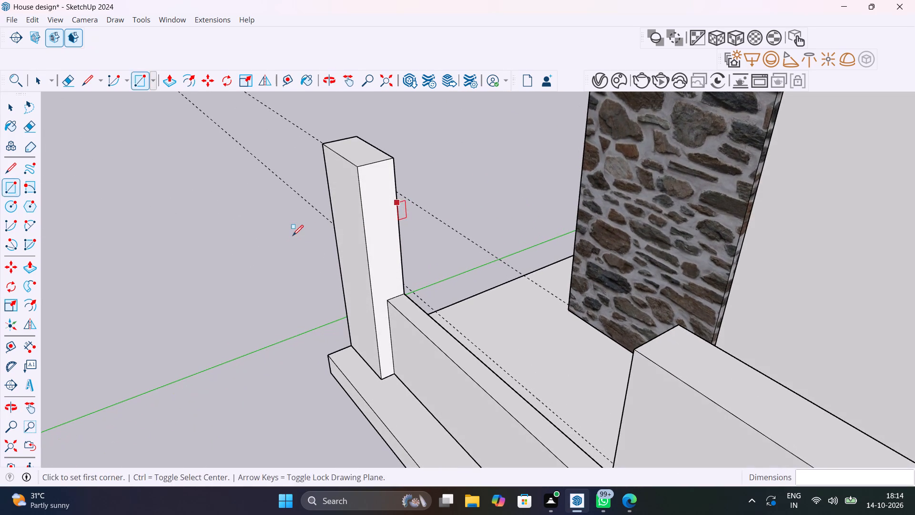
Draw a vertical centre line down the end pillar's inner side face from its top edge, in segments of about 10" and 6 1/2".
key("space")
key("l")
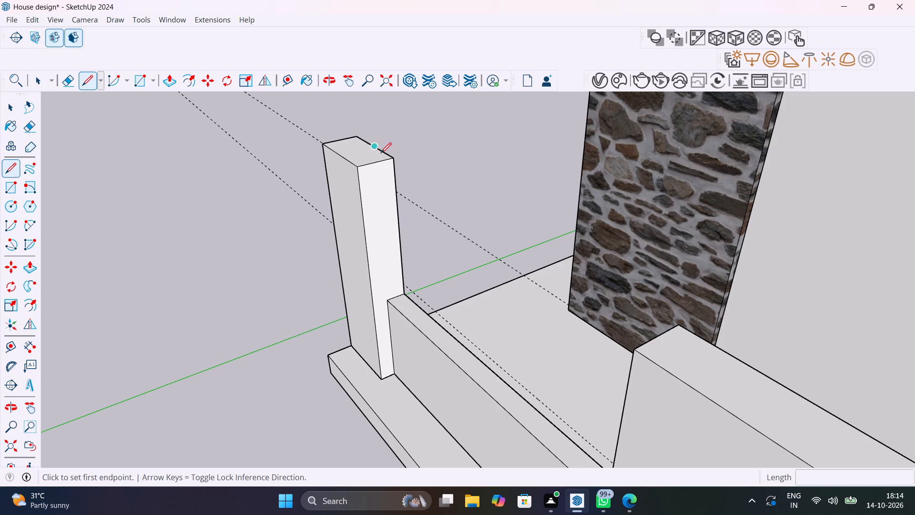
left_click(376, 165)
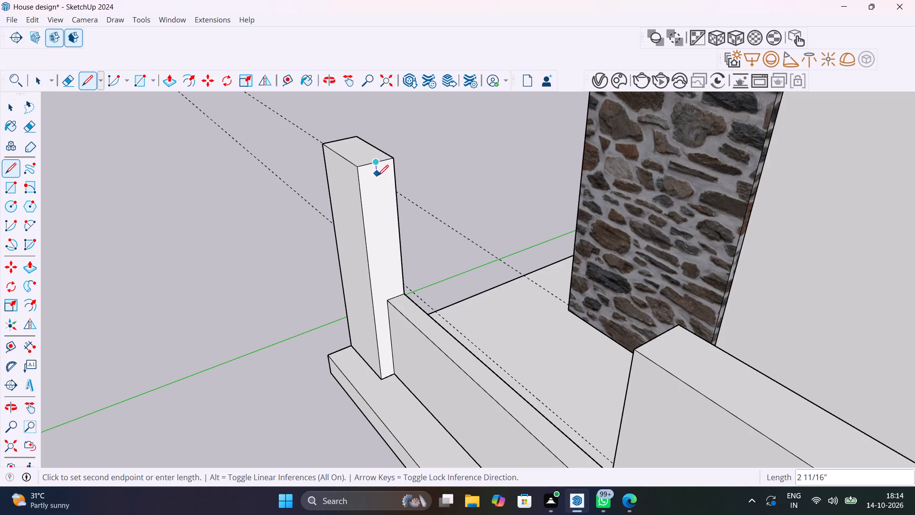
left_click(383, 204)
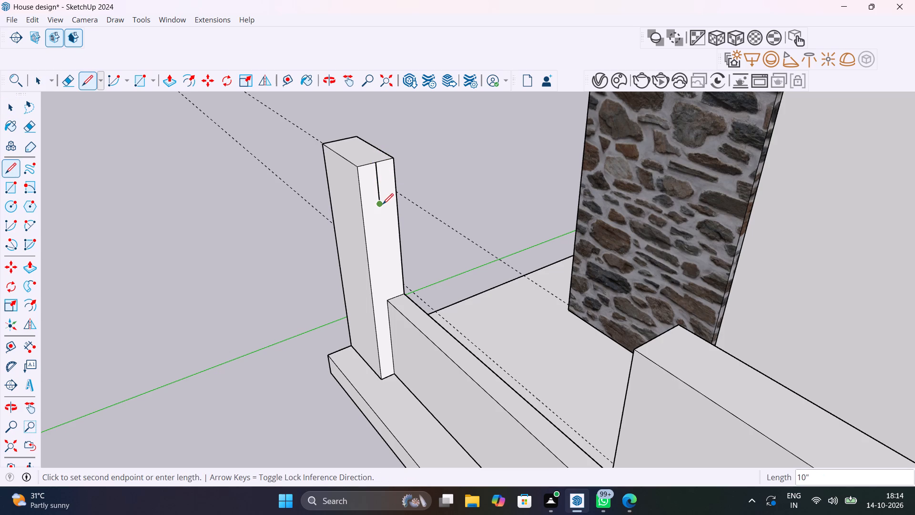
left_click(384, 230)
key("space")
Draw a small upright rectangle on the pillar's inner side face near its top, beside the centre line on the outer side.
key("r")
scroll(376, 175, "up", 3)
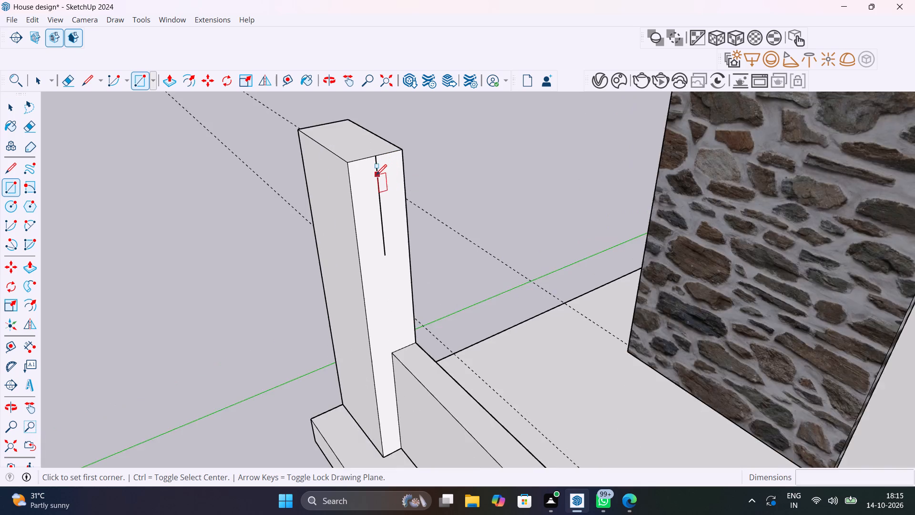
scroll(376, 175, "up", 6)
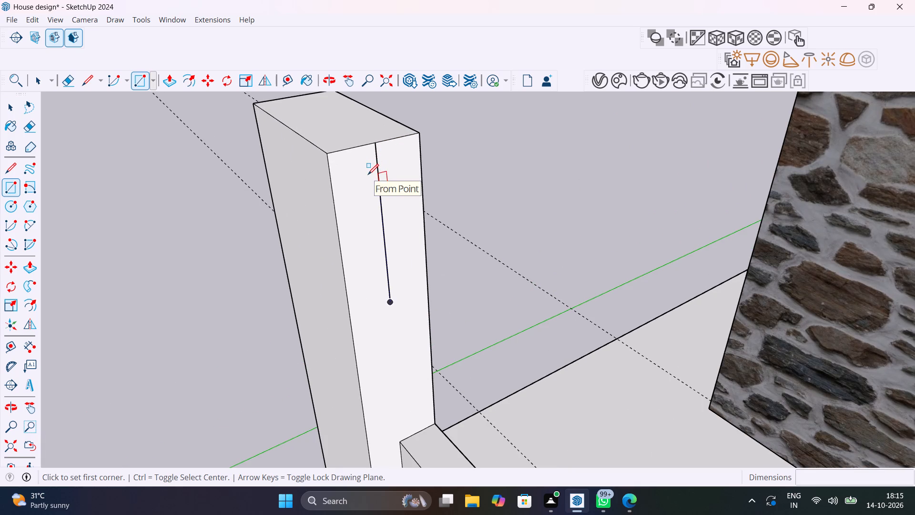
key("Escape")
key("Escape")
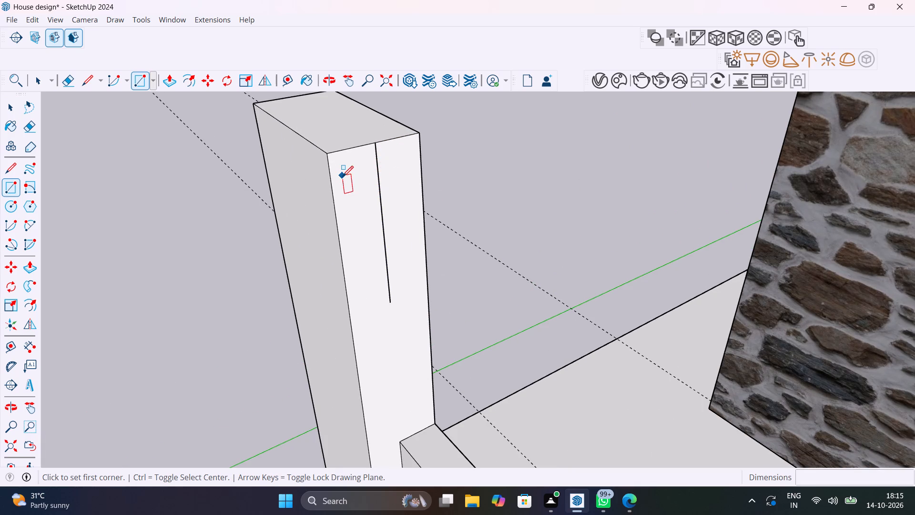
key("space")
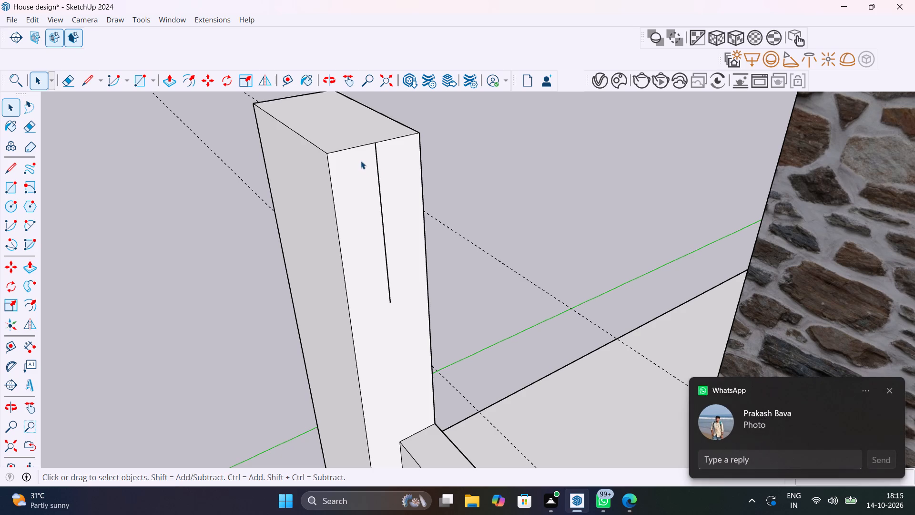
key("r")
left_click(361, 161)
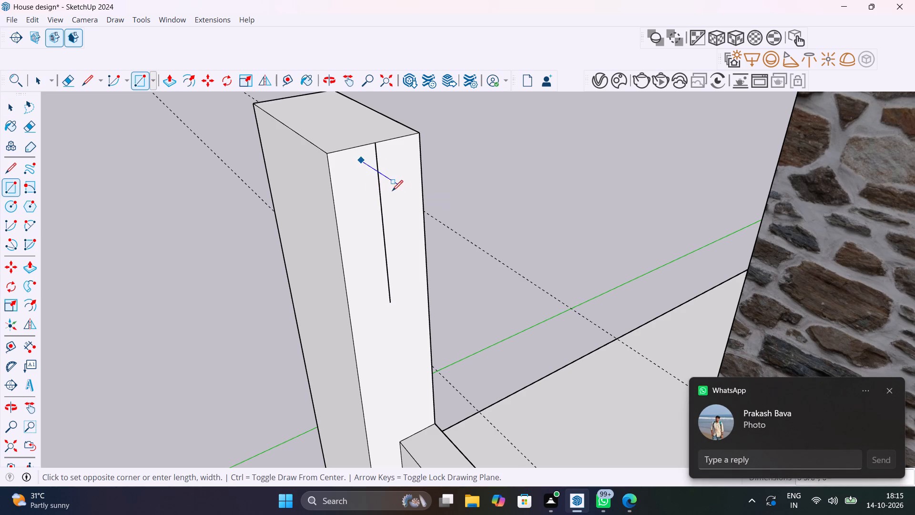
left_click(346, 198)
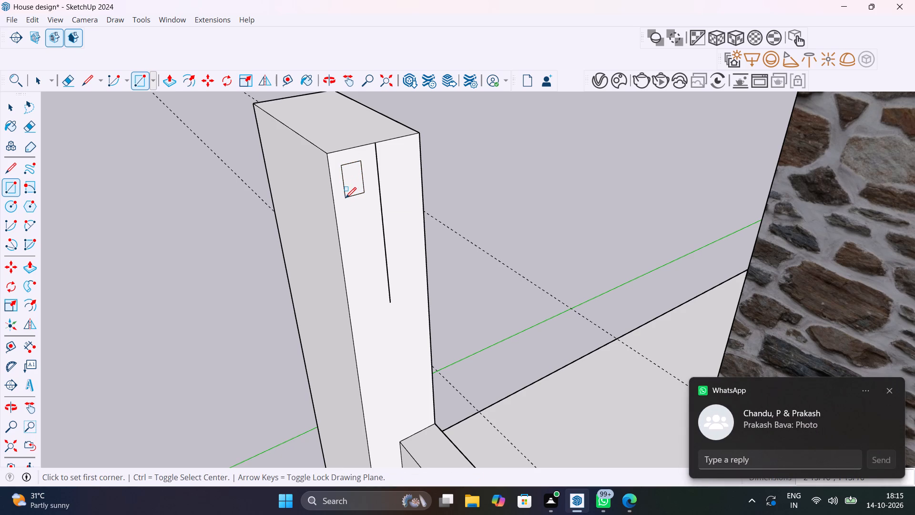
Shorten the small rectangle by moving its bottom edge up about 1 3/16".
key("space")
scroll(348, 200, "up", 5)
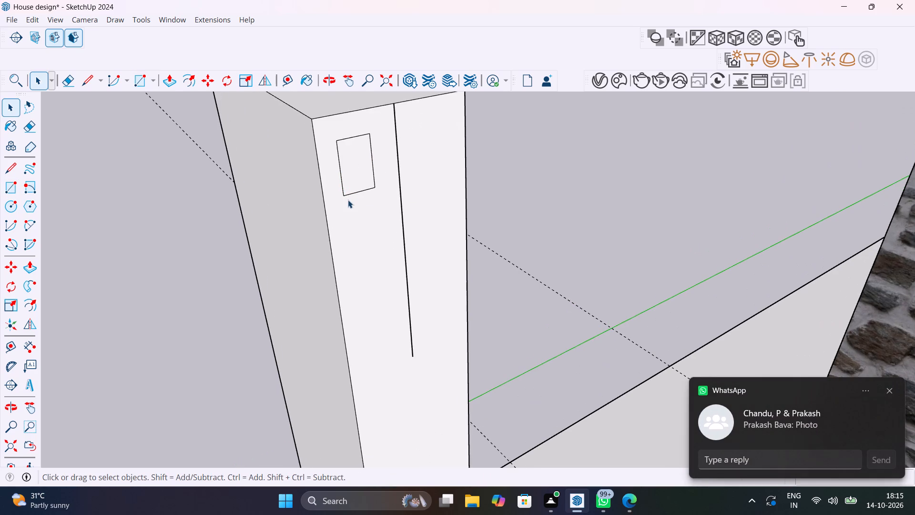
left_click(354, 192)
key("m")
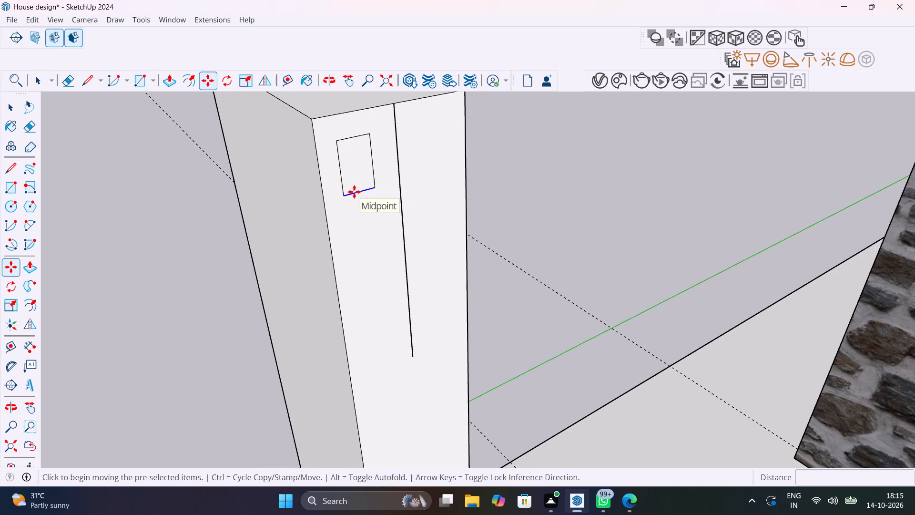
left_click(346, 195)
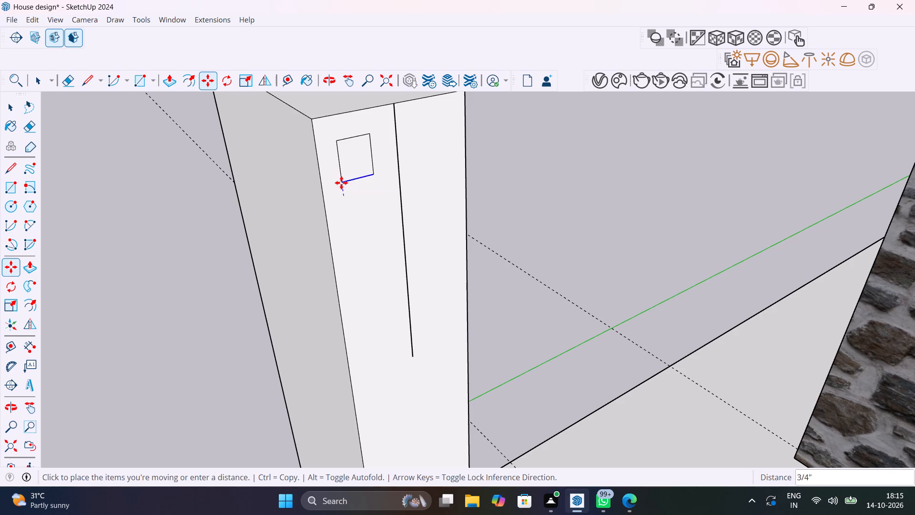
middle_click_drag(342, 181, 438, 156)
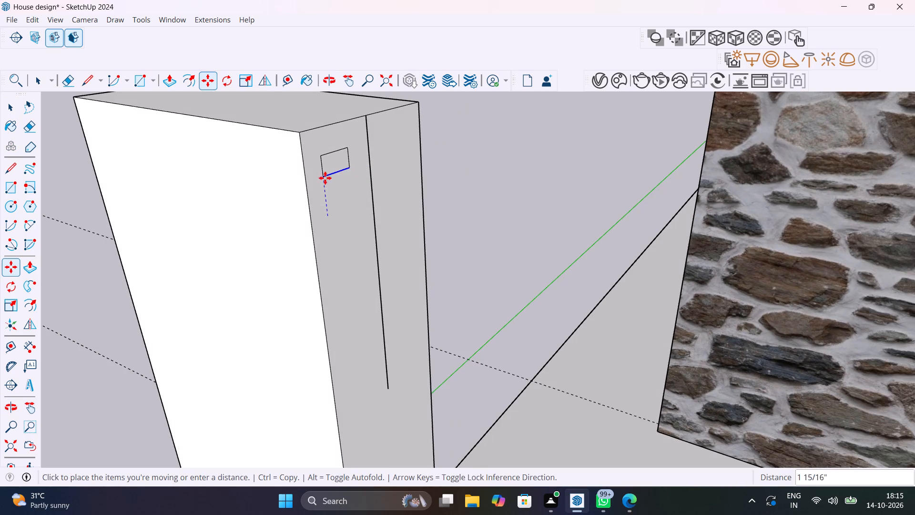
left_click(321, 193)
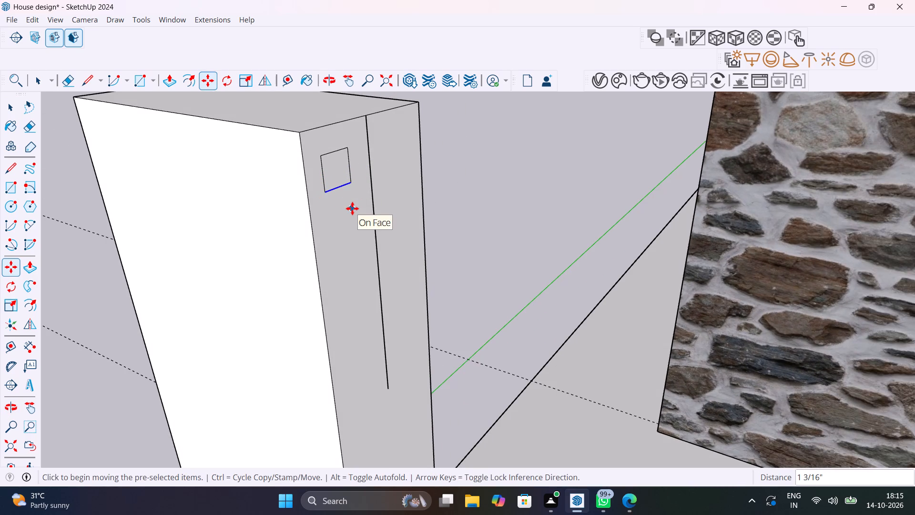
Copy the small rectangle sideways about 2 7/16" so that it straddles the pillar face's centre line.
key("space")
left_click(102, 288)
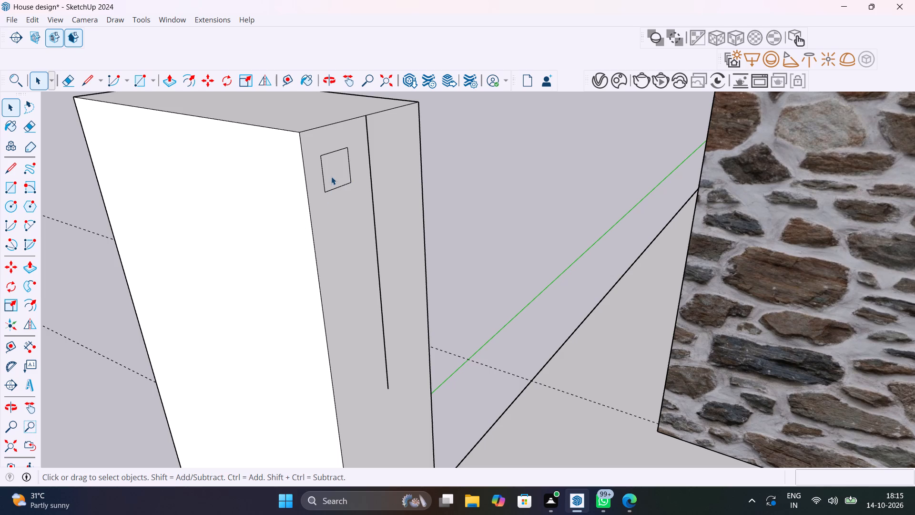
left_click(331, 176)
double_click(331, 176)
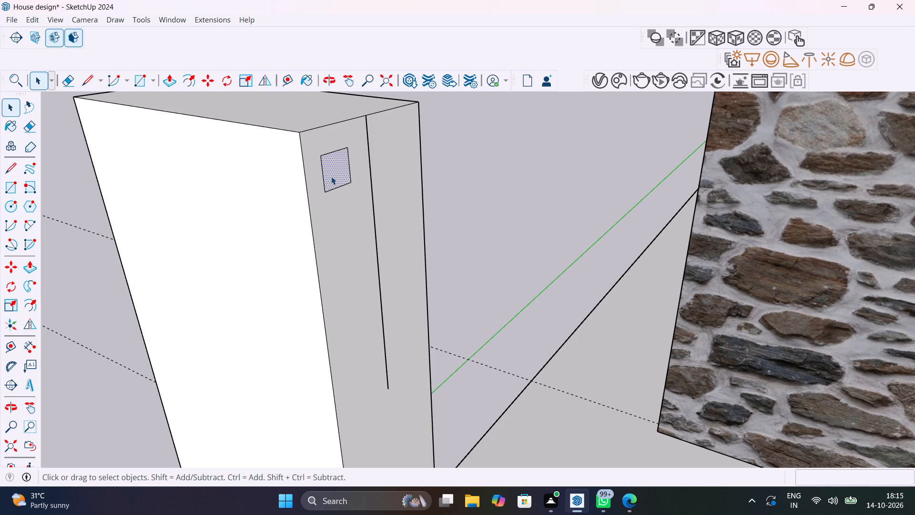
key("m")
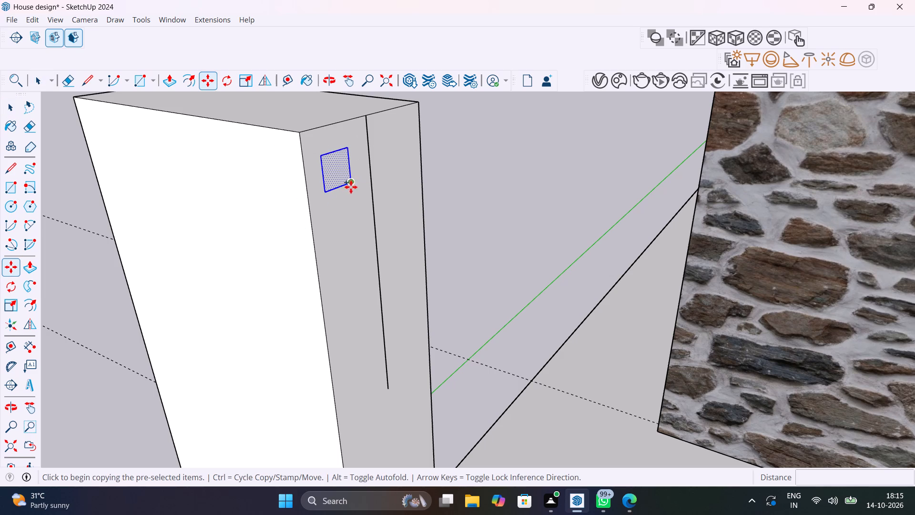
left_click(352, 185)
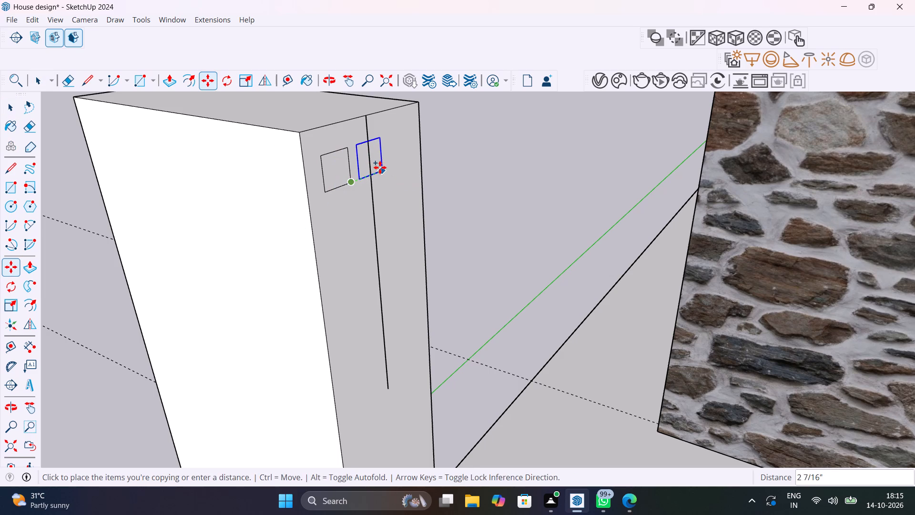
left_click(380, 166)
Delete all four edges of the original small rectangle beside the centred copy.
key("space")
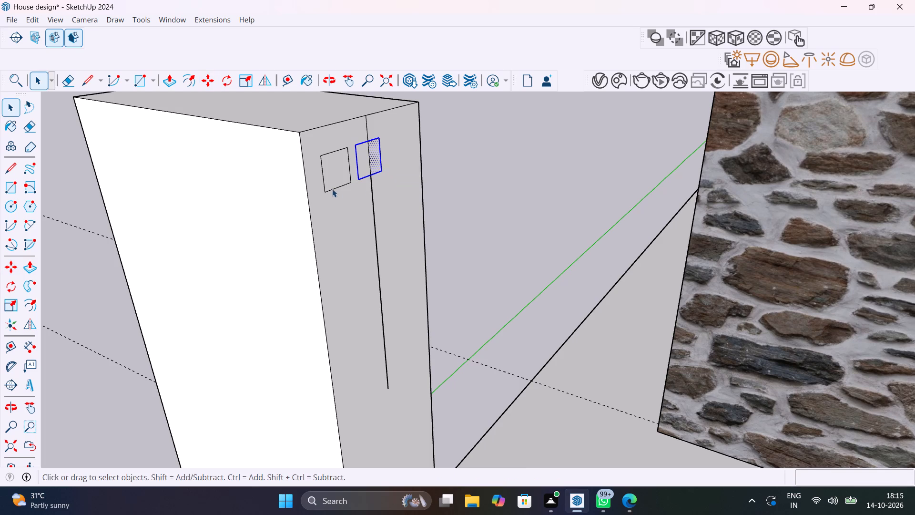
left_click(332, 188)
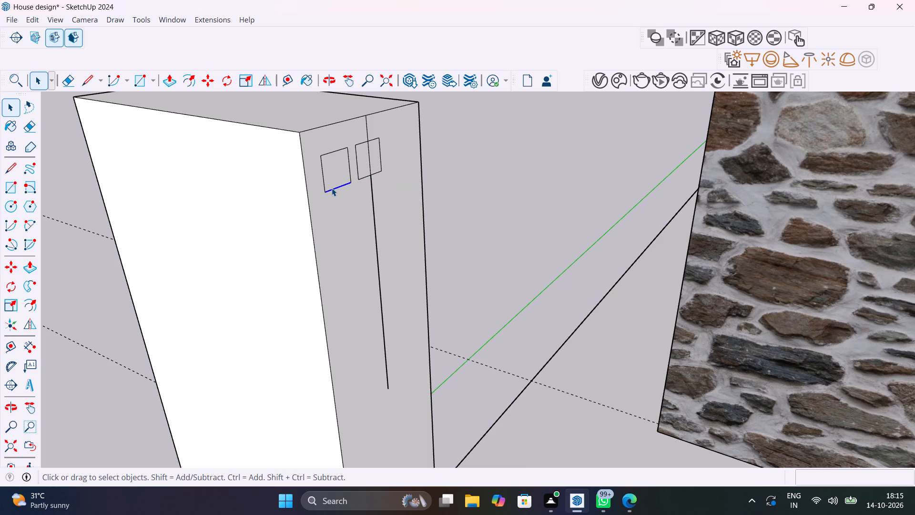
key("Delete")
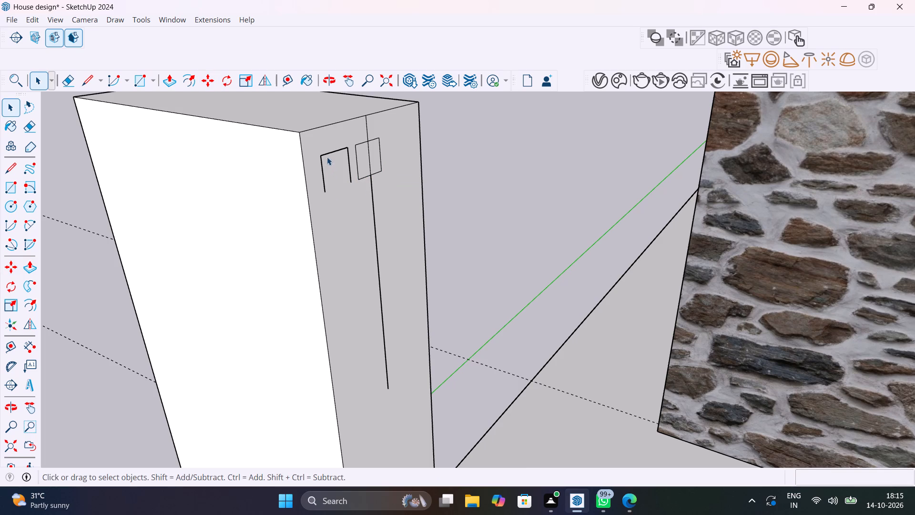
left_click(327, 153)
key("Delete")
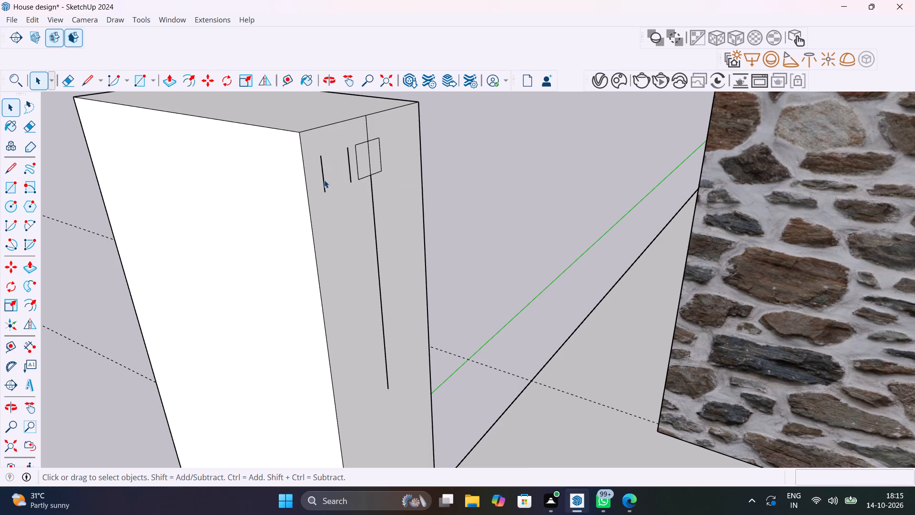
left_click(324, 181)
key("Delete")
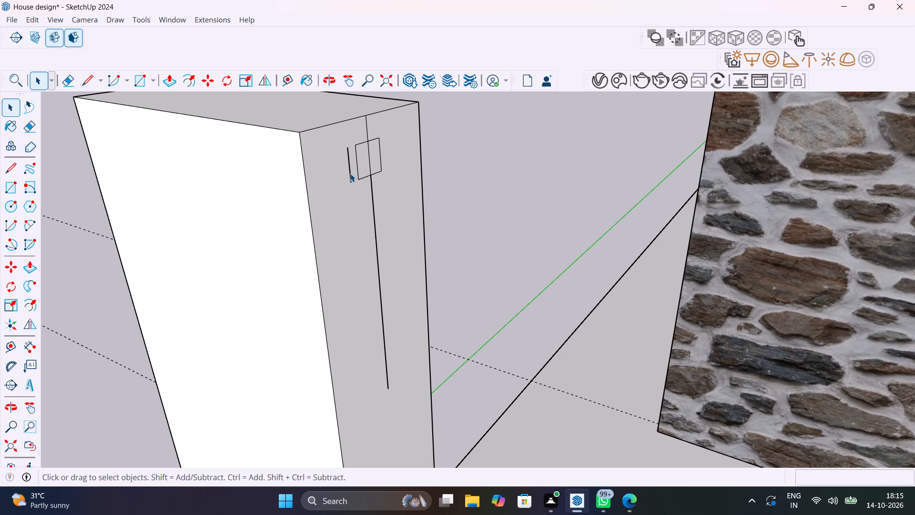
left_click(350, 174)
key("Delete")
Delete every piece of the vertical centre line above, inside and below the centred rectangle.
double_click(360, 164)
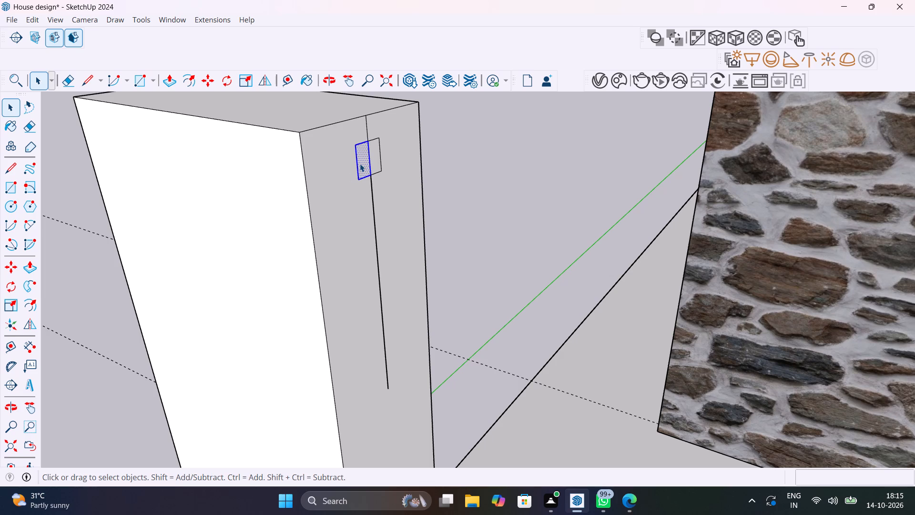
key("Escape")
left_click(373, 212)
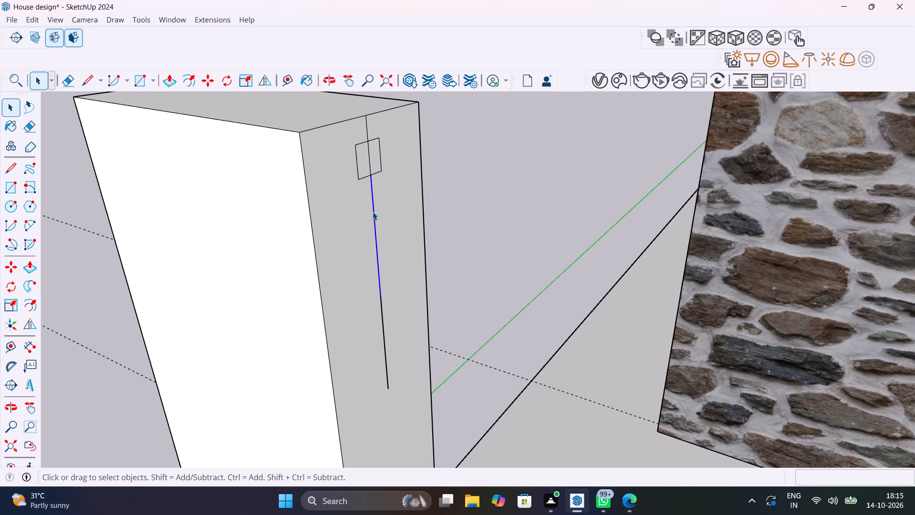
key("Delete")
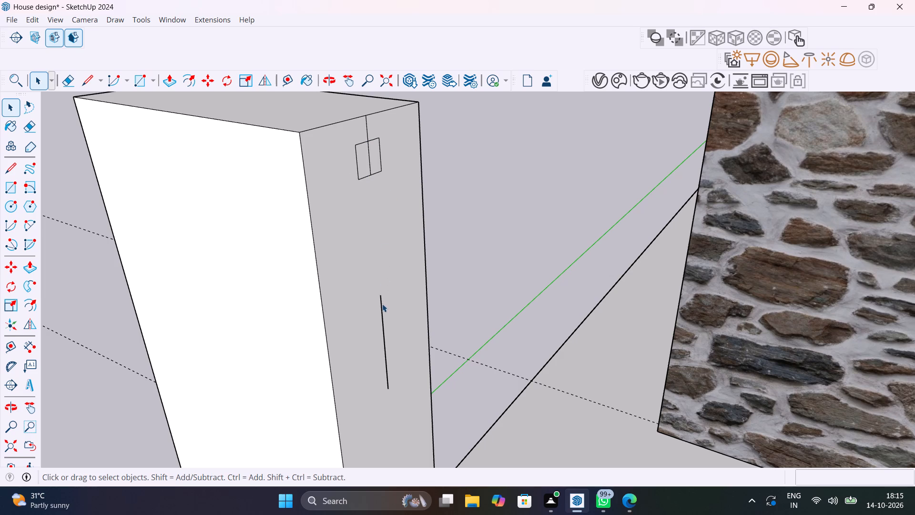
left_click(382, 304)
key("Delete")
left_click(369, 151)
key("Delete")
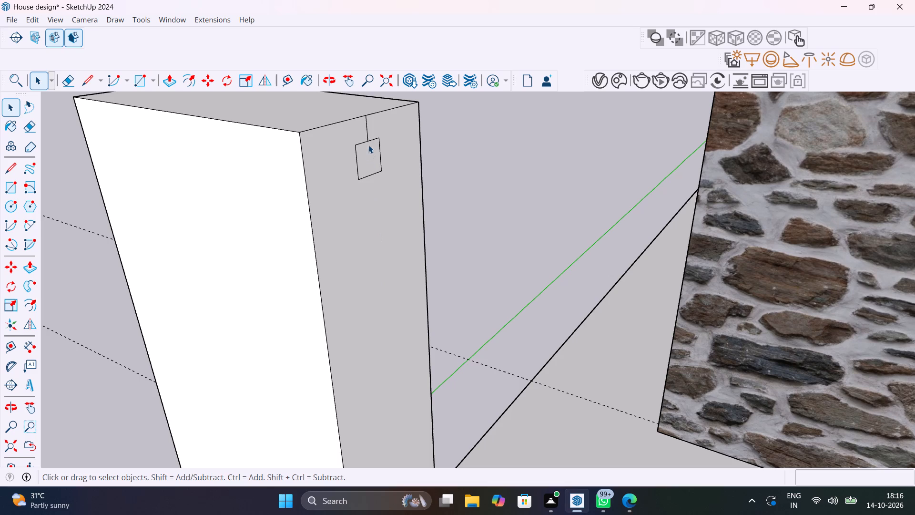
left_click(368, 135)
key("Delete")
Make the centred rectangle a component that cuts an opening and replaces the selection.
double_click(364, 159)
right_click(364, 158)
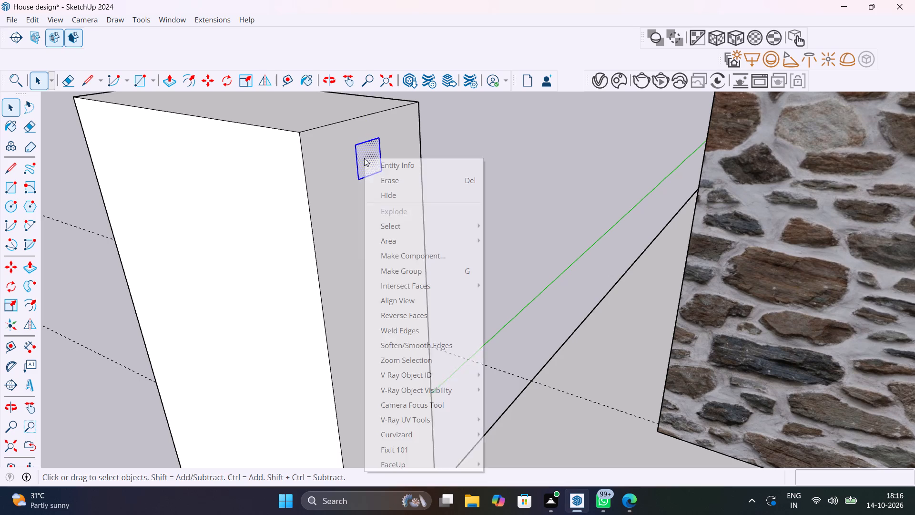
left_click(424, 255)
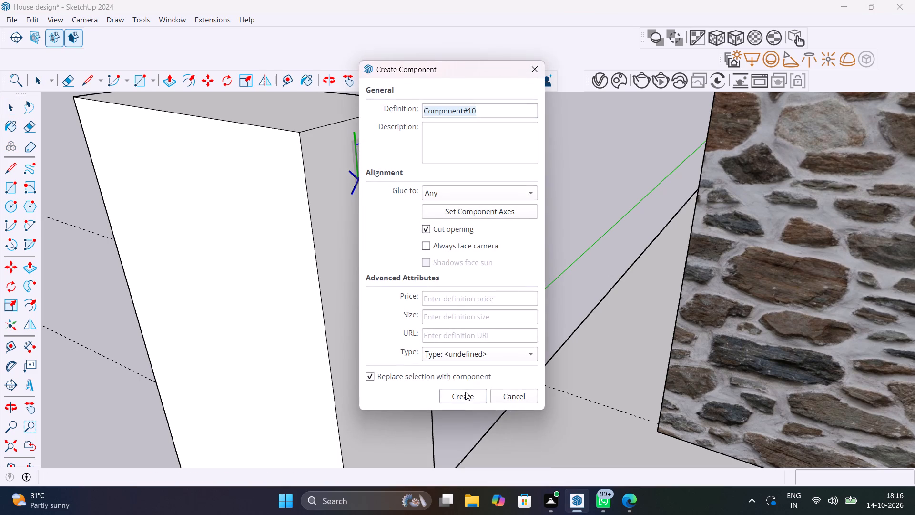
left_click(465, 392)
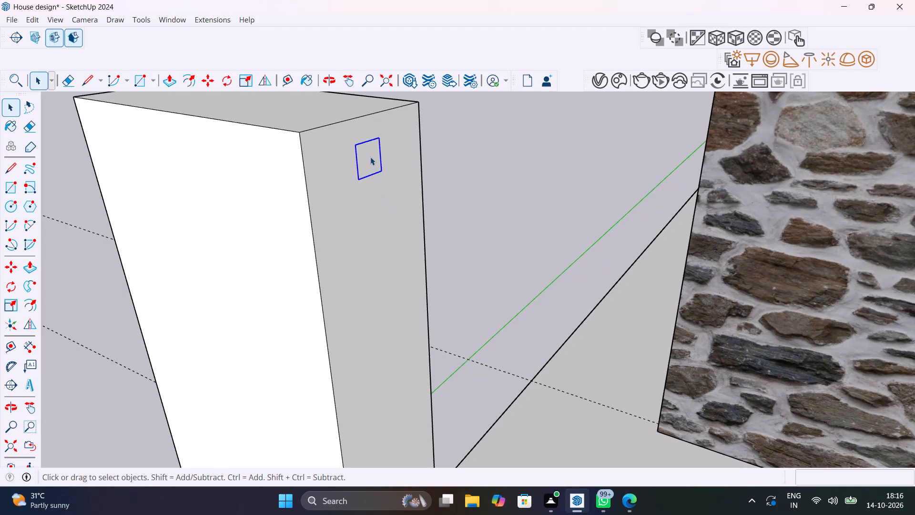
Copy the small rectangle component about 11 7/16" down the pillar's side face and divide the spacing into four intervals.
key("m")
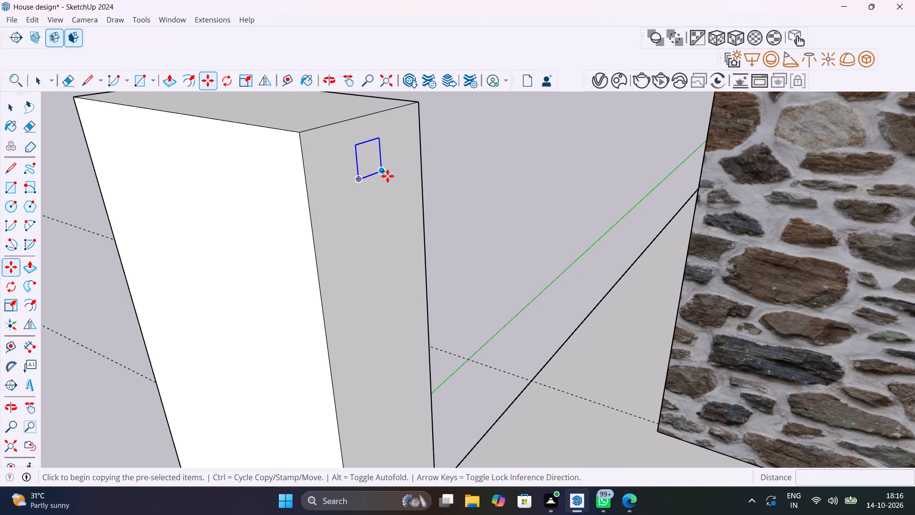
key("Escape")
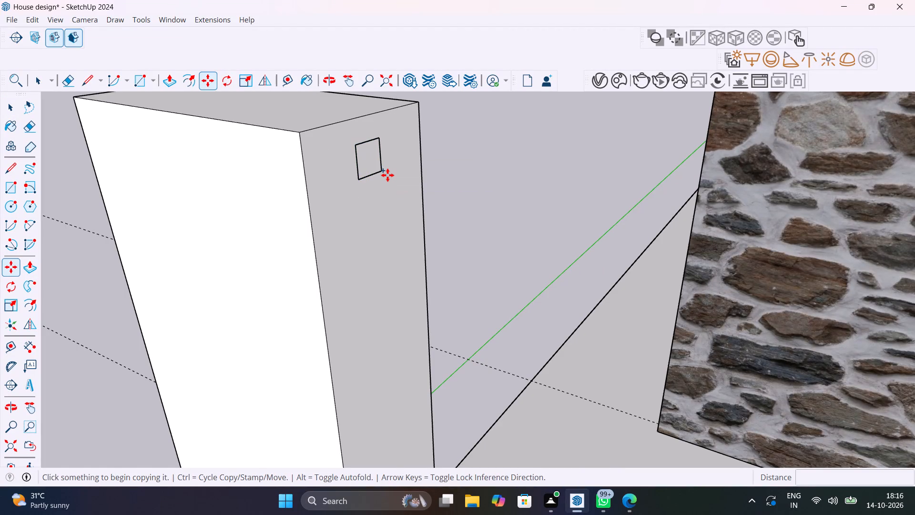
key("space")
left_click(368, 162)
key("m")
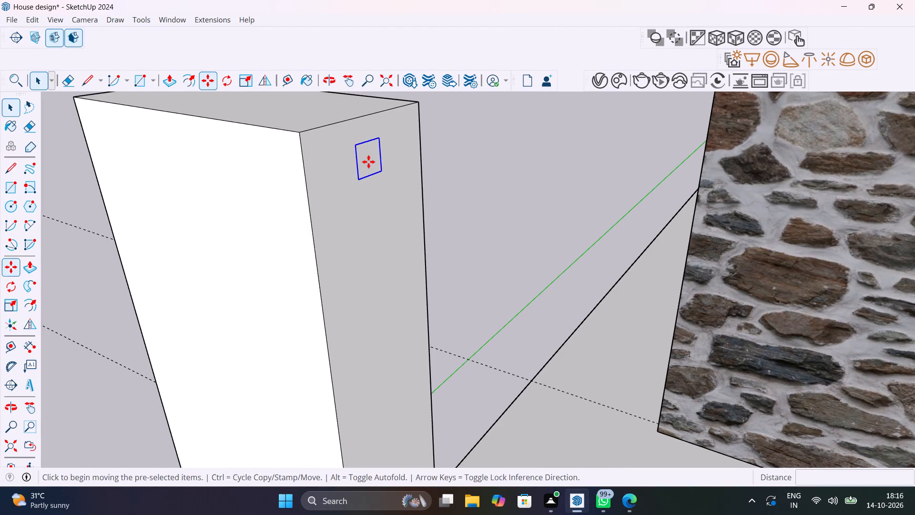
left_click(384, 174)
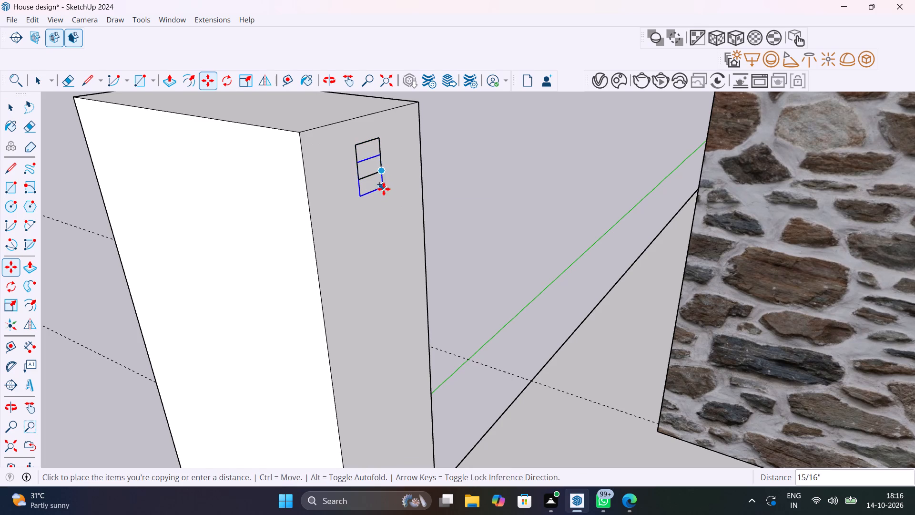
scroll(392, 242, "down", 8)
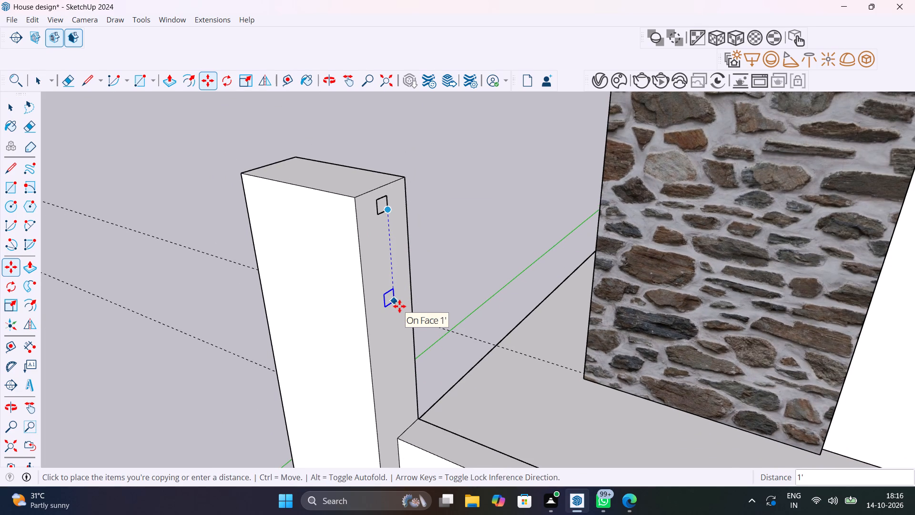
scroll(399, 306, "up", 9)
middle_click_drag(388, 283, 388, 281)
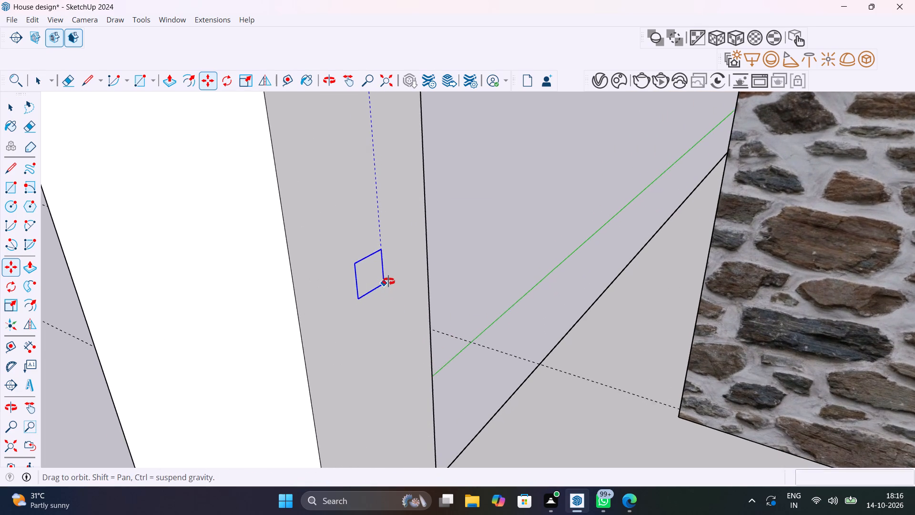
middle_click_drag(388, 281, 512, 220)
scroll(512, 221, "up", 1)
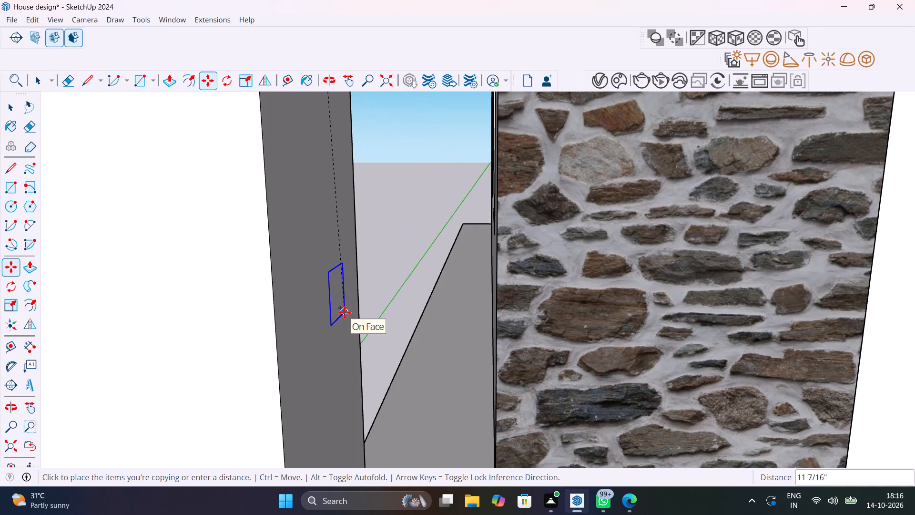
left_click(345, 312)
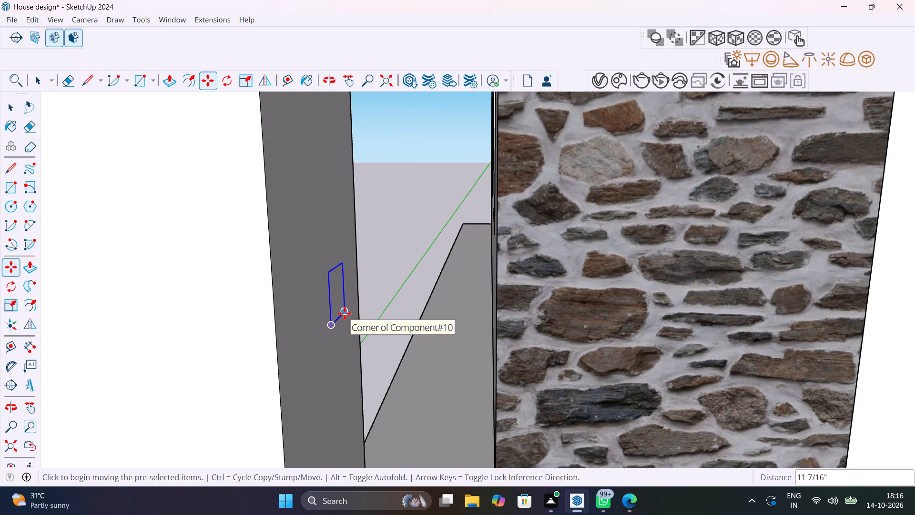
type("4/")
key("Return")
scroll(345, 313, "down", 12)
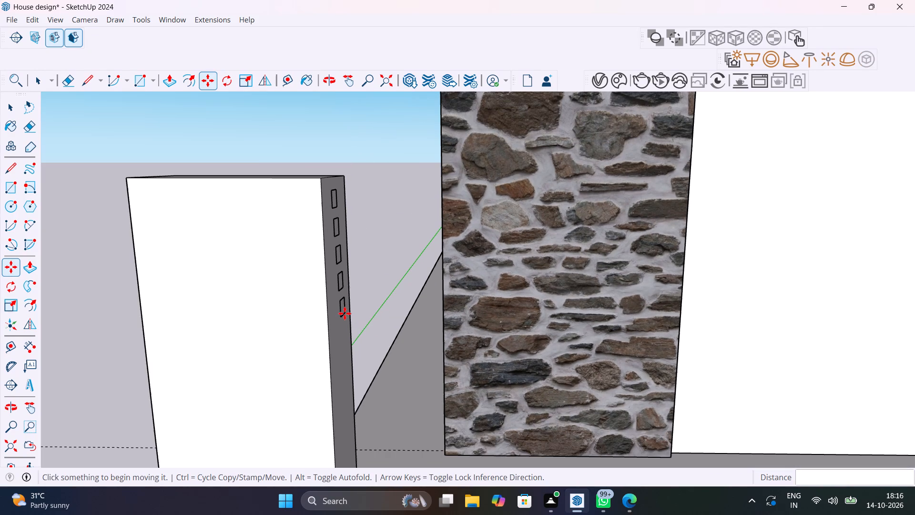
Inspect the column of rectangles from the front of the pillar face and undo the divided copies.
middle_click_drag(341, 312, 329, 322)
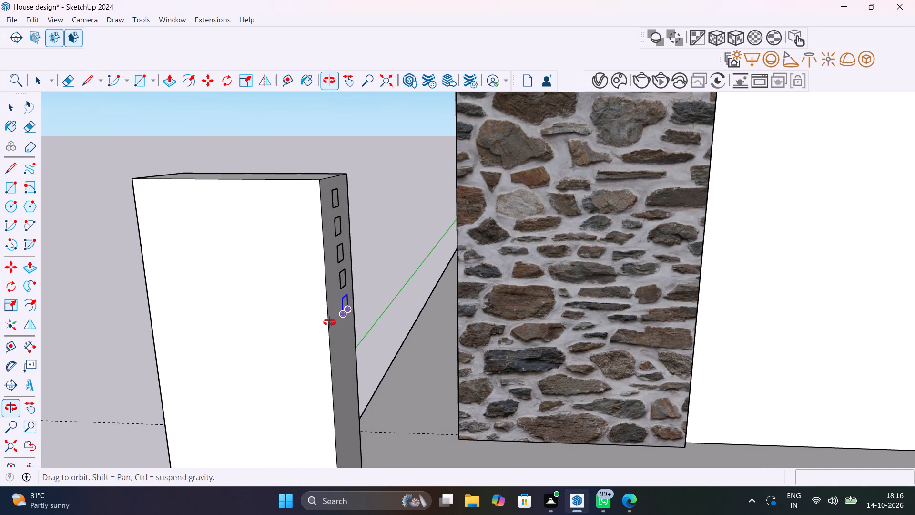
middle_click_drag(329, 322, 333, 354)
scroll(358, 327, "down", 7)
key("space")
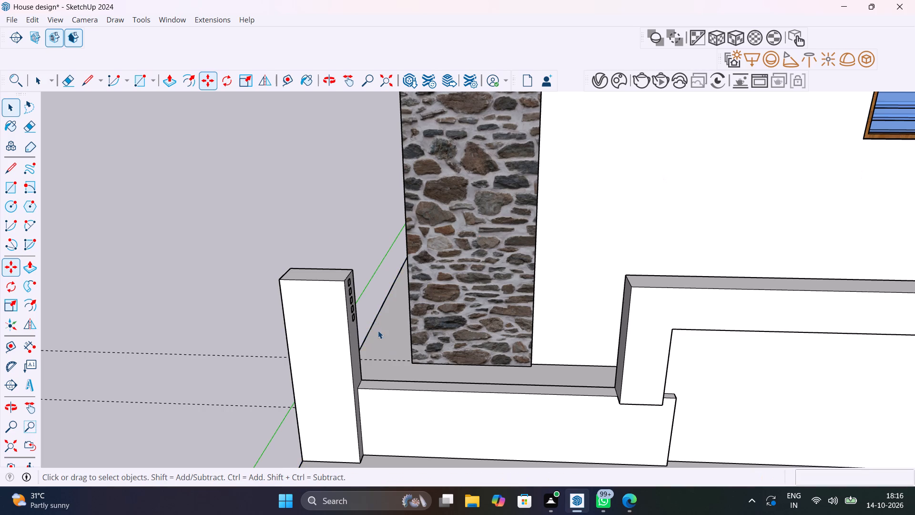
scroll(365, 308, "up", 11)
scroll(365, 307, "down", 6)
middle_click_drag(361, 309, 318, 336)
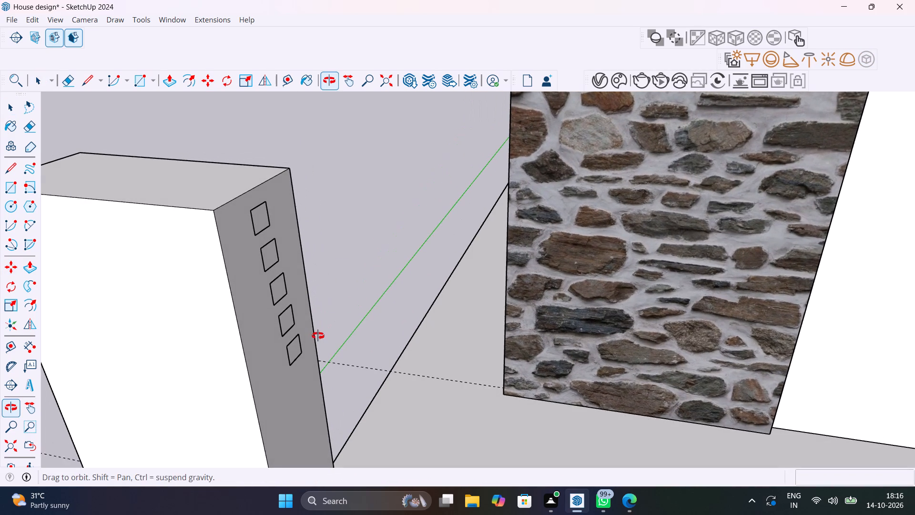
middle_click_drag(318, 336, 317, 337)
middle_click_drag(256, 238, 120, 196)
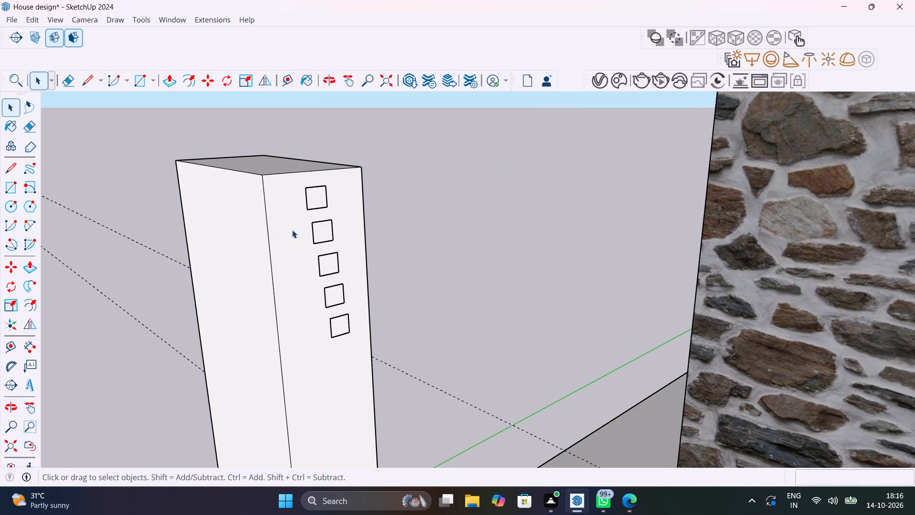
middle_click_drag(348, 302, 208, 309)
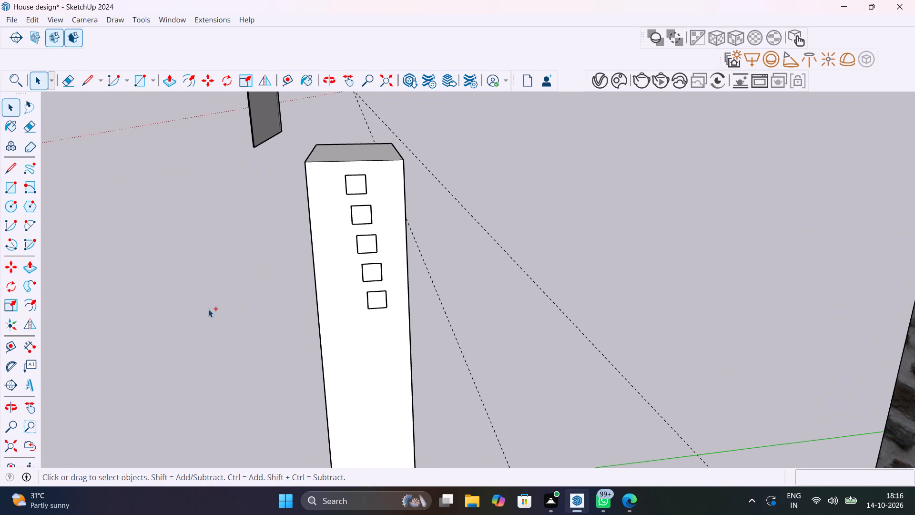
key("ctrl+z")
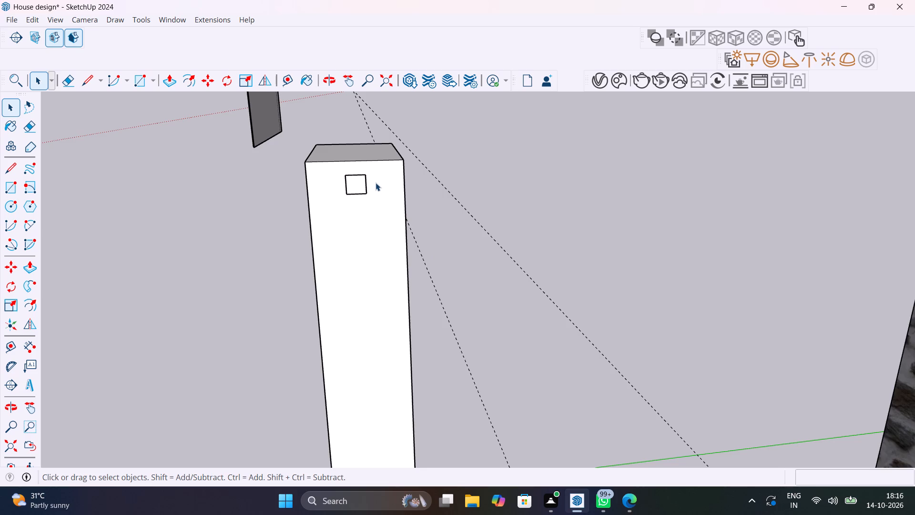
Copy the rectangle component vertically down the pillar face about 1' 5 1/8", trying five divisions before settling on four equal intervals.
scroll(376, 183, "up", 4)
left_click(347, 190)
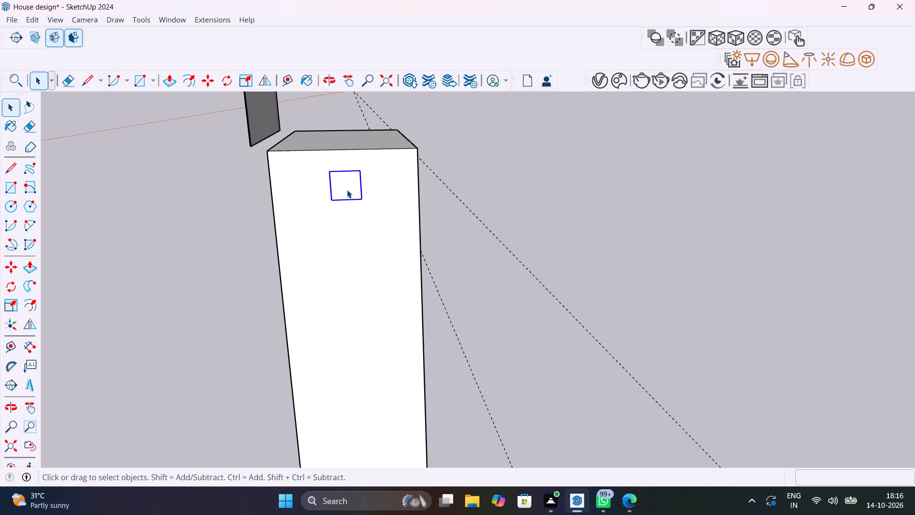
key("m")
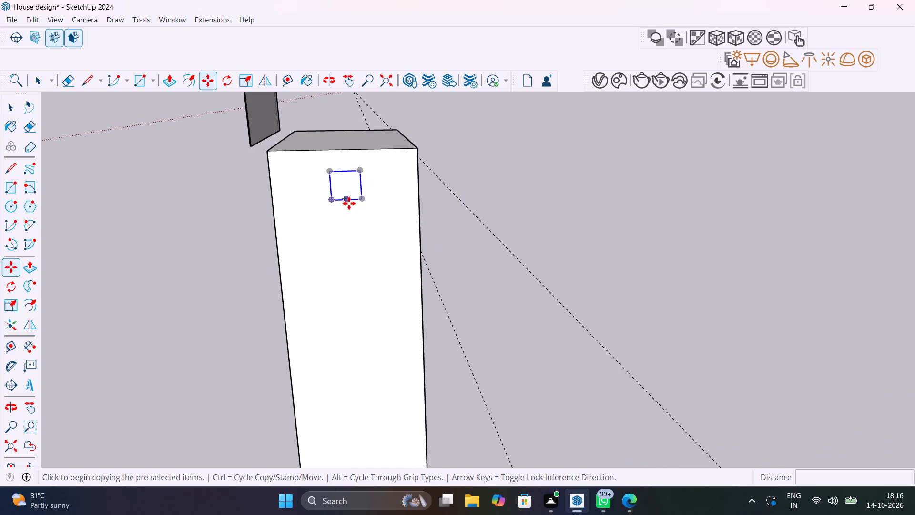
left_click(349, 203)
scroll(354, 260, "down", 6)
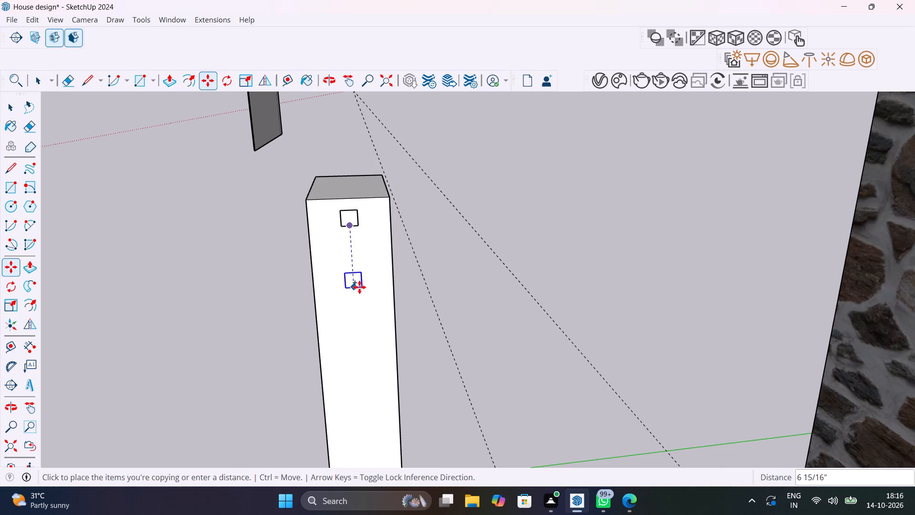
key("Up")
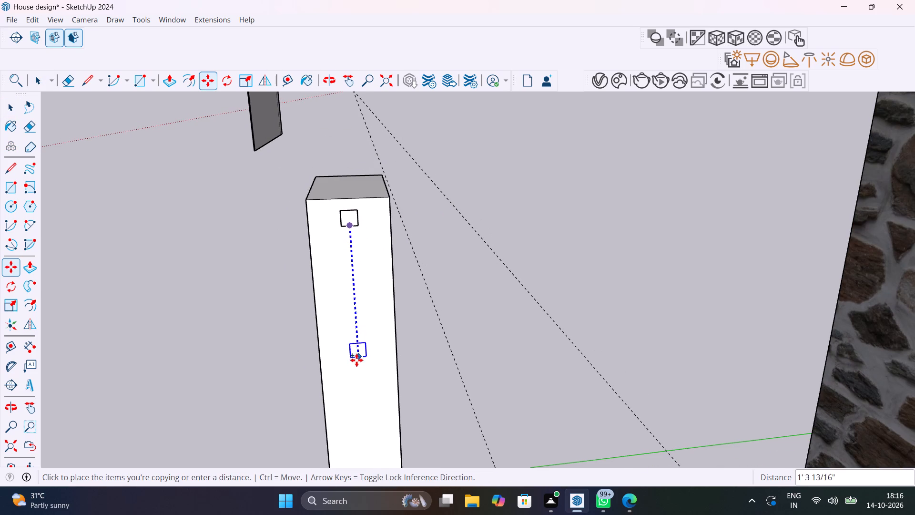
left_click(357, 369)
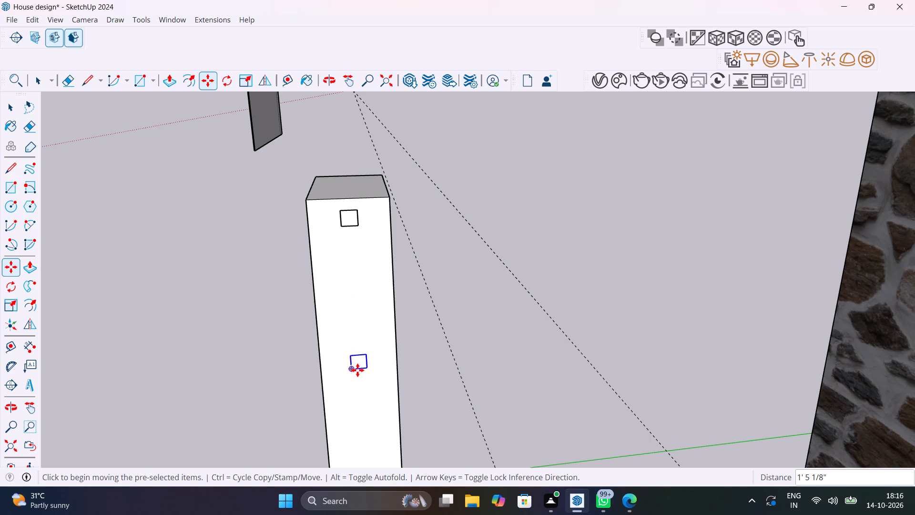
type("5/")
key("Return")
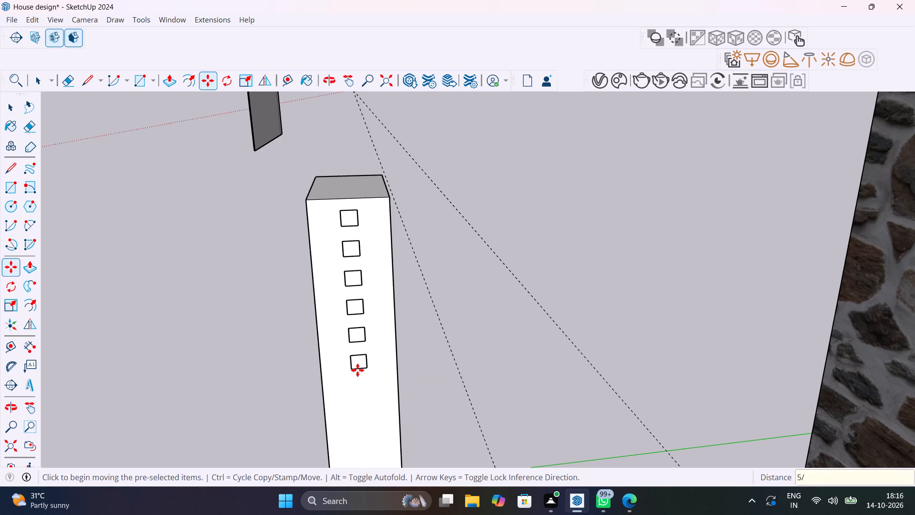
type("4/")
key("Return")
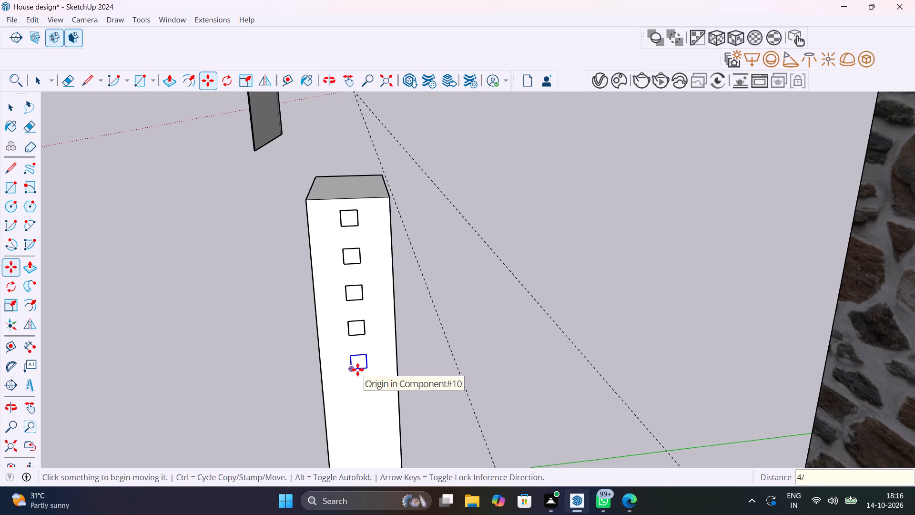
Inside the top rectangle component, push/pull its face about 6' 4 13/16" to the facing wall end, then leave component editing.
key("space")
double_click(351, 216)
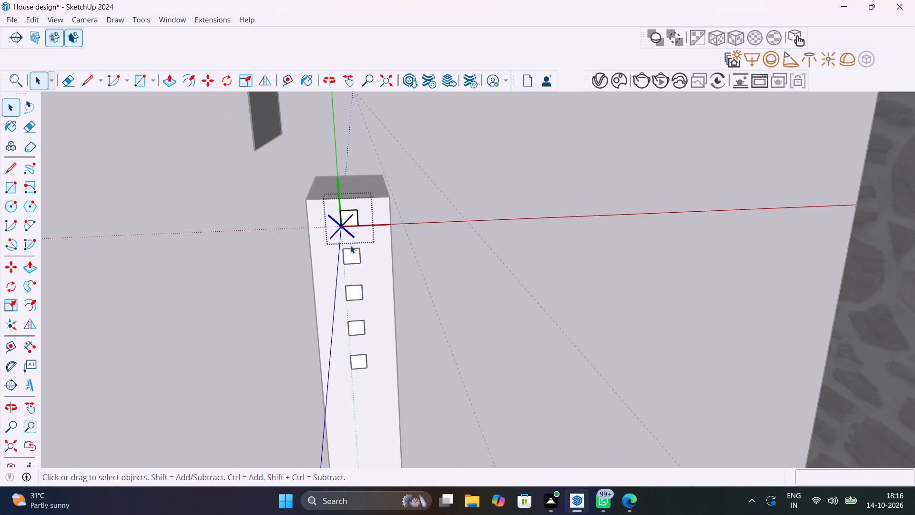
scroll(350, 245, "down", 1)
middle_click_drag(350, 245, 557, 282)
key("p")
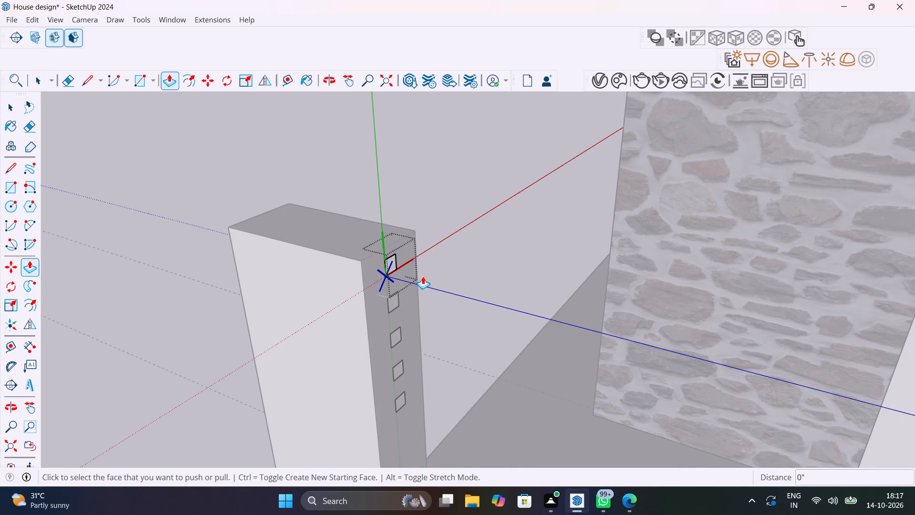
left_click(401, 260)
scroll(381, 266, "up", 8)
left_click(410, 260)
scroll(509, 290, "down", 20)
scroll(509, 290, "down", 9)
middle_click_drag(520, 297, 643, 311)
scroll(644, 312, "down", 5)
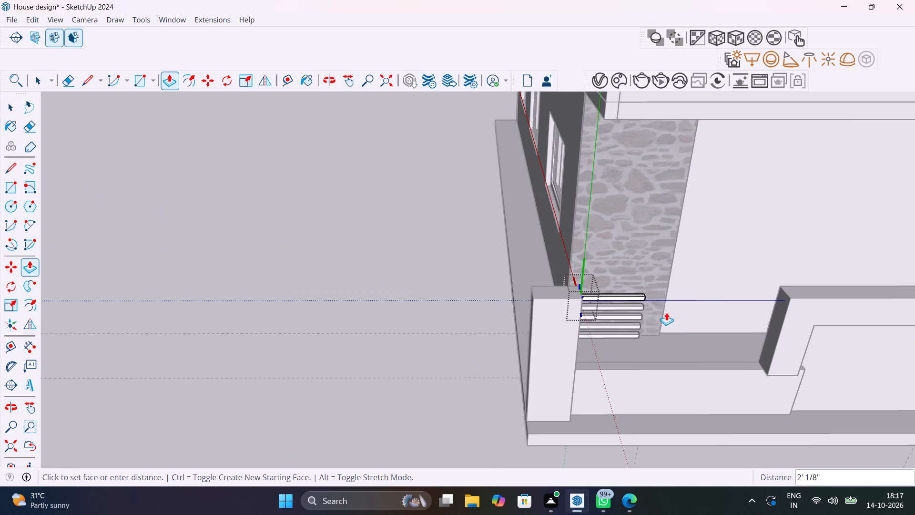
left_click(777, 309)
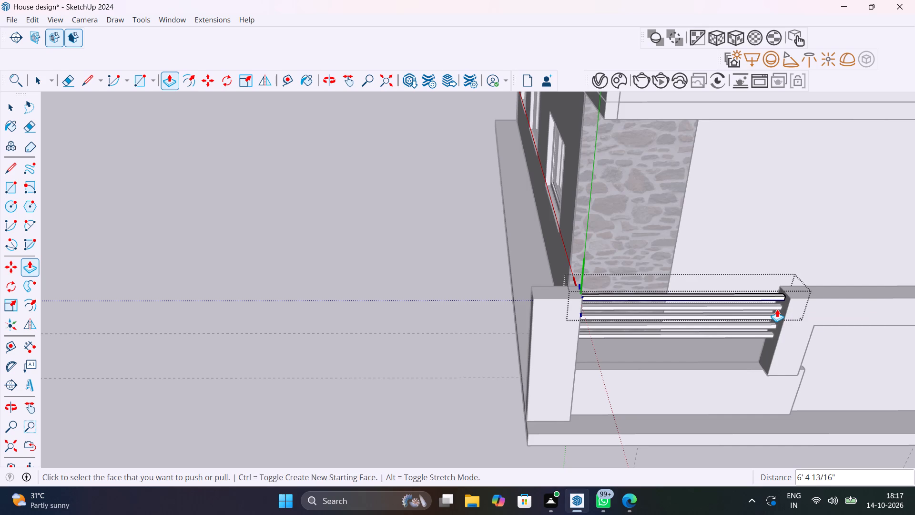
key("space")
left_click(435, 274)
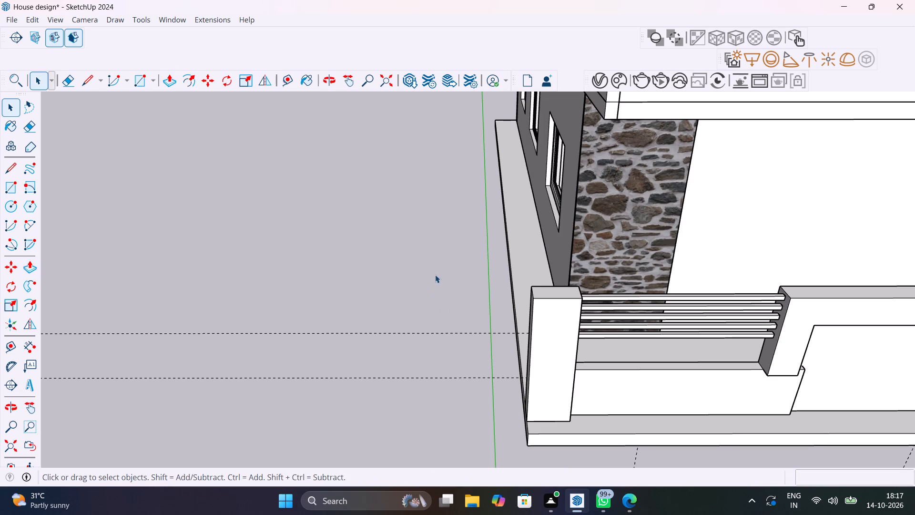
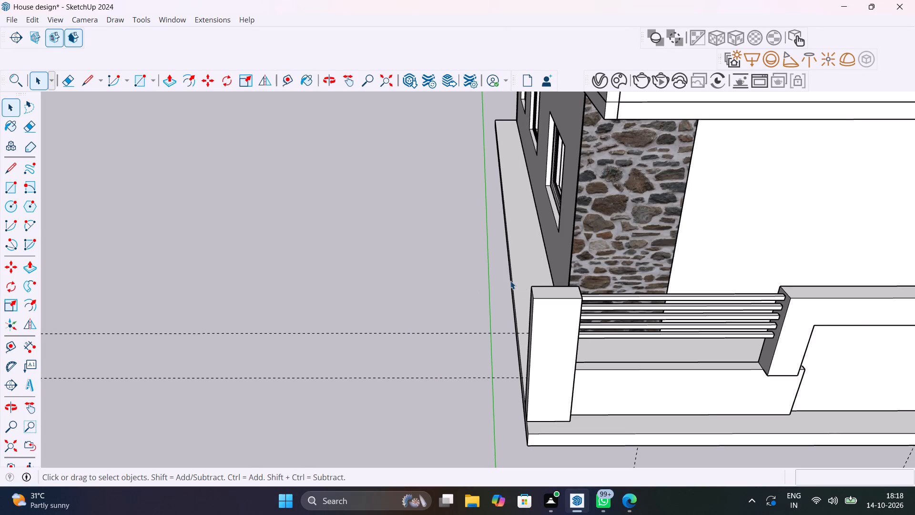
Examine the horizontal rails and the low wall between the end pillar and the facing wall end from several angles.
scroll(521, 262, "down", 4)
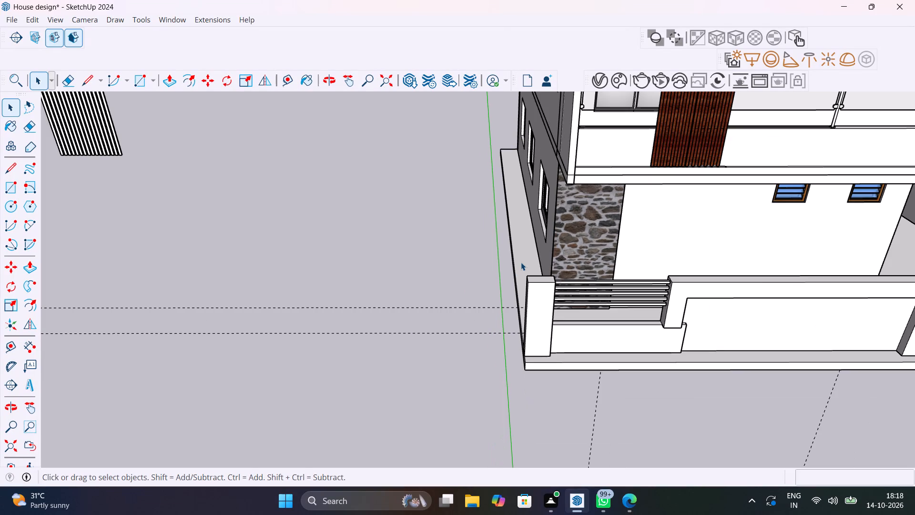
middle_click_drag(552, 263, 431, 253)
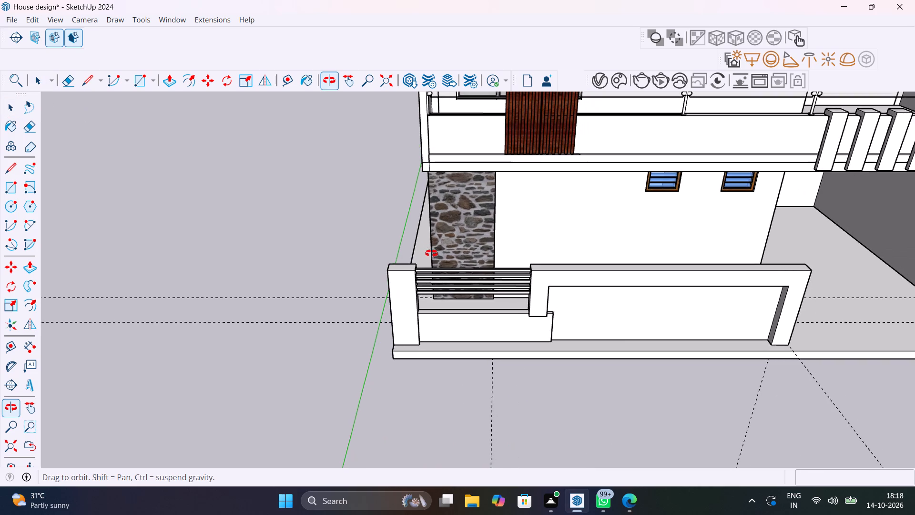
middle_click_drag(431, 253, 414, 202)
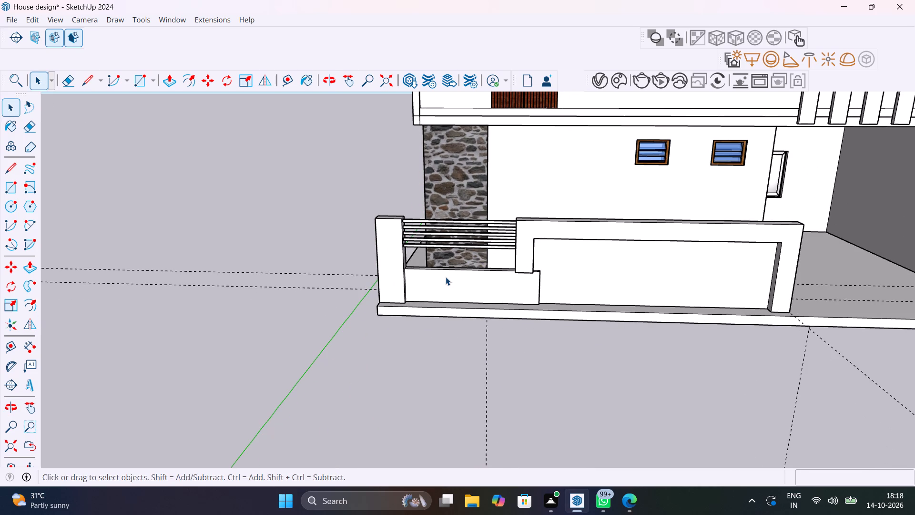
scroll(473, 274, "up", 5)
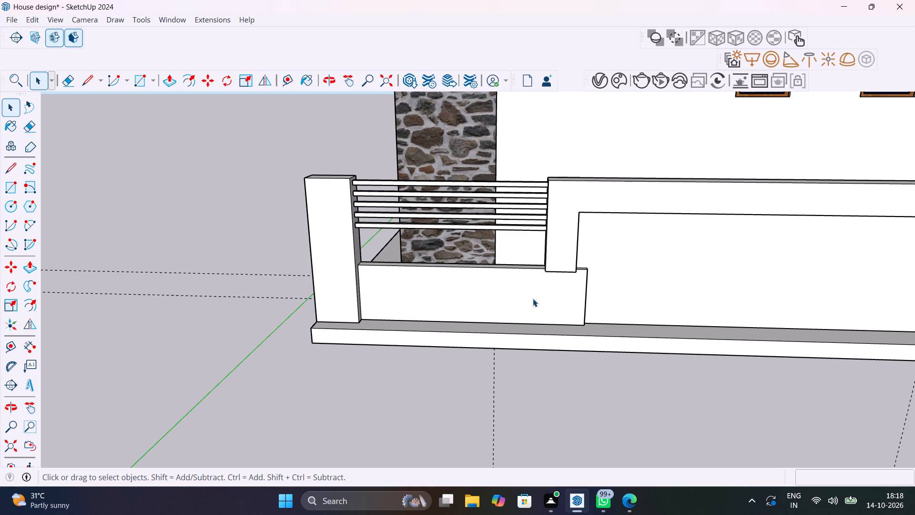
scroll(521, 312, "down", 5)
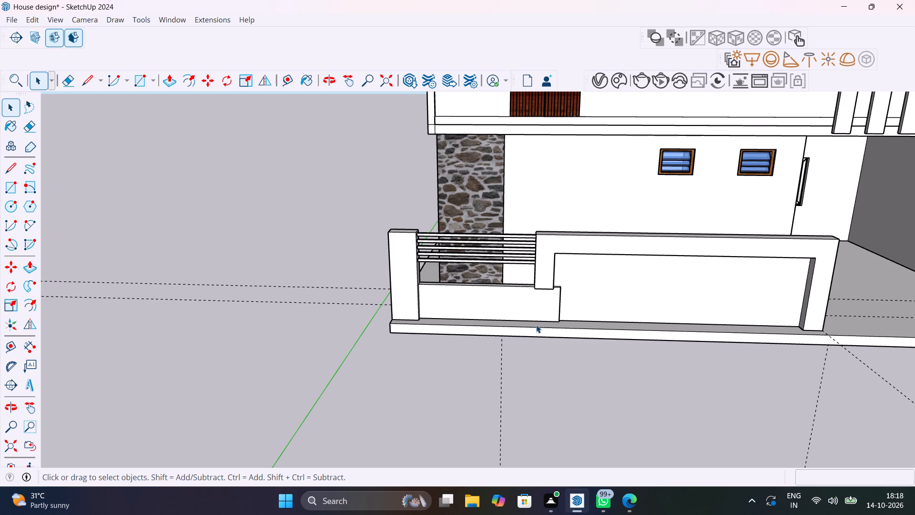
scroll(518, 291, "up", 8)
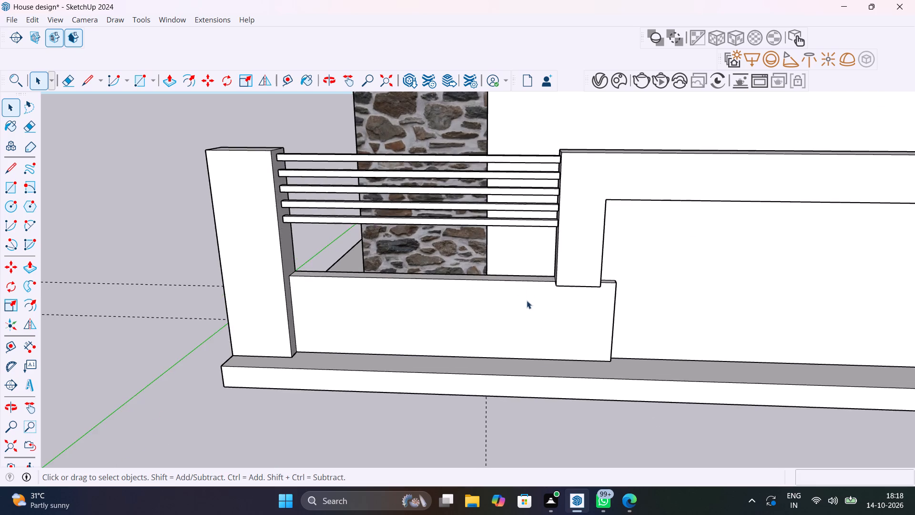
middle_click_drag(526, 300, 484, 355)
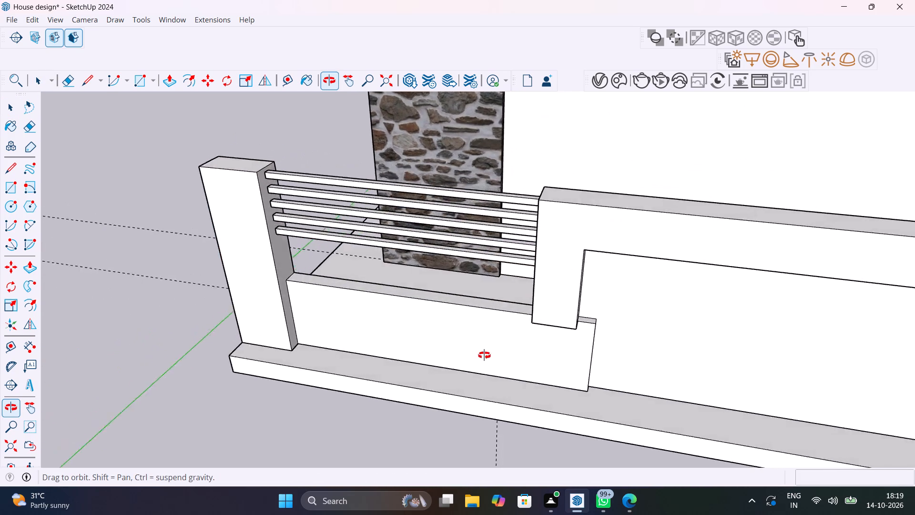
middle_click_drag(484, 355, 453, 323)
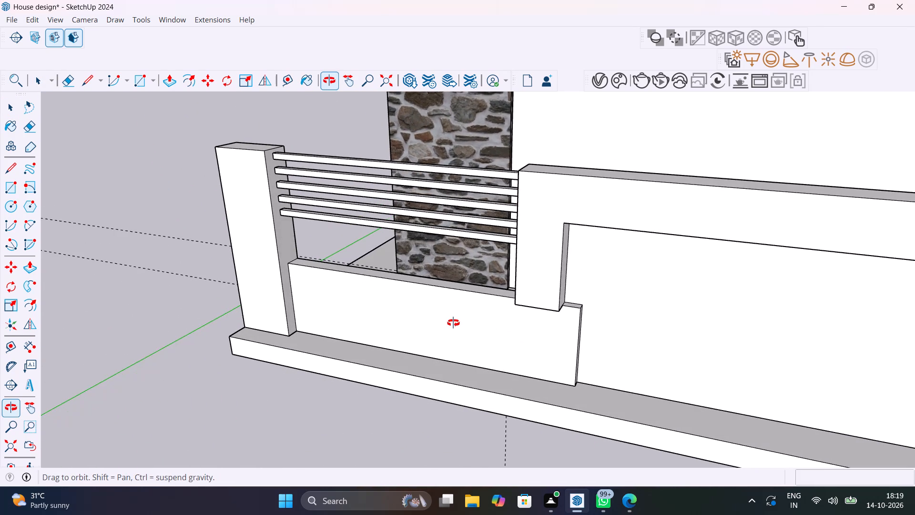
middle_click_drag(453, 323, 642, 376)
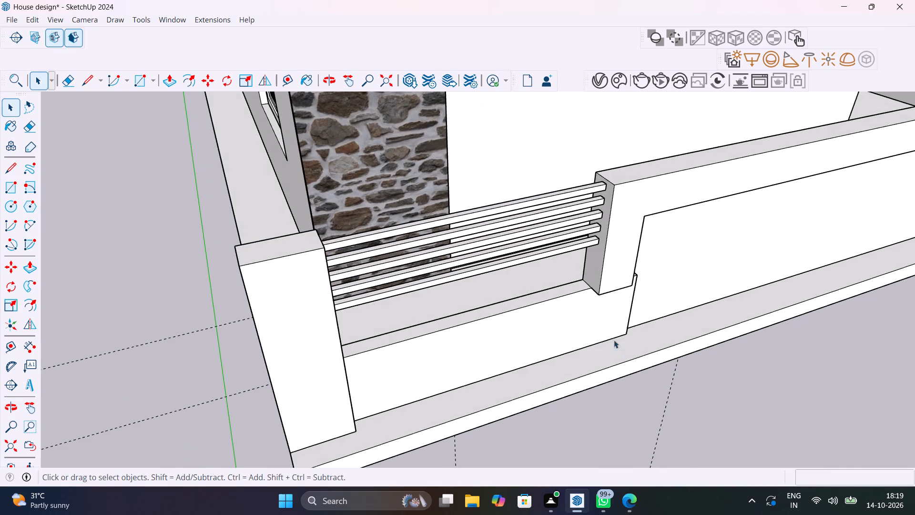
Push/pull the low wall's top face between the pillar and the facing wall end up to just below the lowest rail.
left_click(581, 285)
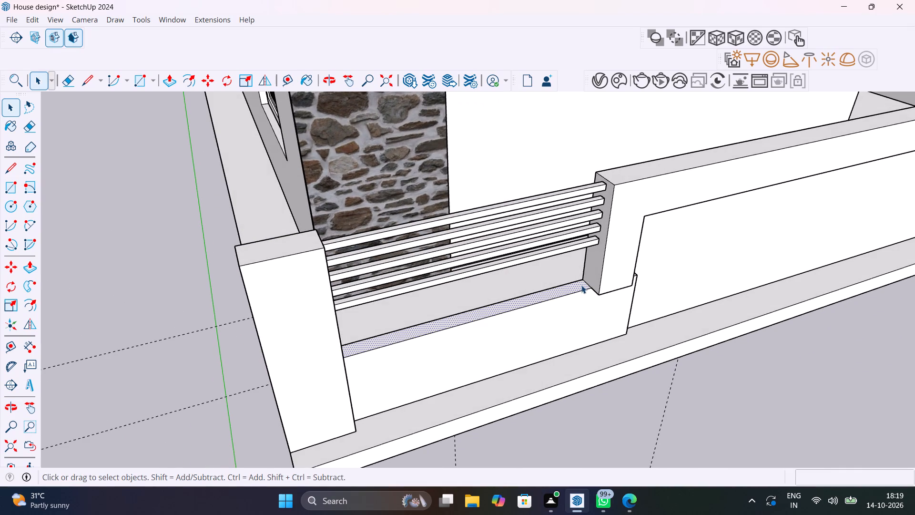
key("p")
left_click(581, 285)
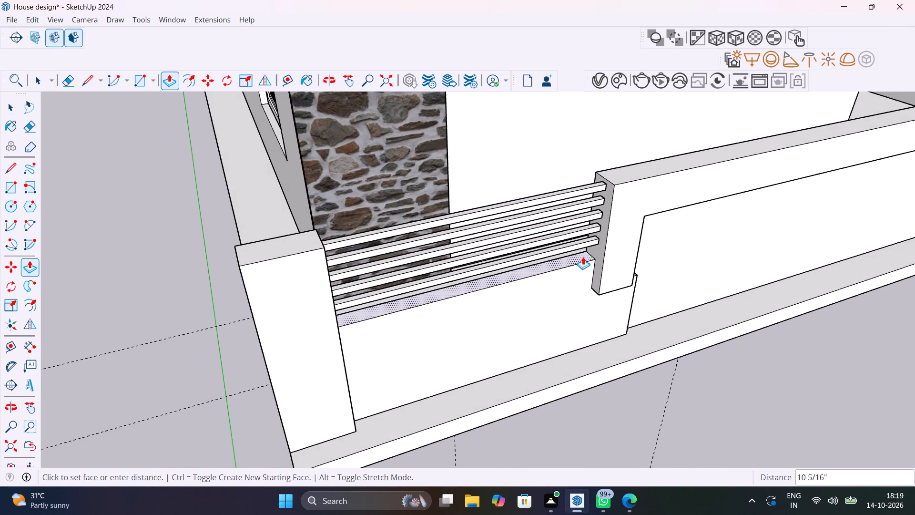
middle_click_drag(583, 256, 437, 201)
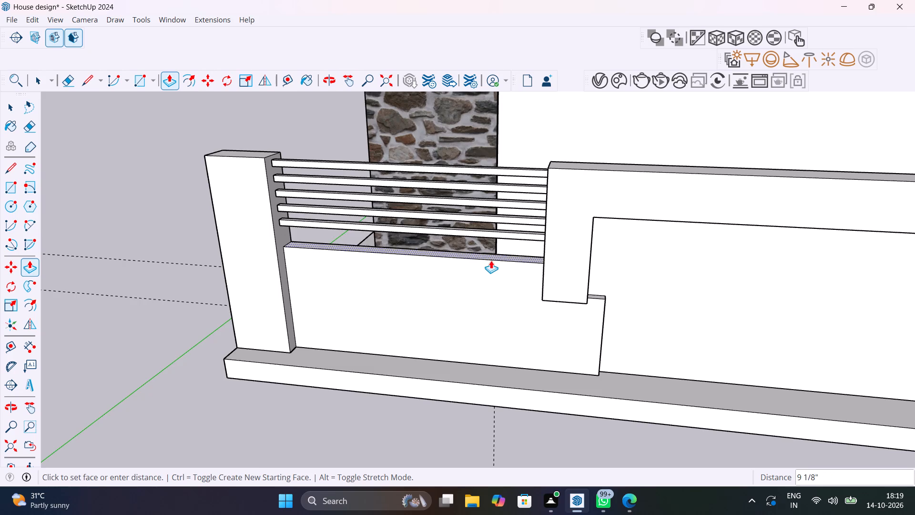
scroll(491, 260, "up", 4)
middle_click_drag(491, 259, 579, 259)
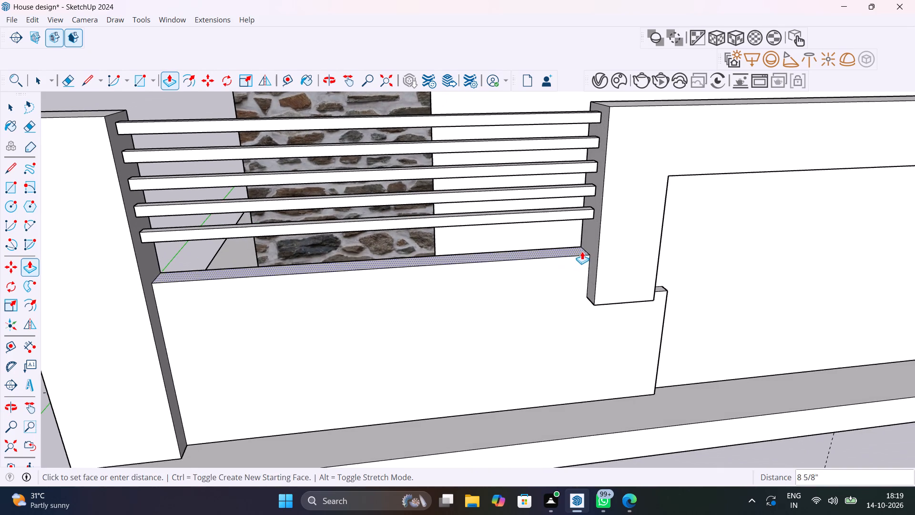
left_click(585, 237)
Push/pull the low wall's short top face beyond the overlapping wall end up 11 1/2", level with the raised section.
middle_click_drag(578, 277, 385, 261)
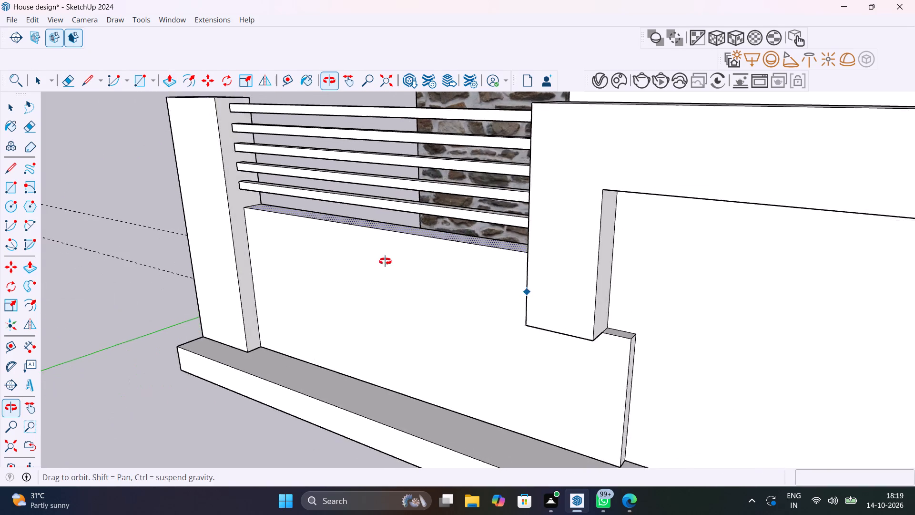
middle_click_drag(385, 261, 375, 263)
scroll(604, 334, "up", 2)
key("space")
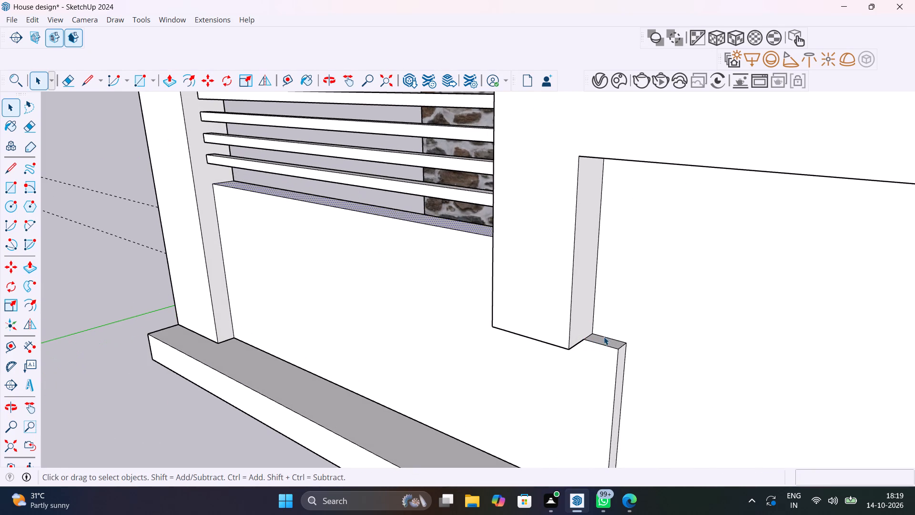
left_click(605, 342)
key("p")
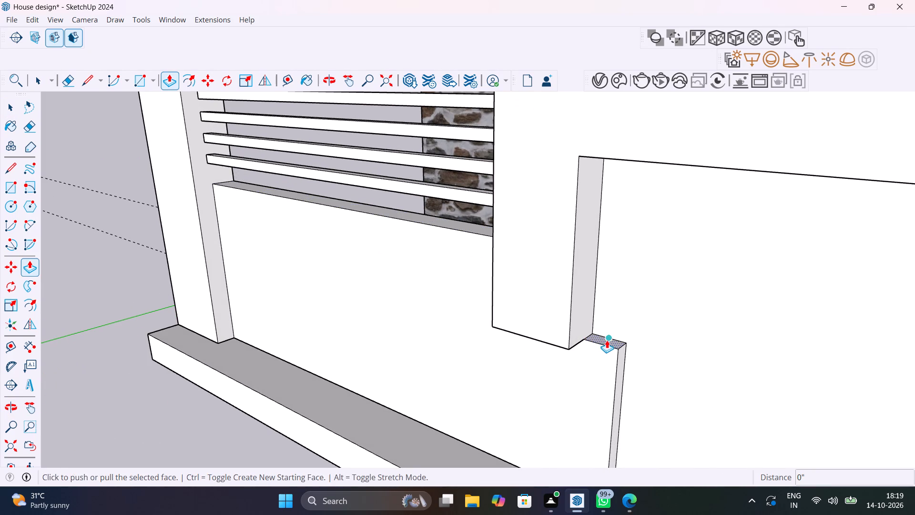
left_click(607, 340)
middle_click_drag(615, 278, 751, 288)
left_click(524, 233)
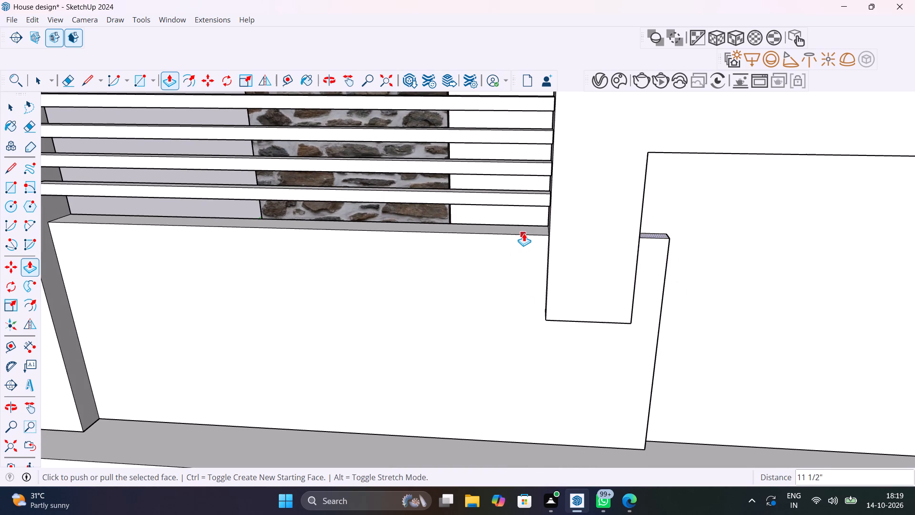
scroll(524, 232, "down", 10)
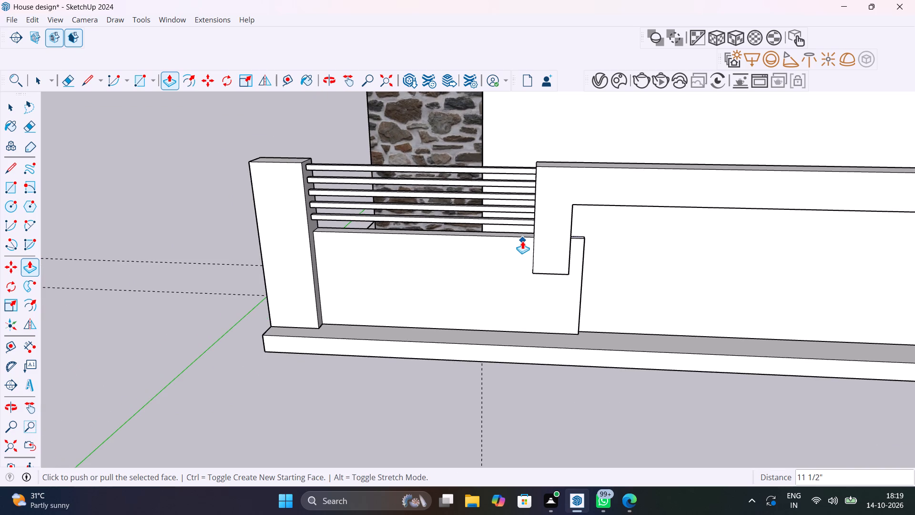
key("space")
left_click(133, 199)
Draw a rectangle about 3' 10 3/8" by 11 3/16" on the base ledge, in front of the low wall's free end.
middle_click_drag(418, 318, 427, 318)
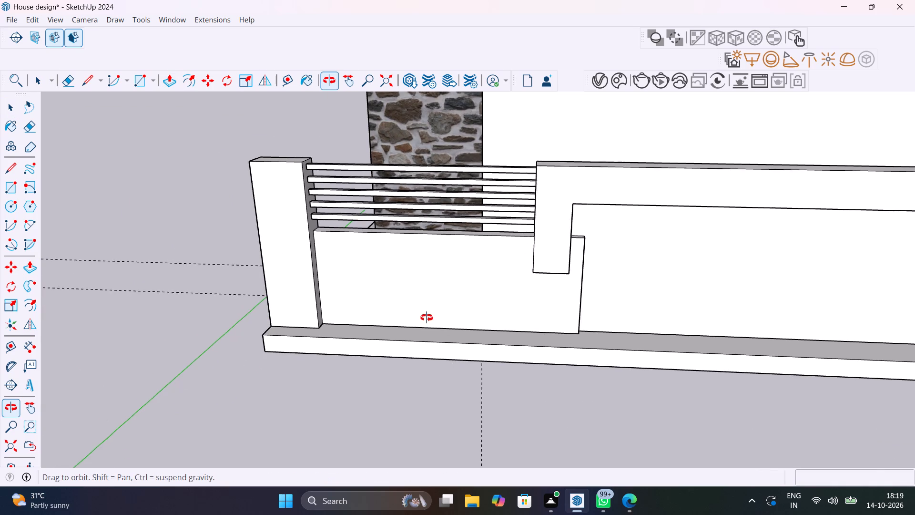
middle_click_drag(427, 318, 539, 318)
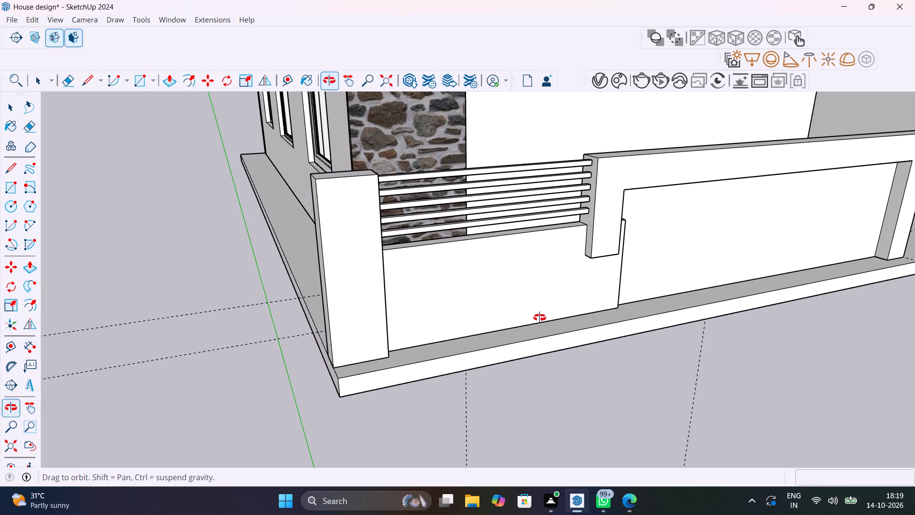
middle_click_drag(539, 318, 566, 365)
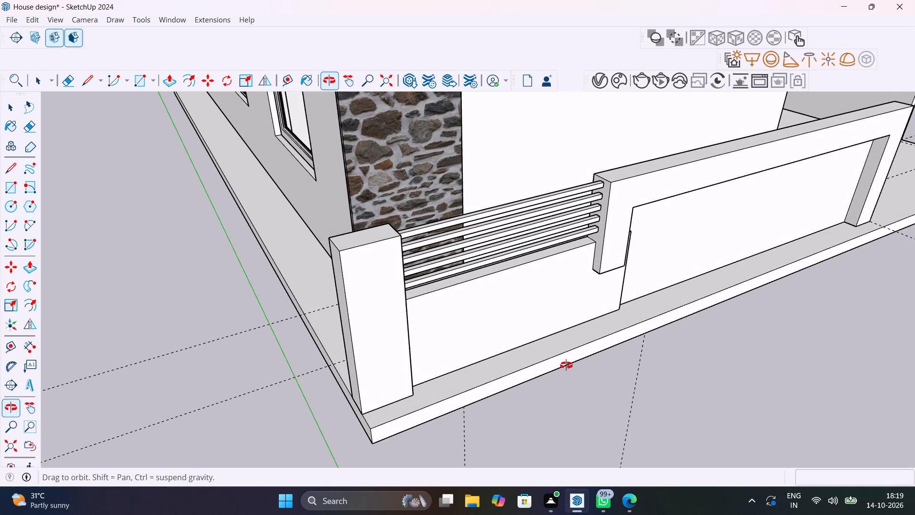
middle_click_drag(566, 365, 456, 328)
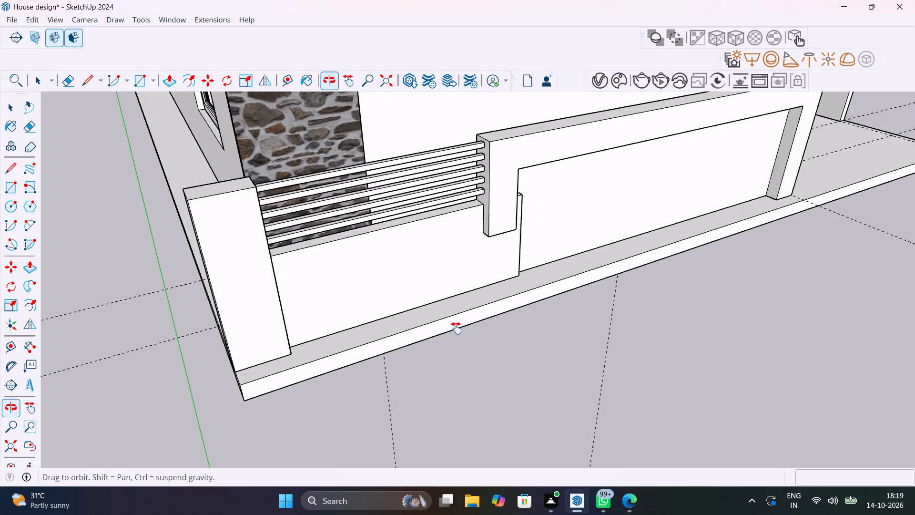
middle_click_drag(456, 328, 432, 357)
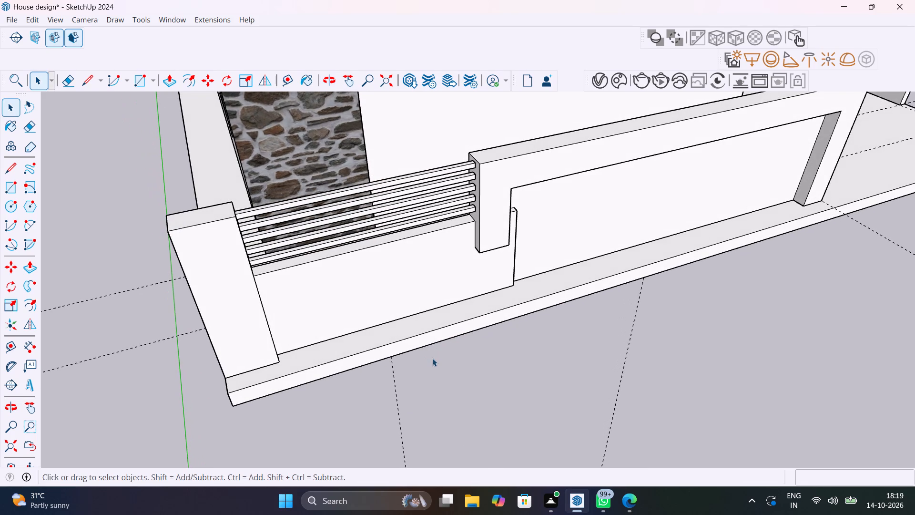
key("r")
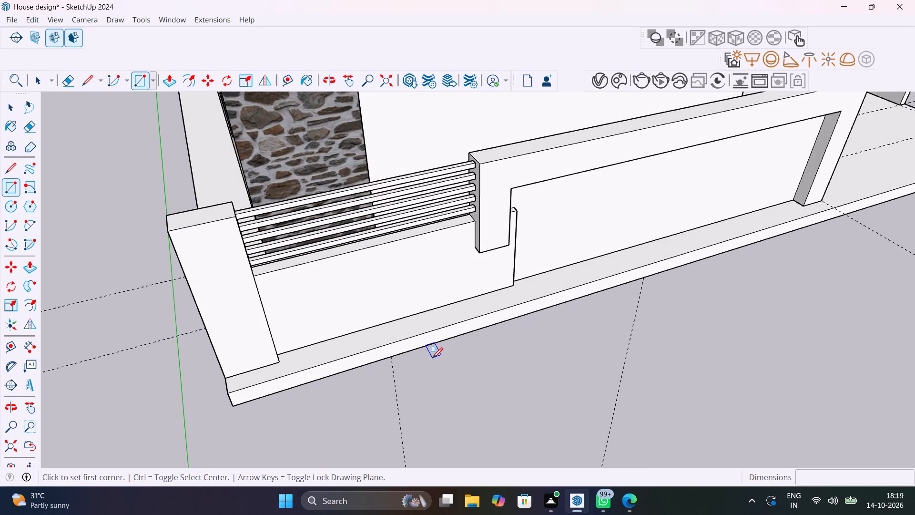
left_click(426, 311)
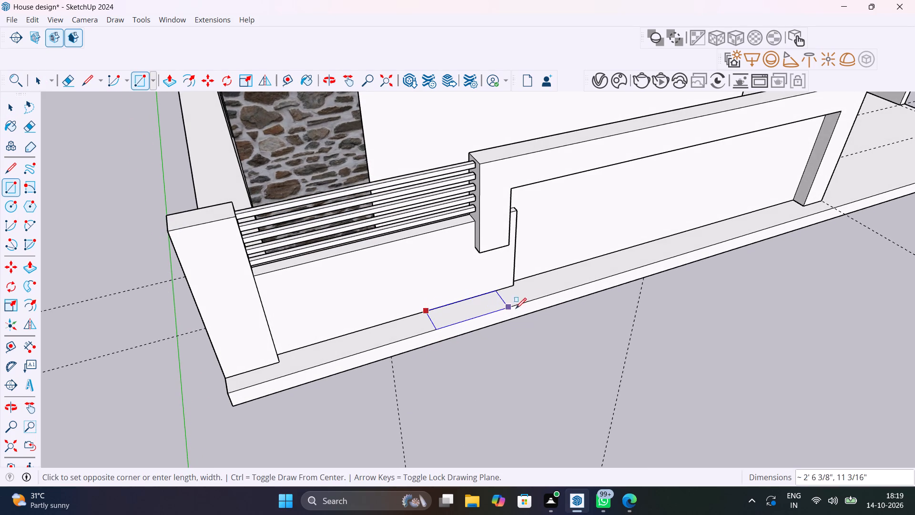
left_click(546, 295)
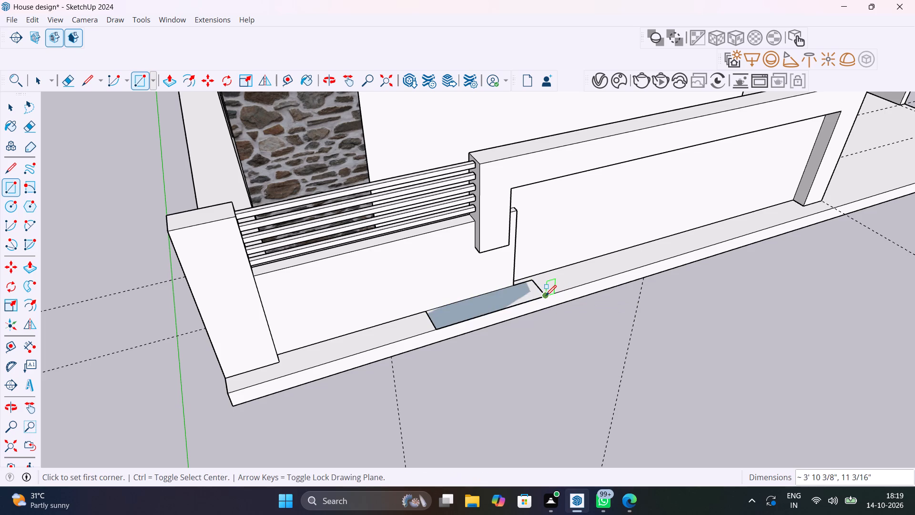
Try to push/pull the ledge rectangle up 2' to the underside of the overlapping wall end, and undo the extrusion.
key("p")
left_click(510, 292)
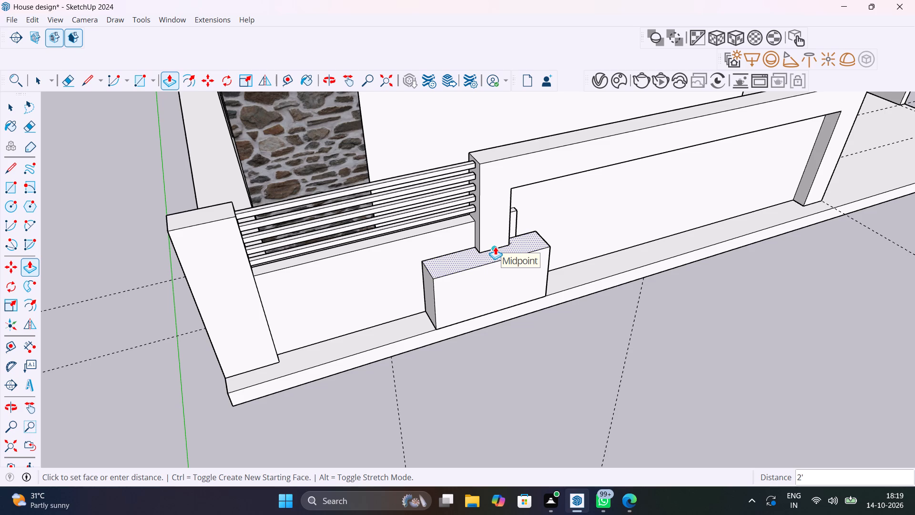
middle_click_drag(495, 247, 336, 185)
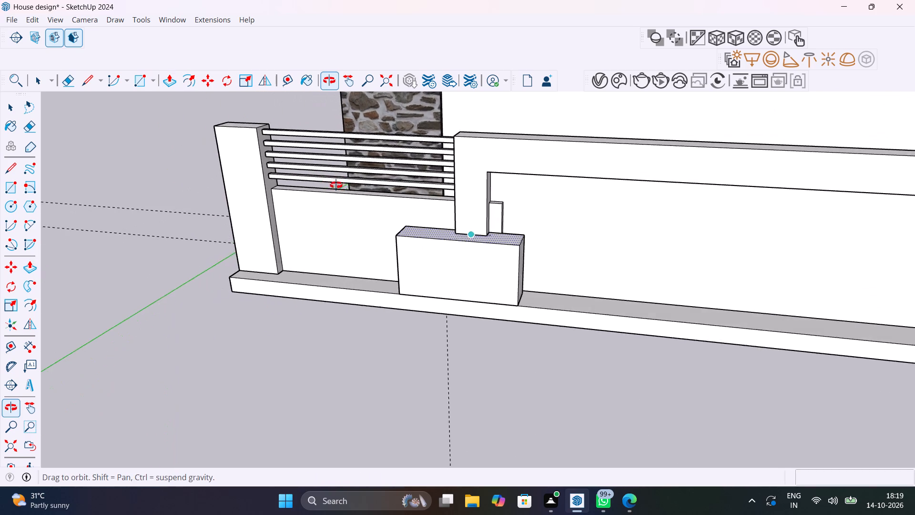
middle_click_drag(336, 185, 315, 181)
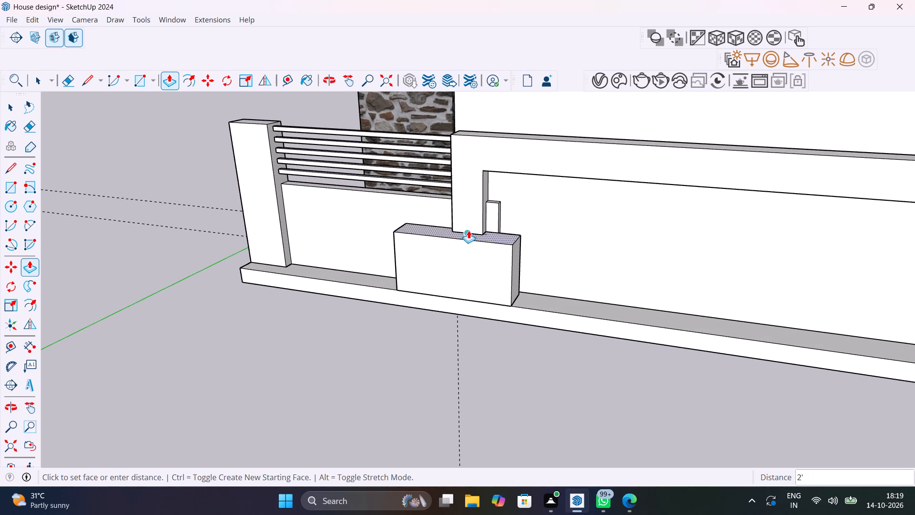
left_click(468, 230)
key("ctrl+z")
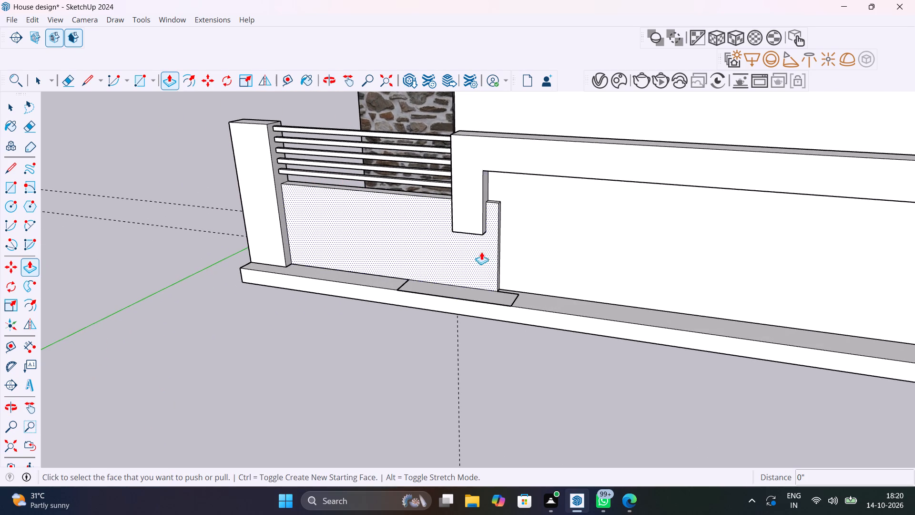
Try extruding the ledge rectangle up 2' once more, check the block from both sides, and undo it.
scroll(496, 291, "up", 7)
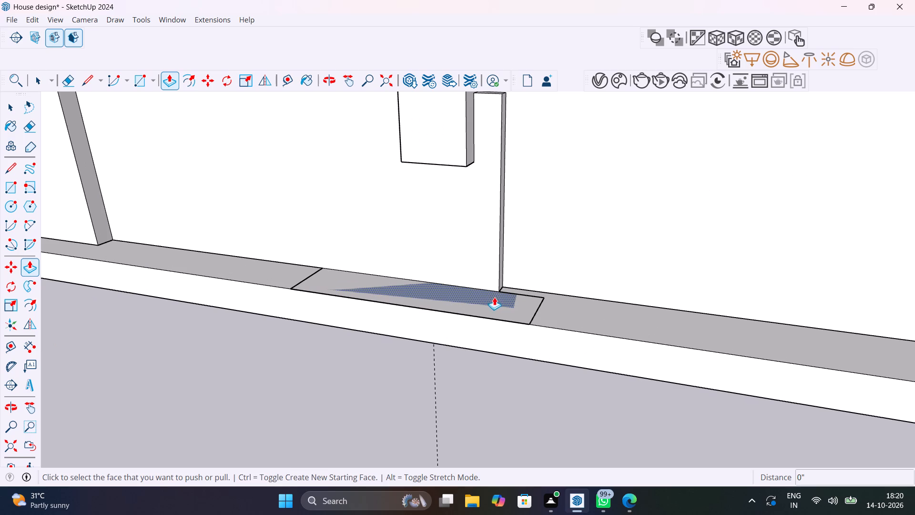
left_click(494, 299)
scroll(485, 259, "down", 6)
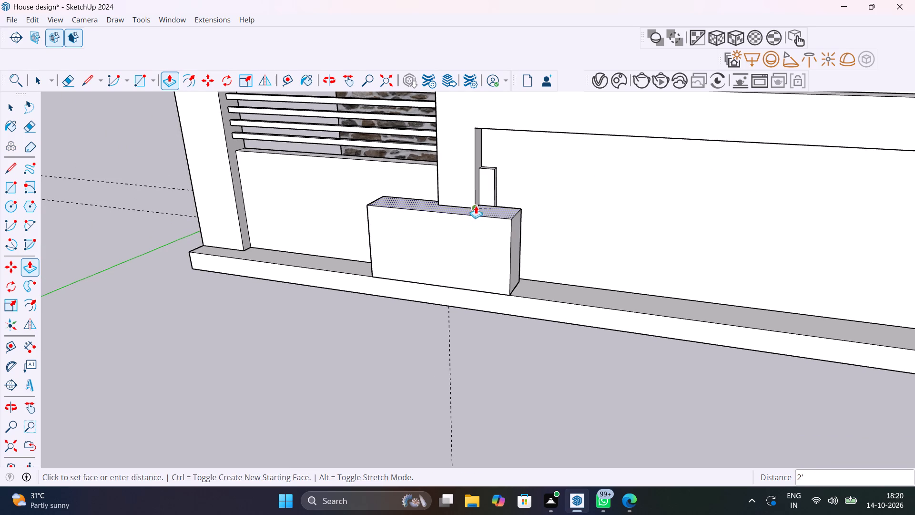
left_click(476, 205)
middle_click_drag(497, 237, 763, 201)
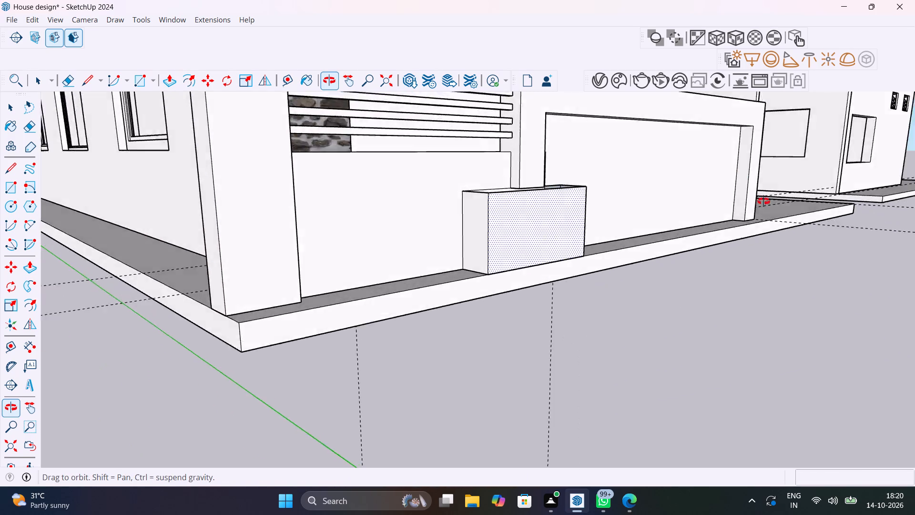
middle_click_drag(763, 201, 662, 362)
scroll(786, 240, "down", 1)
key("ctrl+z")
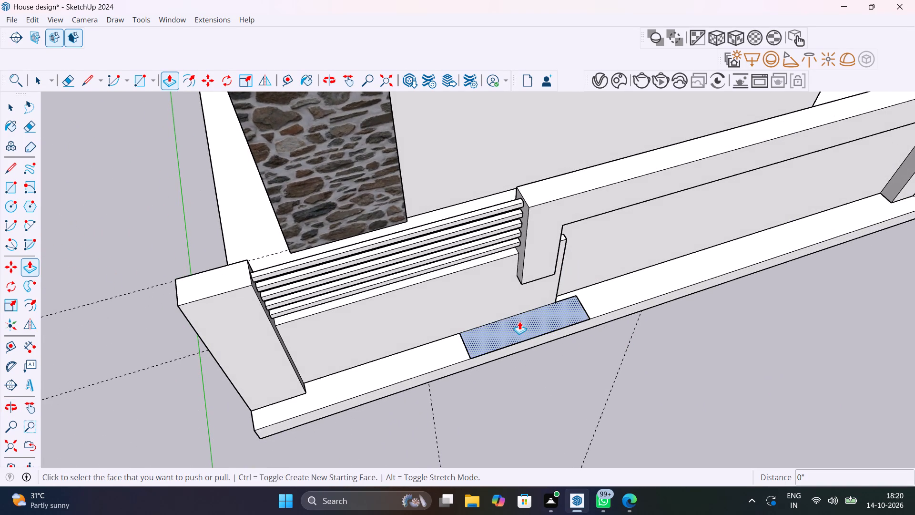
Push/pull the rectangle on the base ledge up 2' 3 5/8" into a block in front of the low wall.
left_click(519, 321)
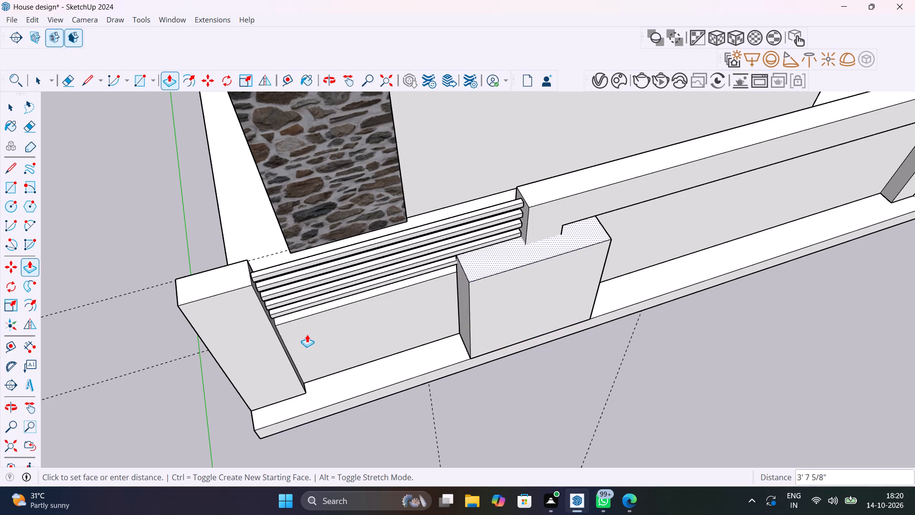
left_click(315, 370)
Lower the ledge block's top face by 2 15/16" toward the underside of the overlapping wall end.
middle_click_drag(439, 357, 305, 232)
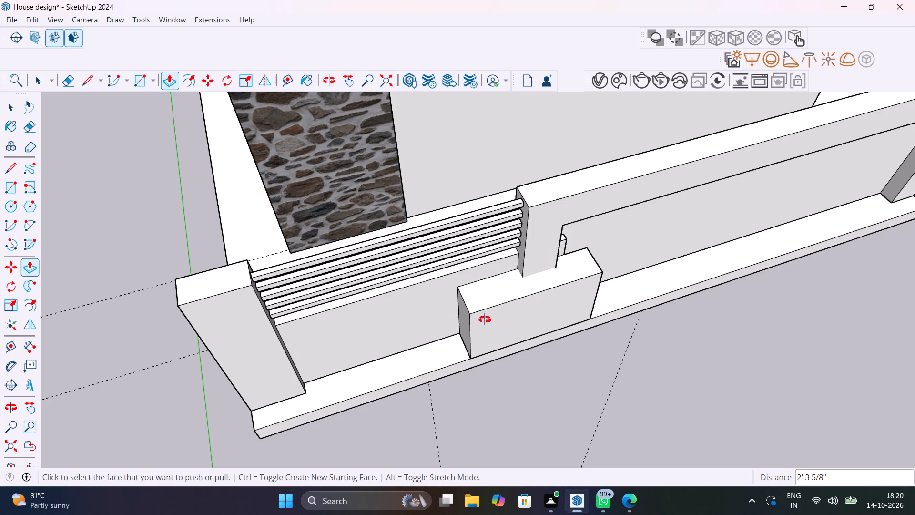
middle_click_drag(485, 319, 358, 255)
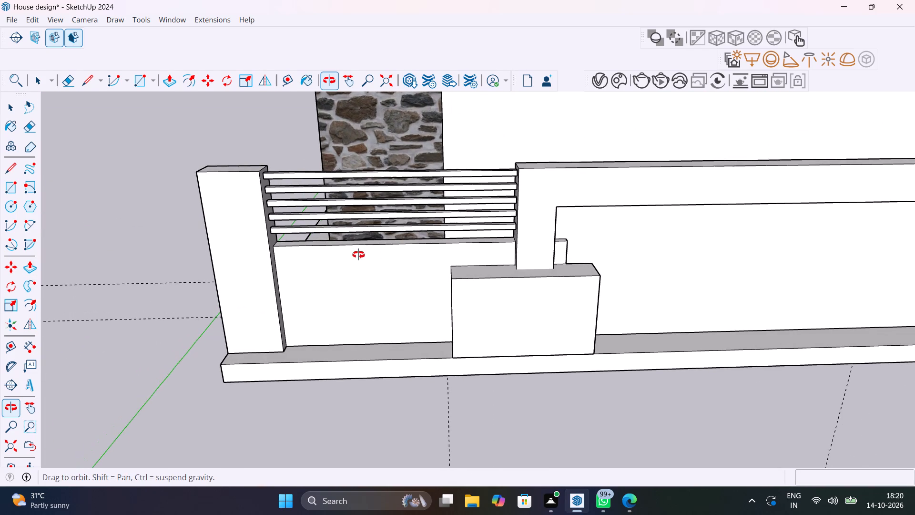
middle_click_drag(358, 255, 388, 259)
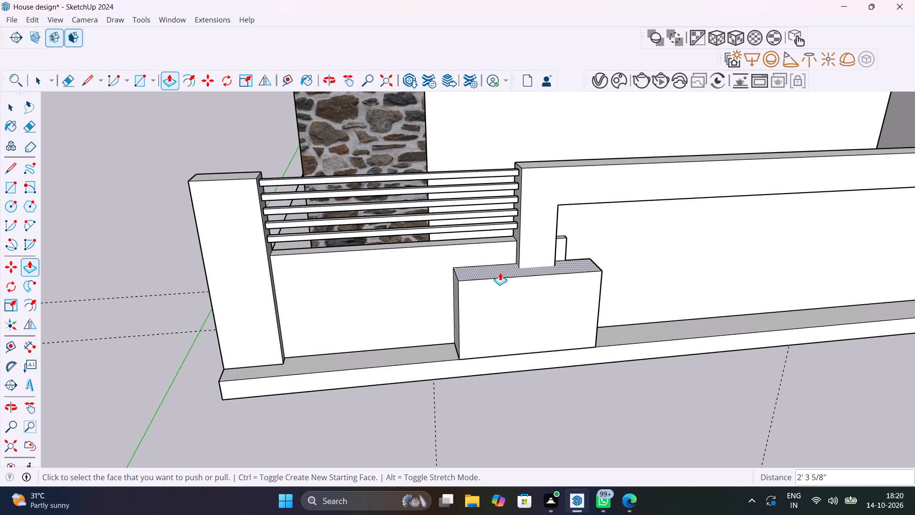
left_click(500, 271)
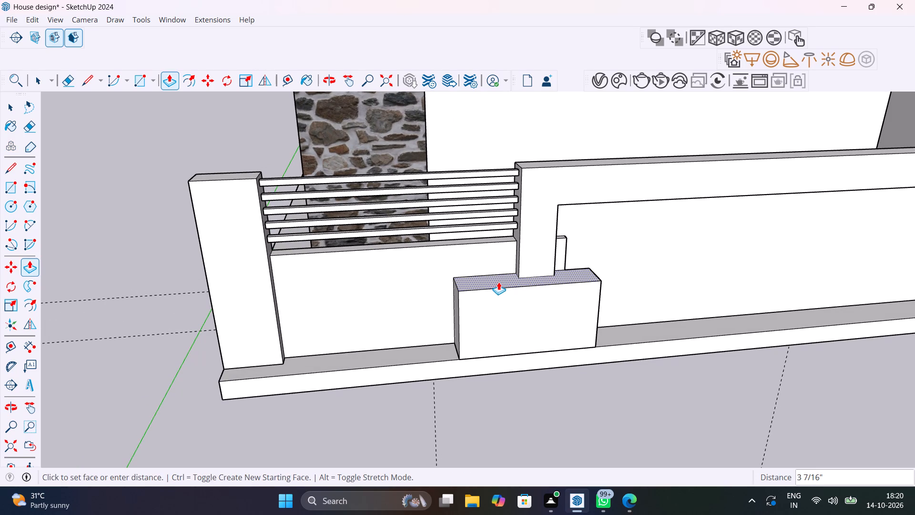
left_click(499, 280)
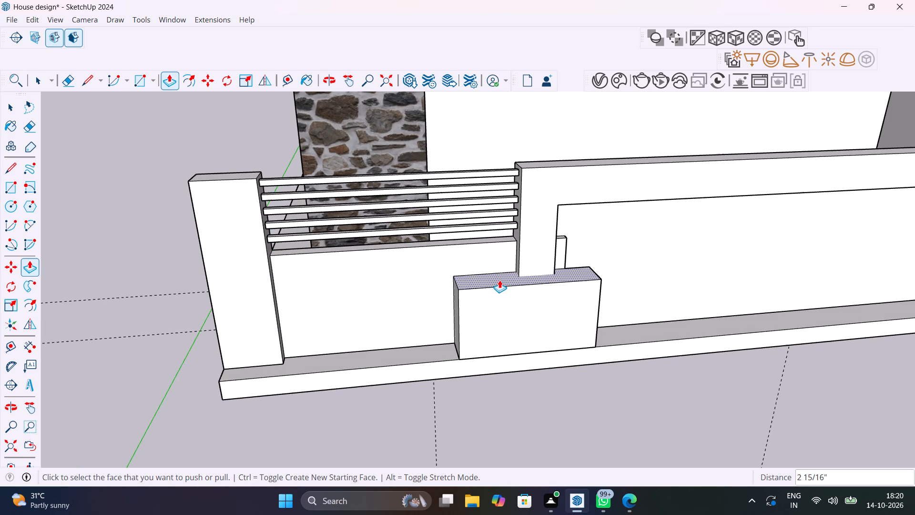
key("space")
left_click(156, 255)
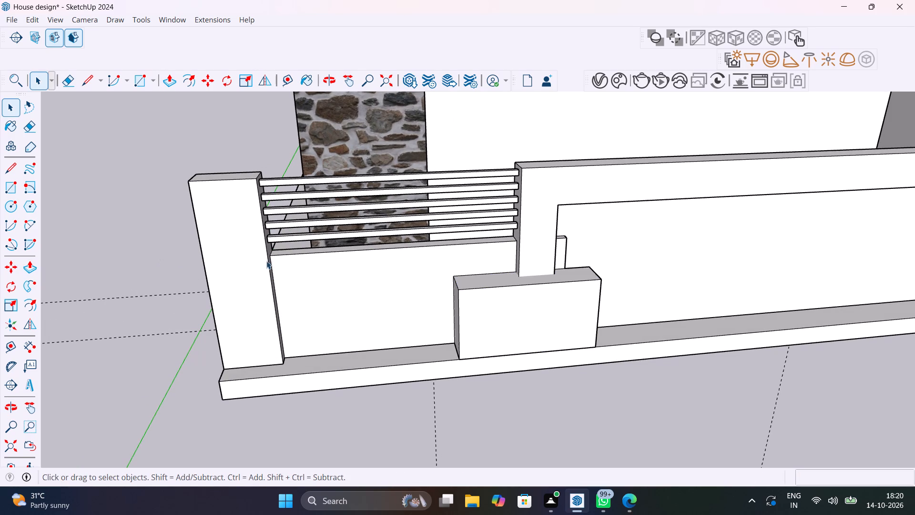
Push/pull the low wall's narrow free end face outward about 3", behind the ledge block.
middle_click_drag(368, 277, 330, 253)
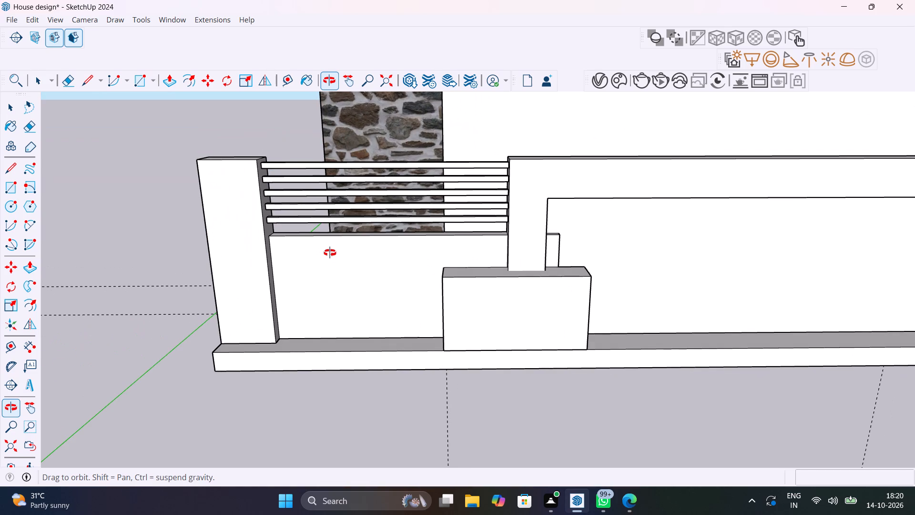
middle_click_drag(330, 253, 59, 242)
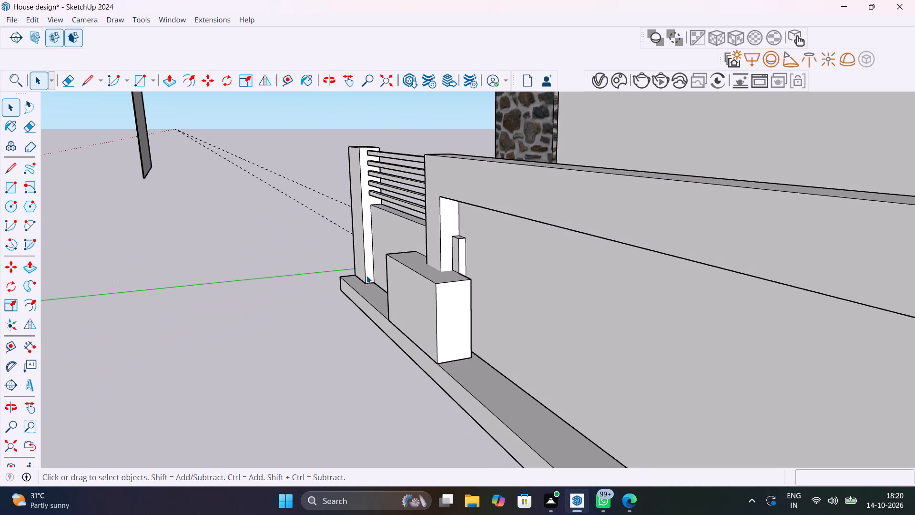
scroll(448, 254, "up", 8)
left_click(477, 257)
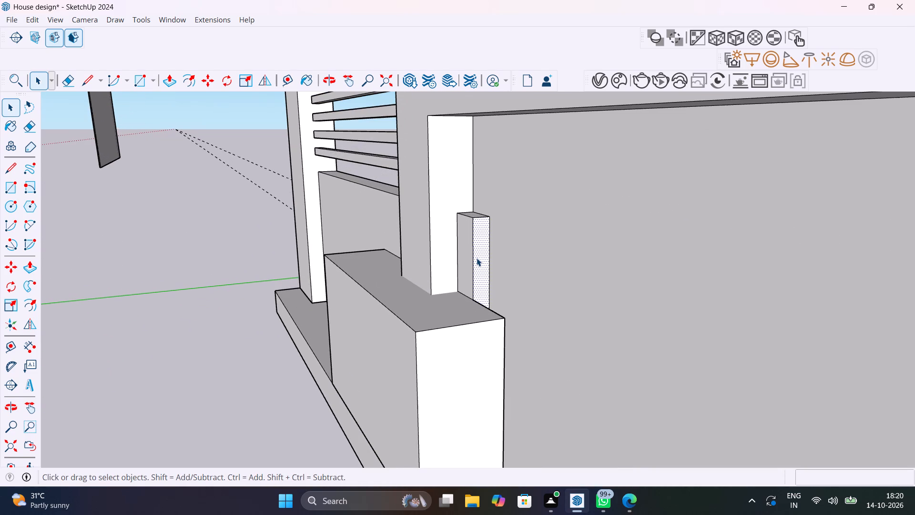
key("p")
left_click(477, 258)
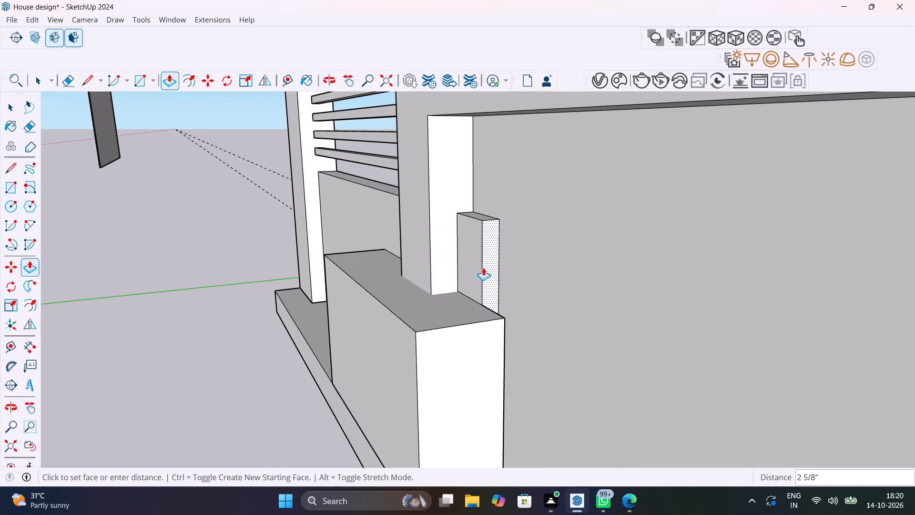
left_click(485, 269)
key("space")
left_click(264, 264)
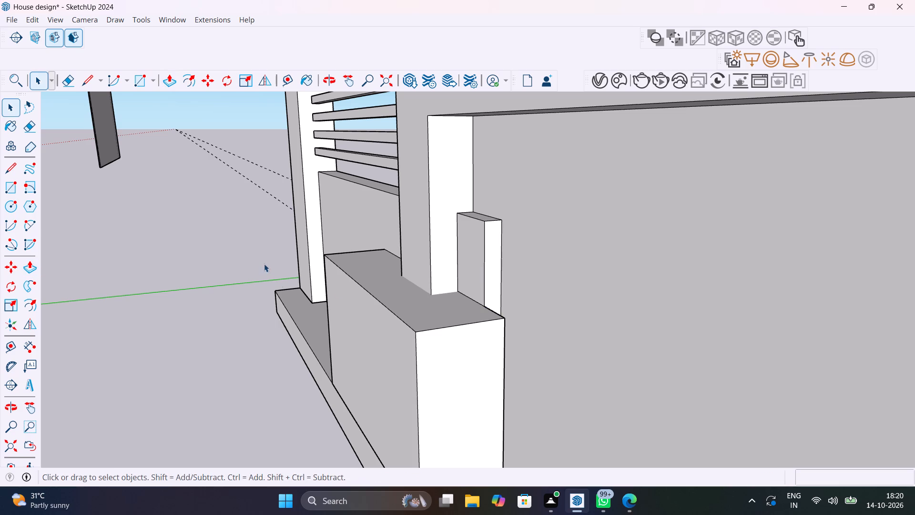
Examine the boundary wall, rails and ledge block up close and against the whole front of the house.
middle_click_drag(264, 263, 535, 293)
scroll(535, 294, "down", 7)
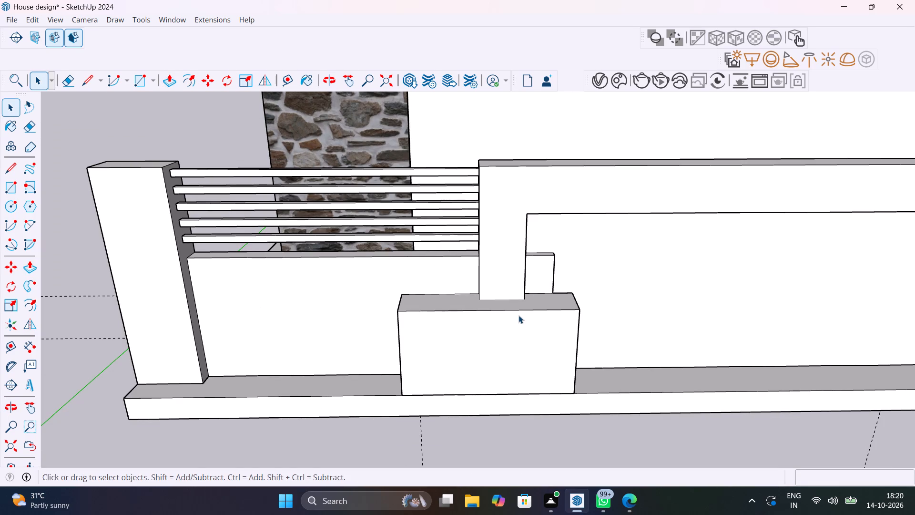
middle_click_drag(366, 298, 409, 294)
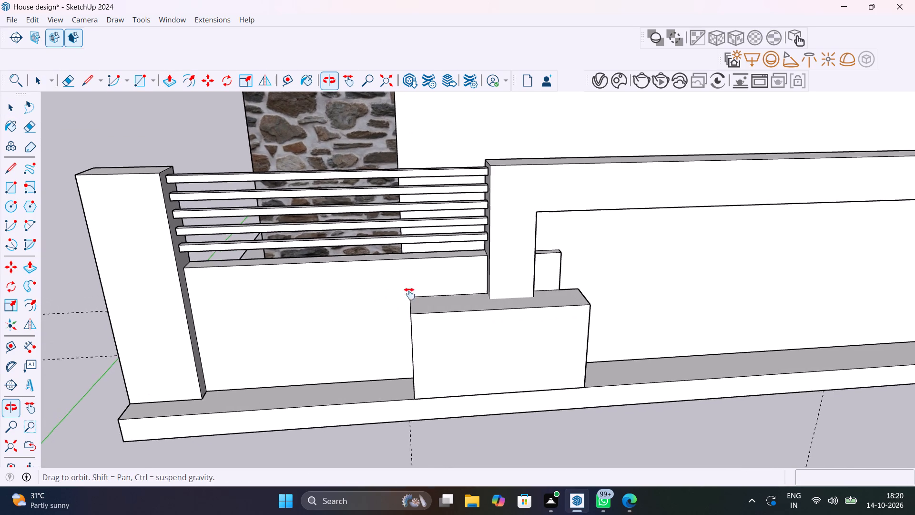
middle_click_drag(409, 294, 515, 280)
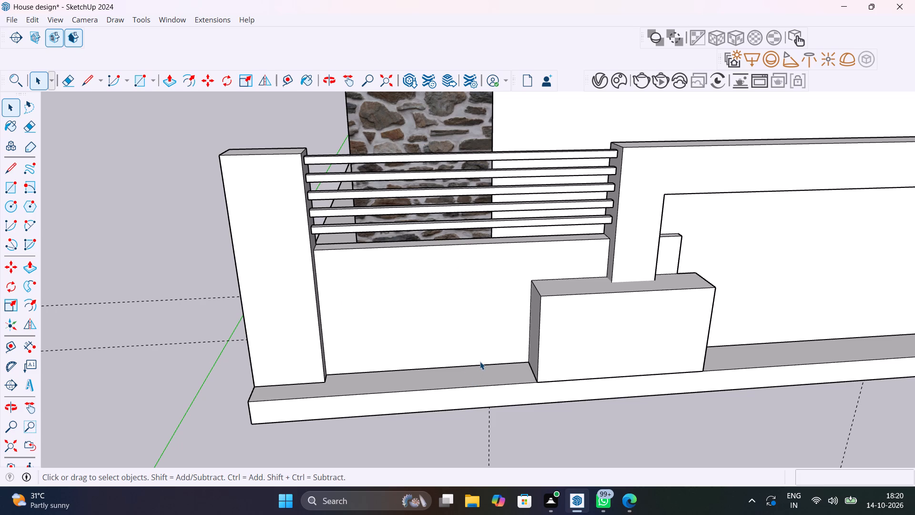
scroll(481, 362, "up", 4)
scroll(482, 362, "down", 7)
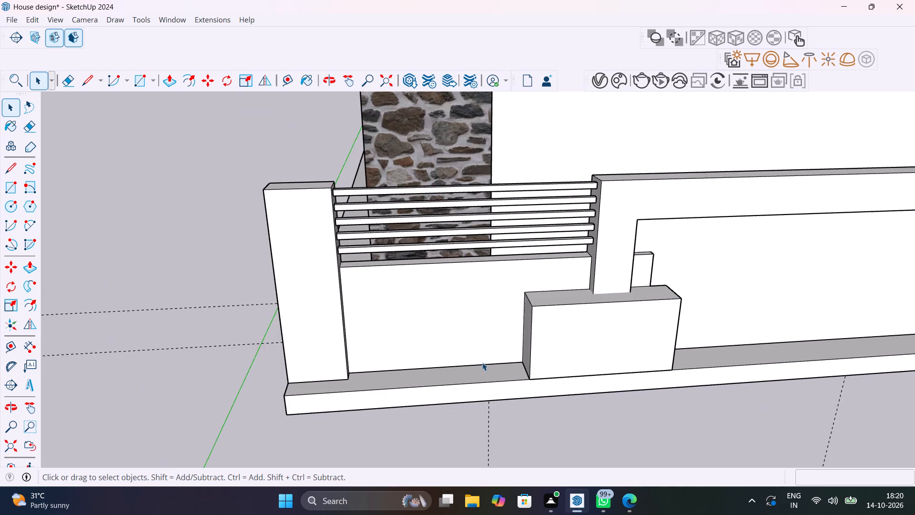
scroll(482, 362, "down", 3)
middle_click_drag(502, 335, 369, 313, "shift")
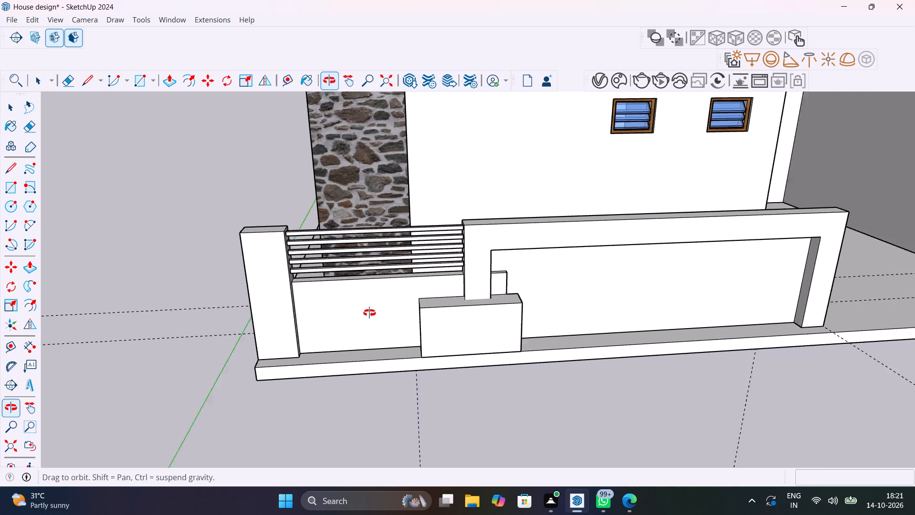
middle_click_drag(369, 313, 331, 307, "shift")
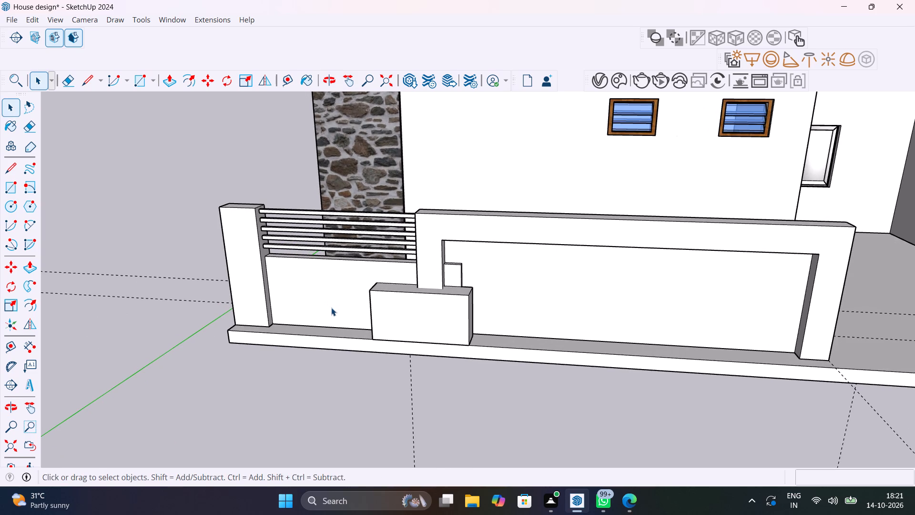
middle_click_drag(478, 314, 489, 260, "shift")
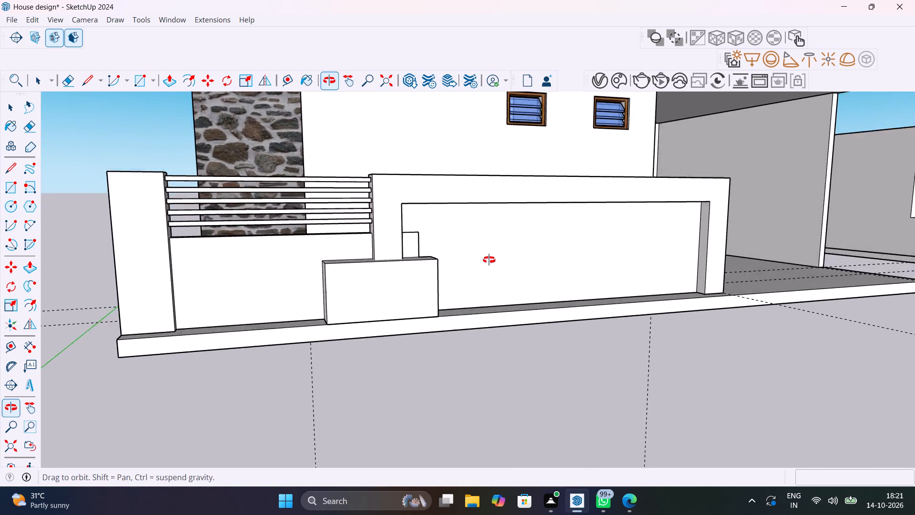
middle_click_drag(489, 260, 491, 298, "shift")
scroll(491, 298, "down", 6)
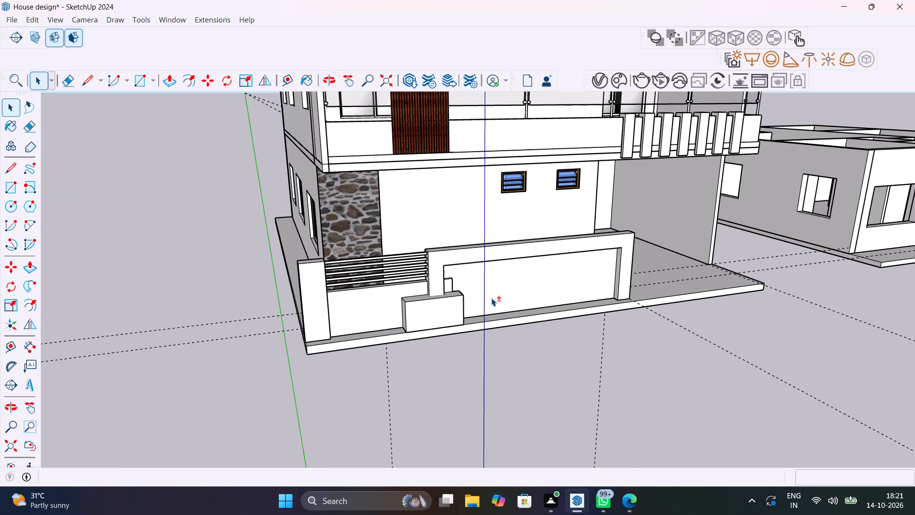
middle_click_drag(515, 276, 416, 227)
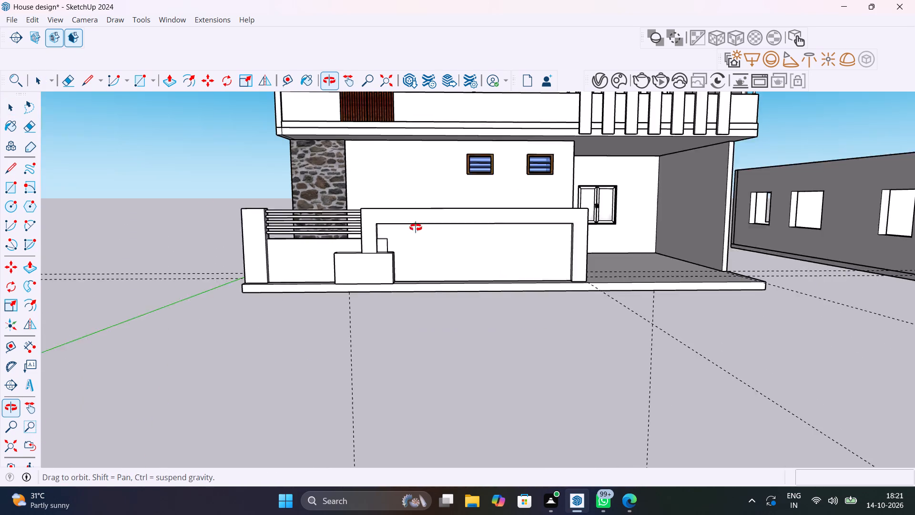
middle_click_drag(416, 227, 373, 265)
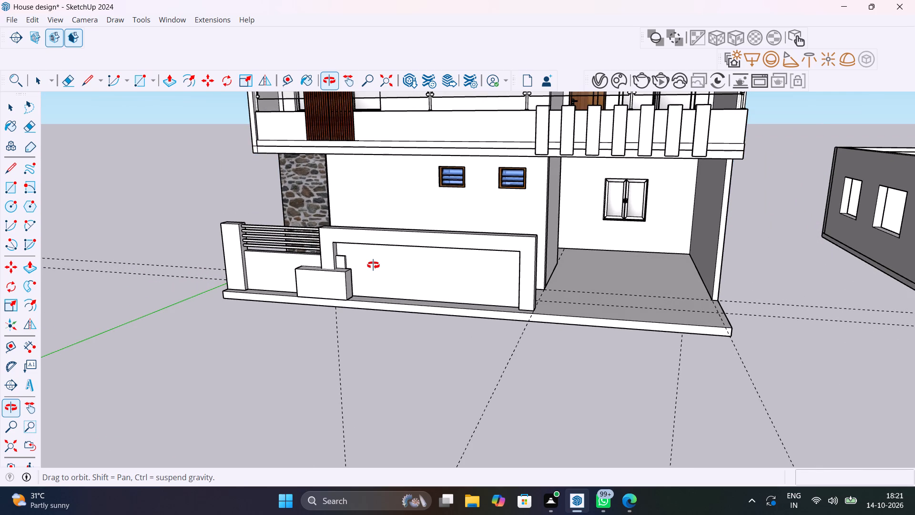
middle_click_drag(373, 265, 420, 259)
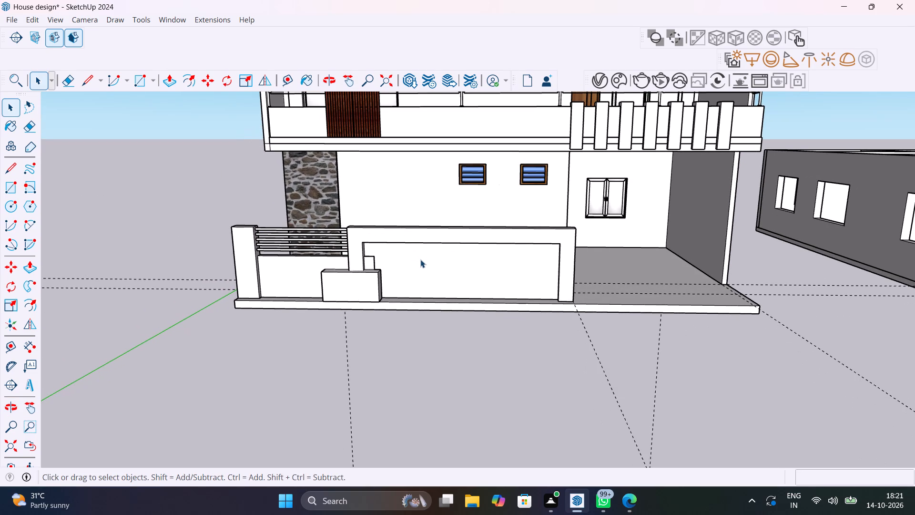
scroll(304, 288, "up", 8)
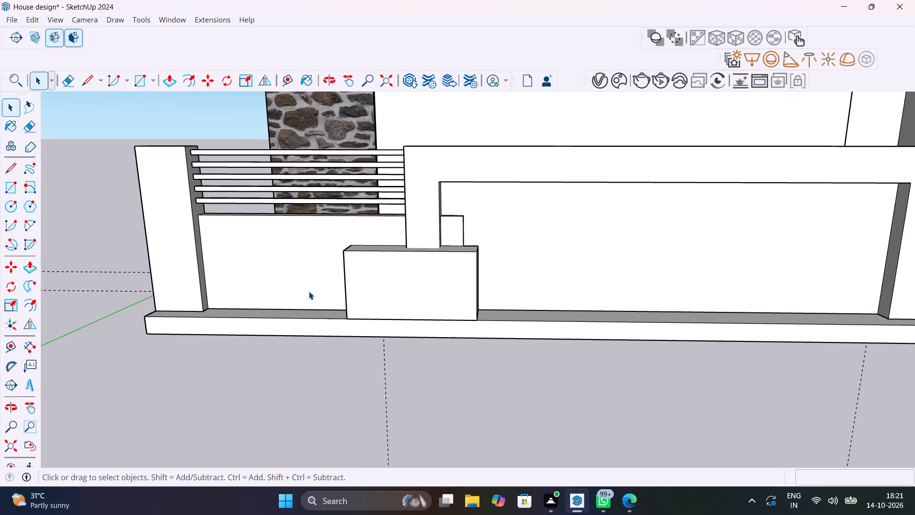
Place two guides across the base ledge, one 1' from the block's side toward the end pillar and another 0.5' beyond it.
middle_click_drag(309, 291, 419, 355)
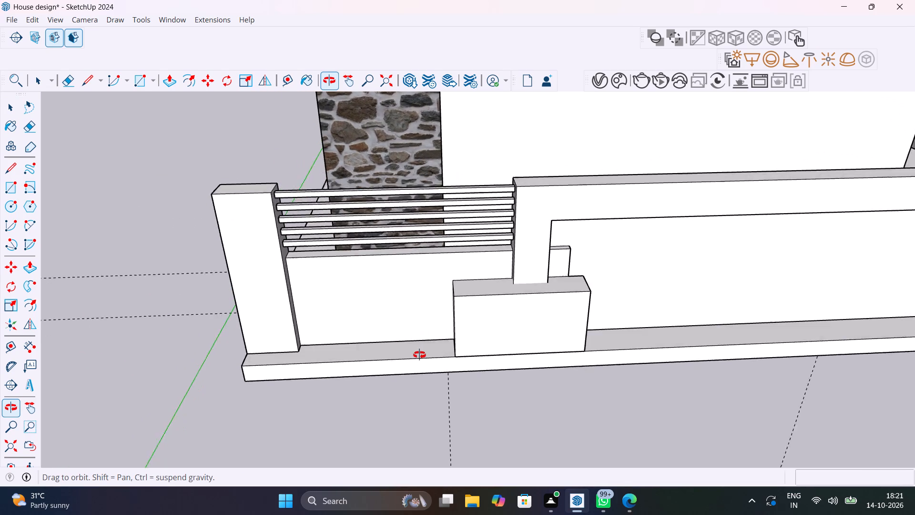
middle_click_drag(419, 355, 419, 360)
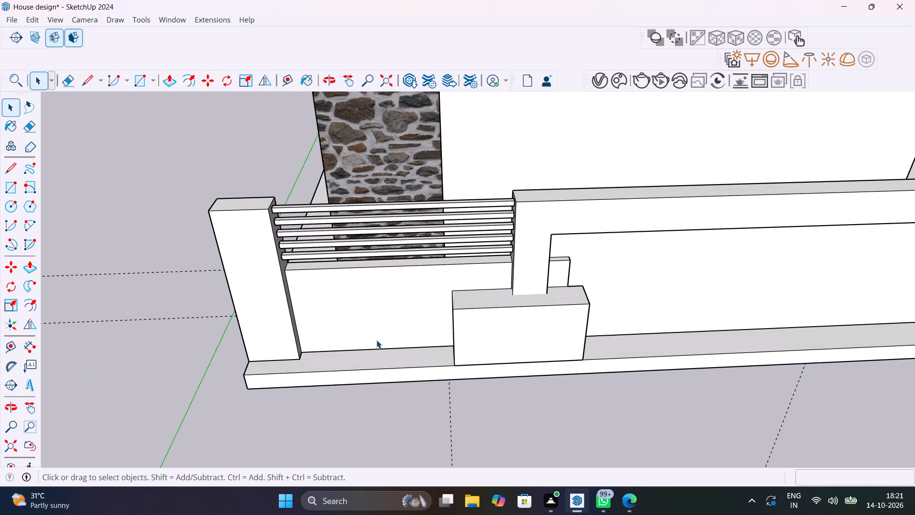
key("t")
scroll(433, 352, "up", 4)
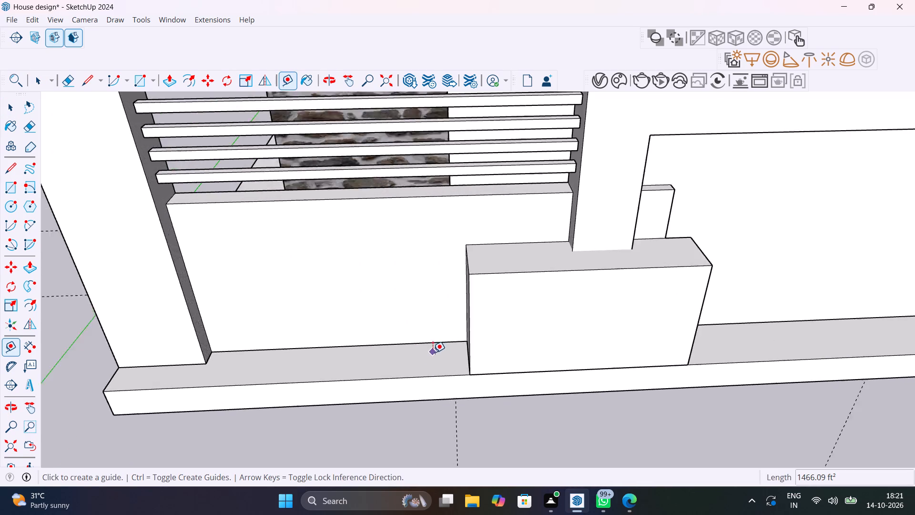
scroll(433, 352, "up", 4)
left_click(477, 350)
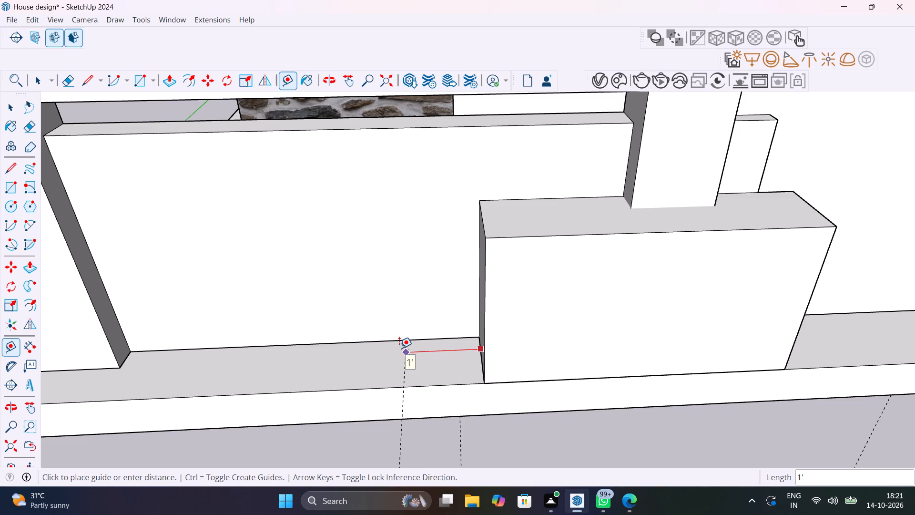
left_click(399, 348)
left_click(404, 360)
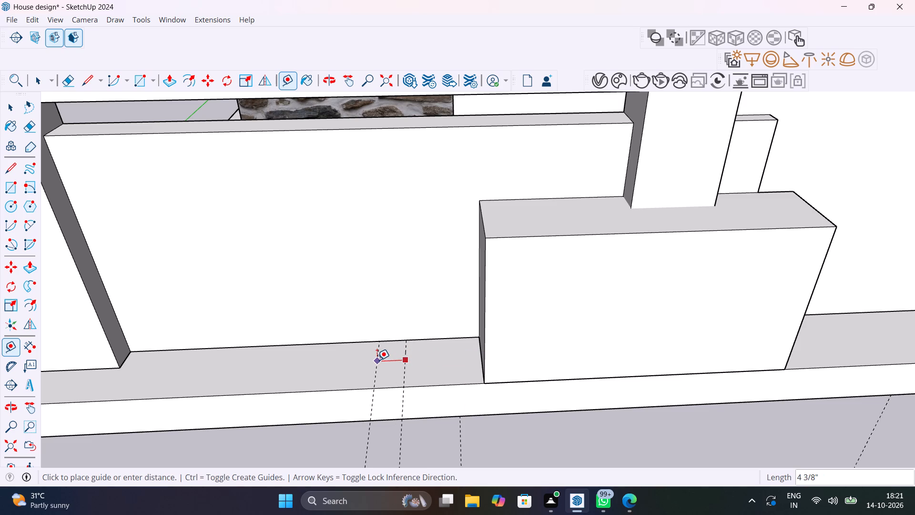
type("1'")
key("Return")
type("0.5'")
key("Return")
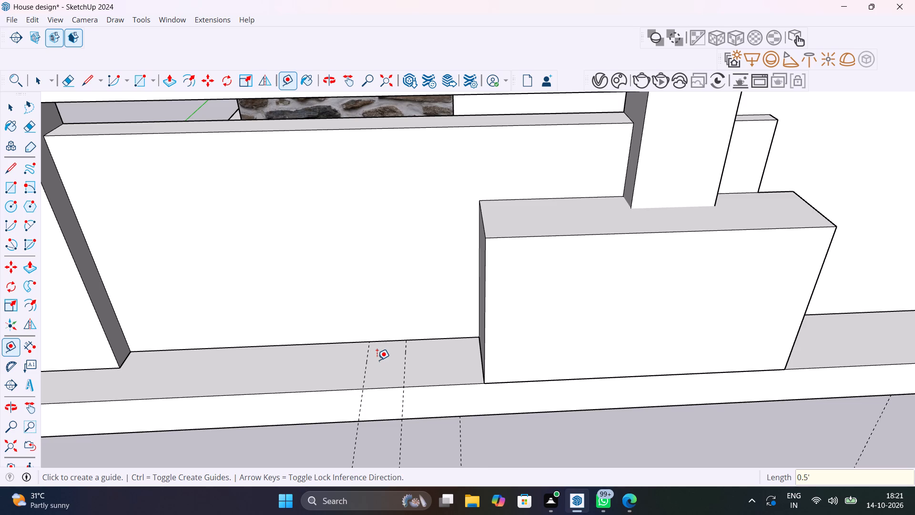
Draw a 6" by 11 3/16" rectangle on the base ledge between the two guides, spanning the ledge's depth.
scroll(377, 360, "up", 5)
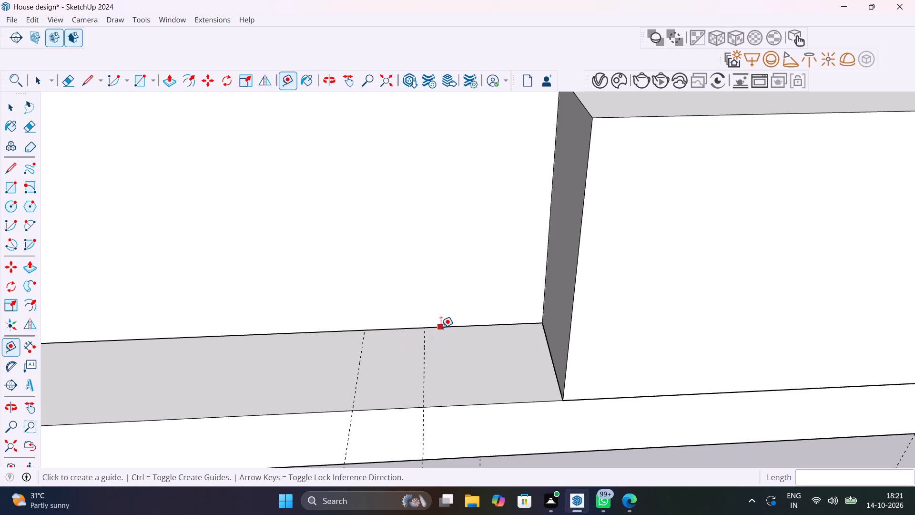
key("space")
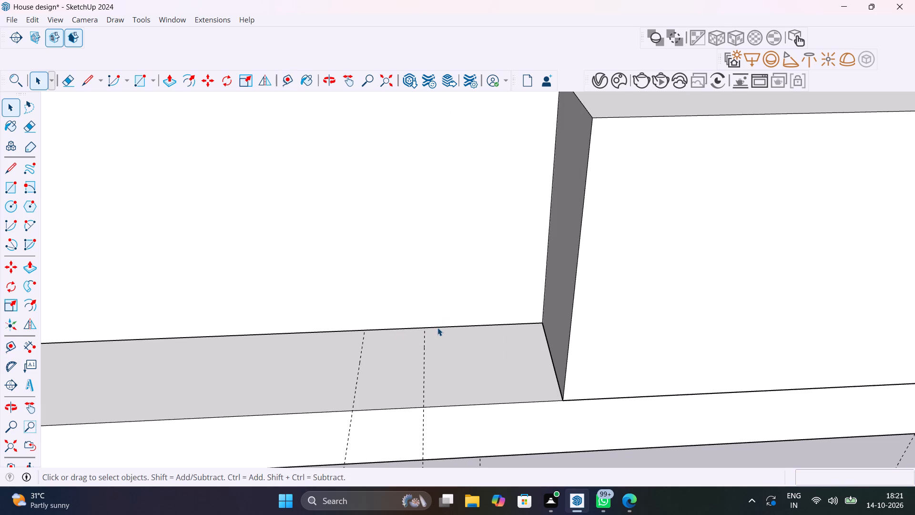
key("r")
left_click(367, 332)
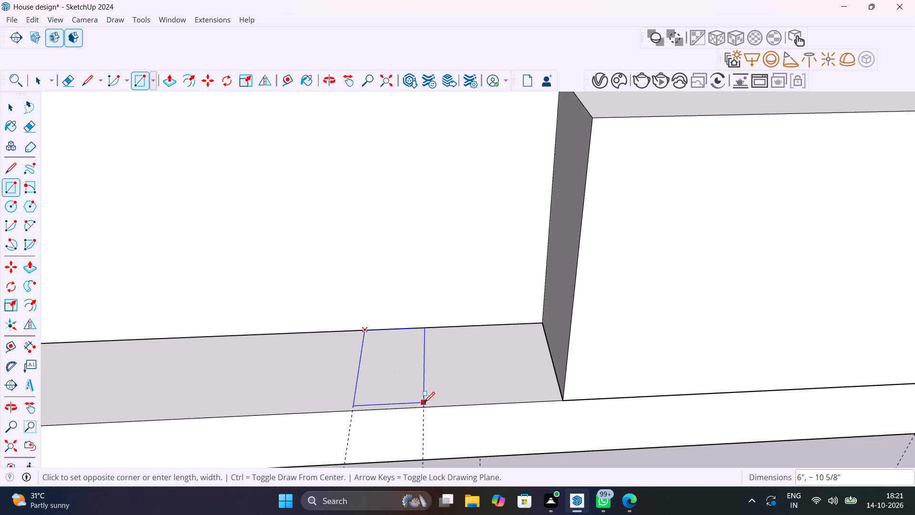
left_click(424, 404)
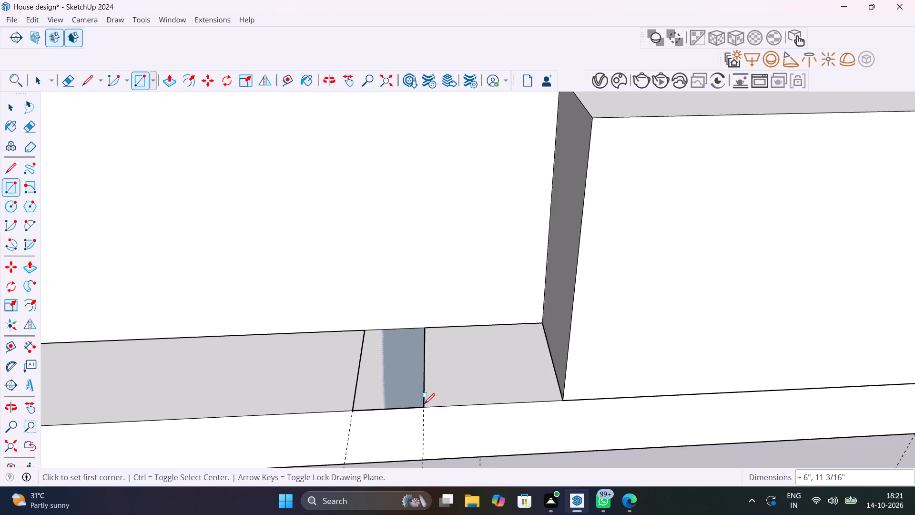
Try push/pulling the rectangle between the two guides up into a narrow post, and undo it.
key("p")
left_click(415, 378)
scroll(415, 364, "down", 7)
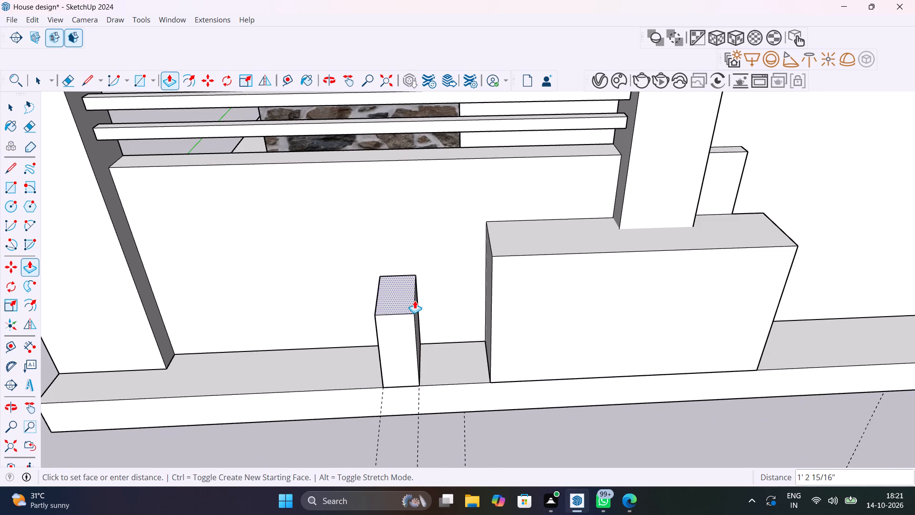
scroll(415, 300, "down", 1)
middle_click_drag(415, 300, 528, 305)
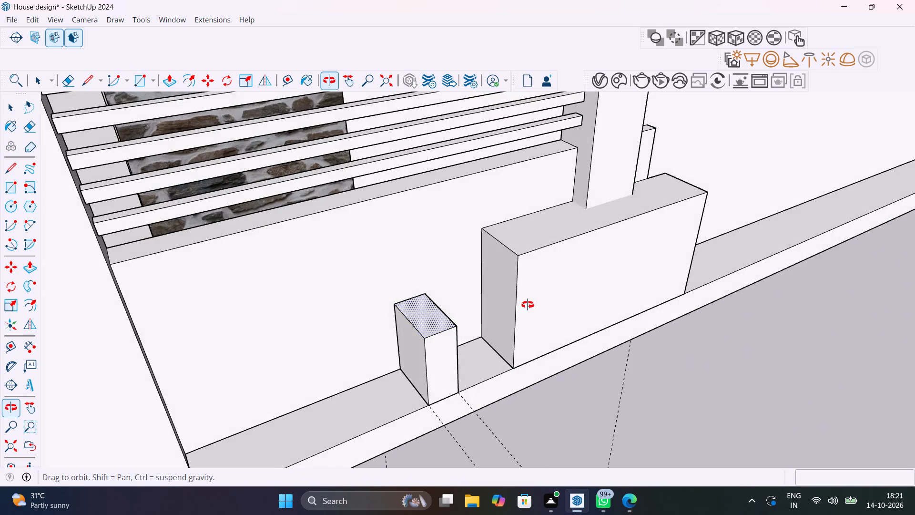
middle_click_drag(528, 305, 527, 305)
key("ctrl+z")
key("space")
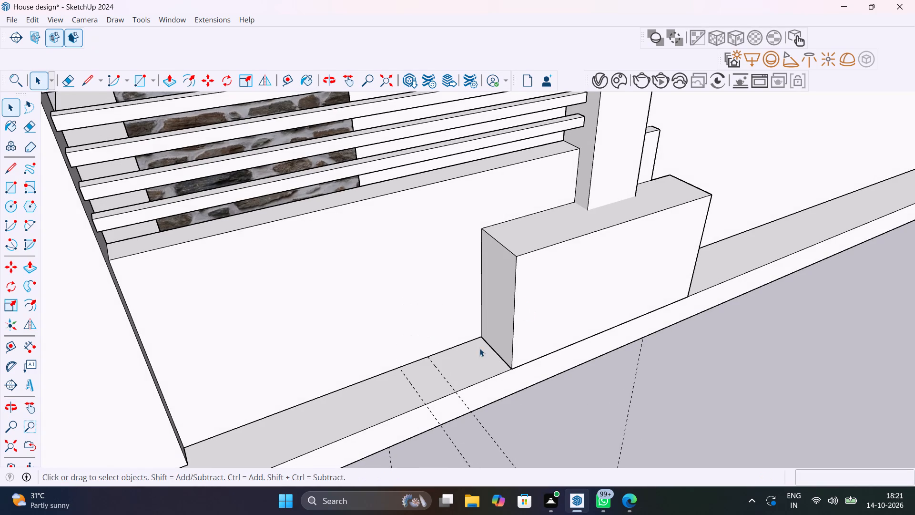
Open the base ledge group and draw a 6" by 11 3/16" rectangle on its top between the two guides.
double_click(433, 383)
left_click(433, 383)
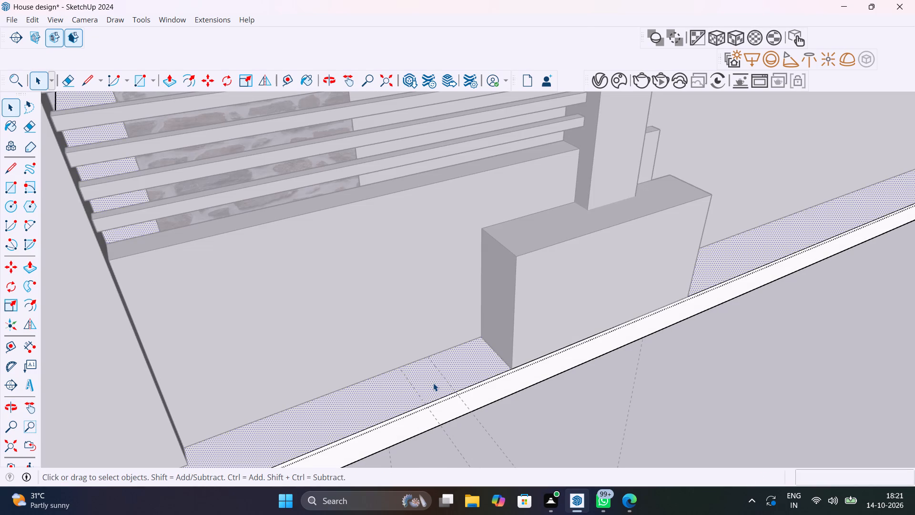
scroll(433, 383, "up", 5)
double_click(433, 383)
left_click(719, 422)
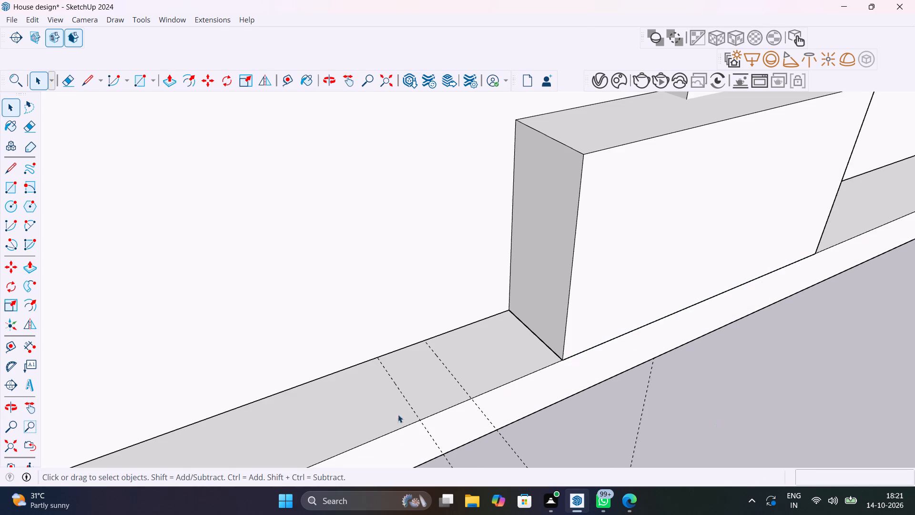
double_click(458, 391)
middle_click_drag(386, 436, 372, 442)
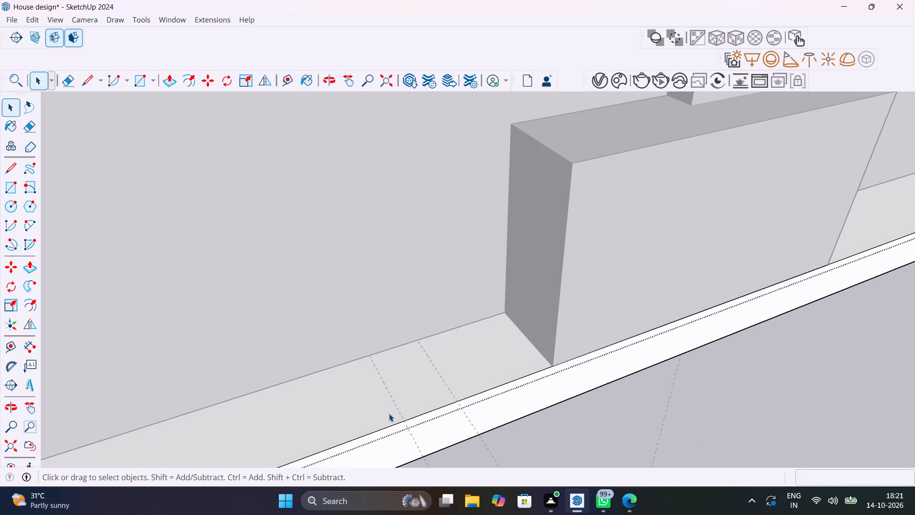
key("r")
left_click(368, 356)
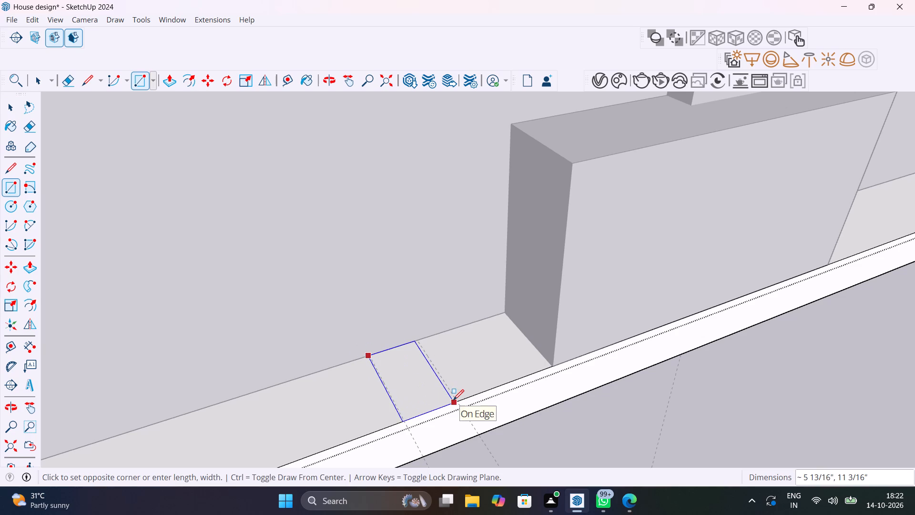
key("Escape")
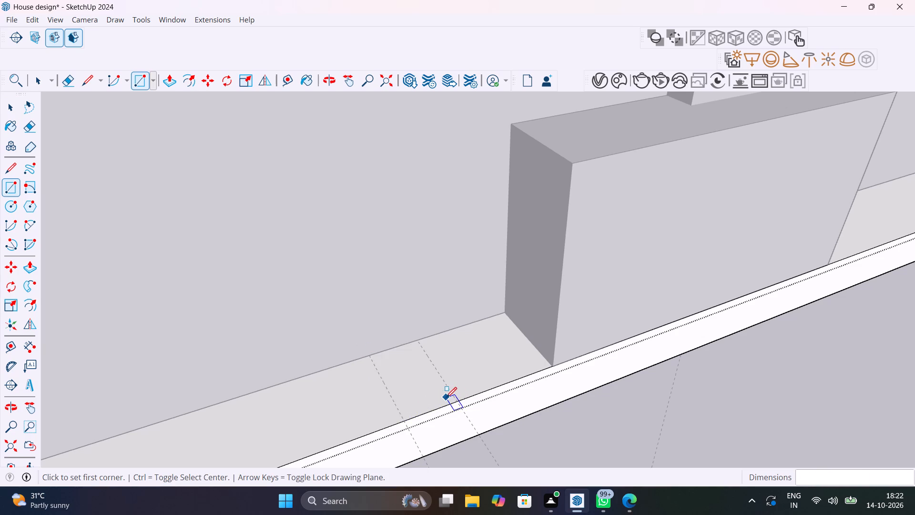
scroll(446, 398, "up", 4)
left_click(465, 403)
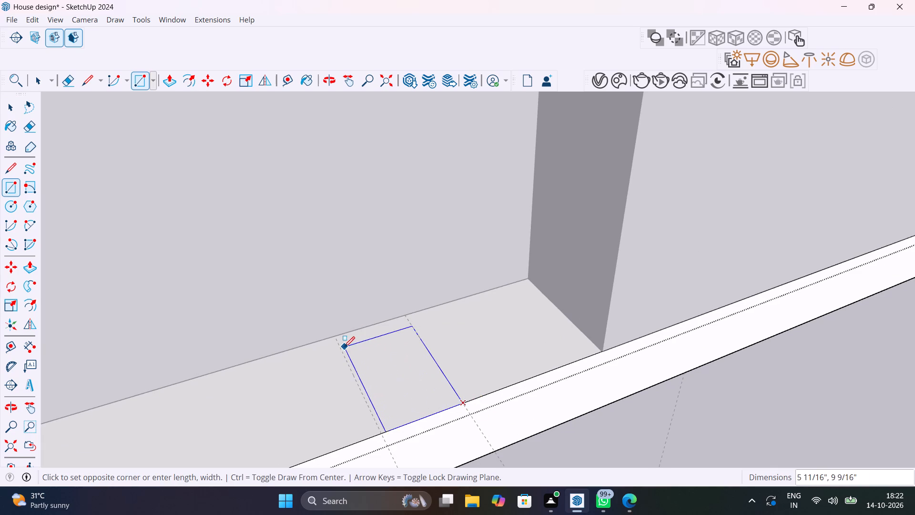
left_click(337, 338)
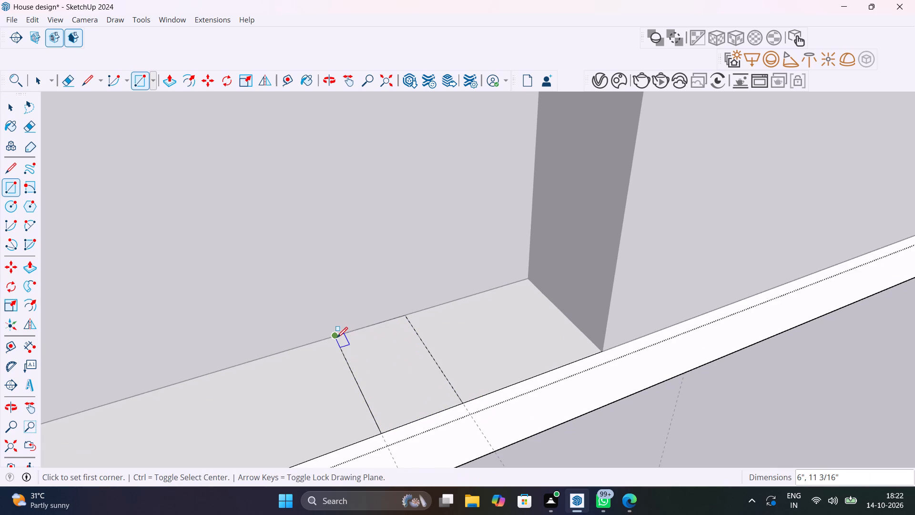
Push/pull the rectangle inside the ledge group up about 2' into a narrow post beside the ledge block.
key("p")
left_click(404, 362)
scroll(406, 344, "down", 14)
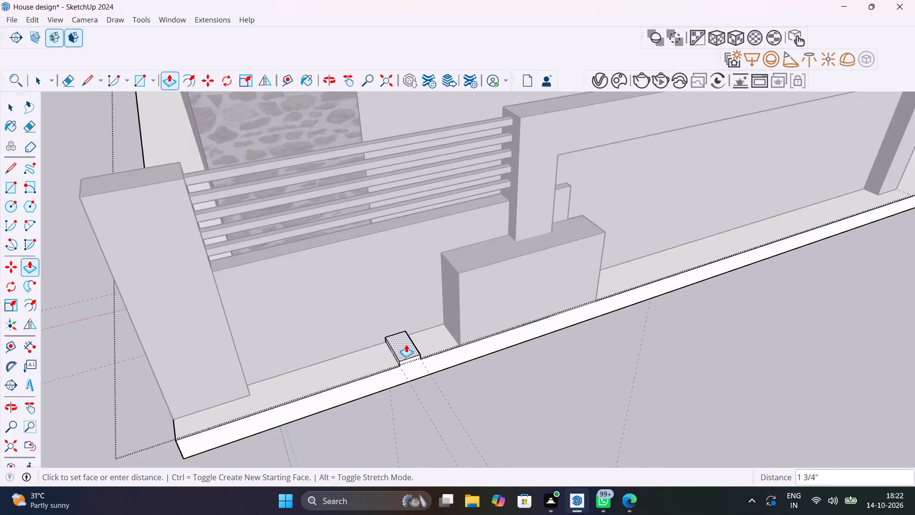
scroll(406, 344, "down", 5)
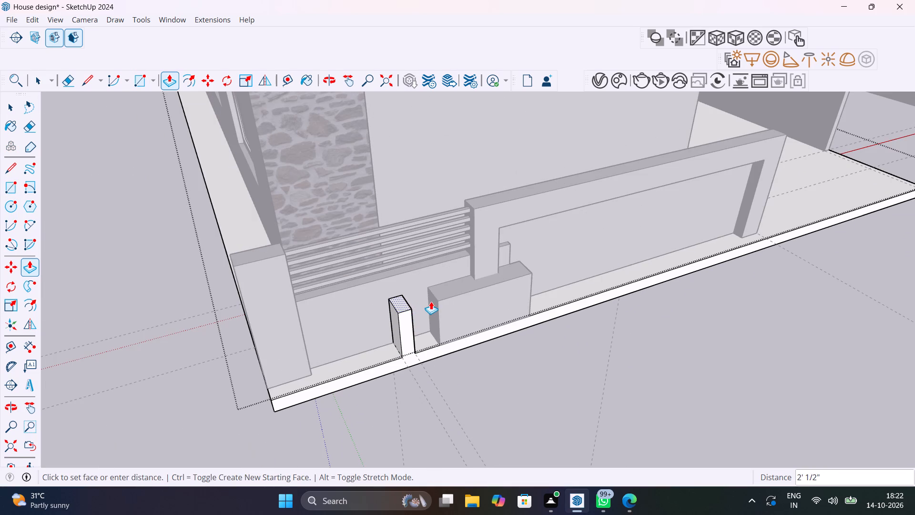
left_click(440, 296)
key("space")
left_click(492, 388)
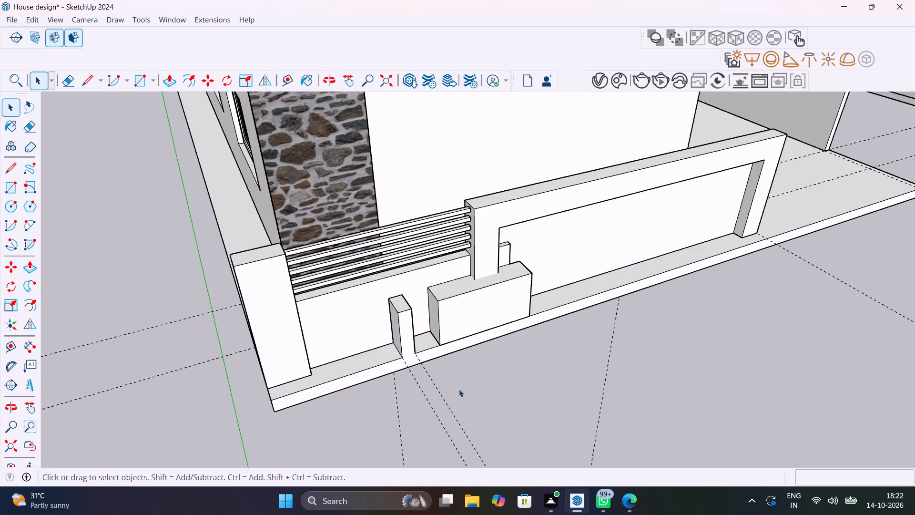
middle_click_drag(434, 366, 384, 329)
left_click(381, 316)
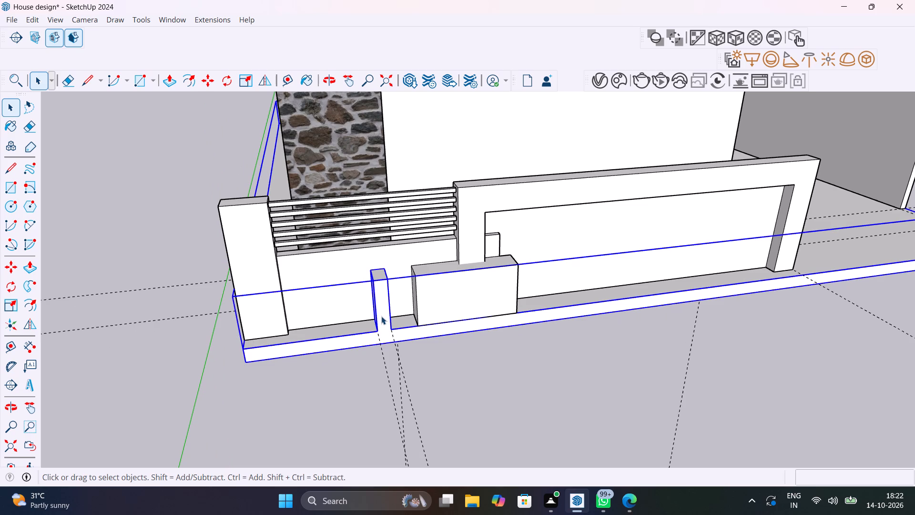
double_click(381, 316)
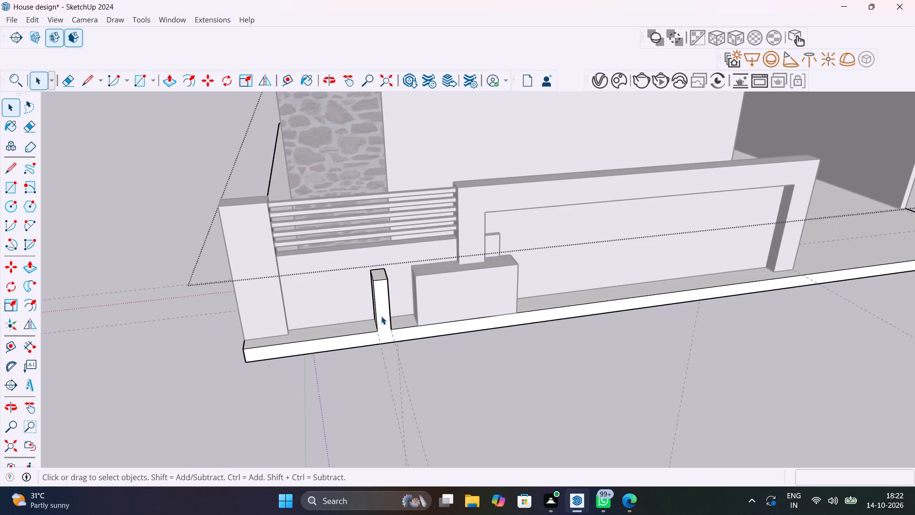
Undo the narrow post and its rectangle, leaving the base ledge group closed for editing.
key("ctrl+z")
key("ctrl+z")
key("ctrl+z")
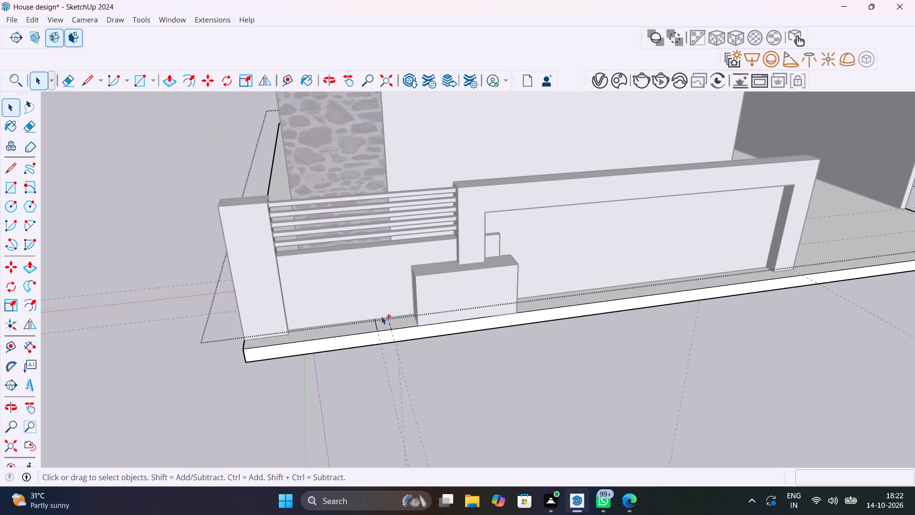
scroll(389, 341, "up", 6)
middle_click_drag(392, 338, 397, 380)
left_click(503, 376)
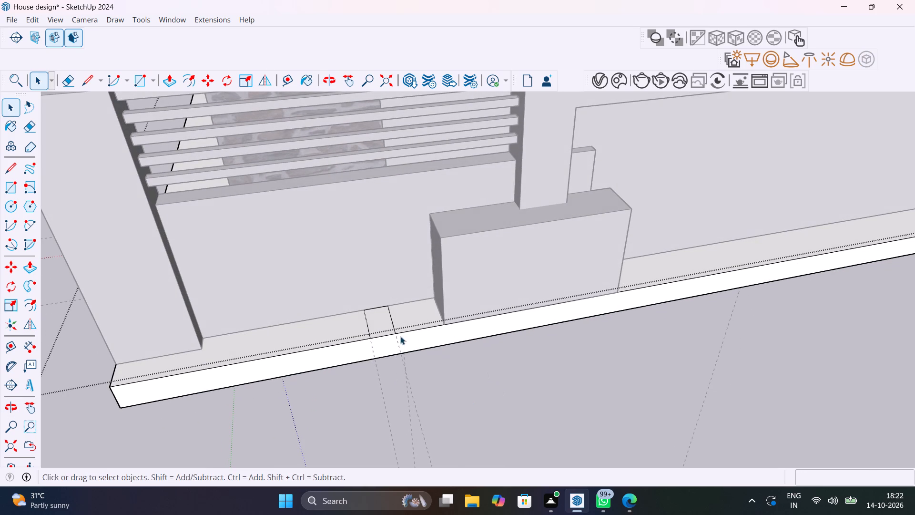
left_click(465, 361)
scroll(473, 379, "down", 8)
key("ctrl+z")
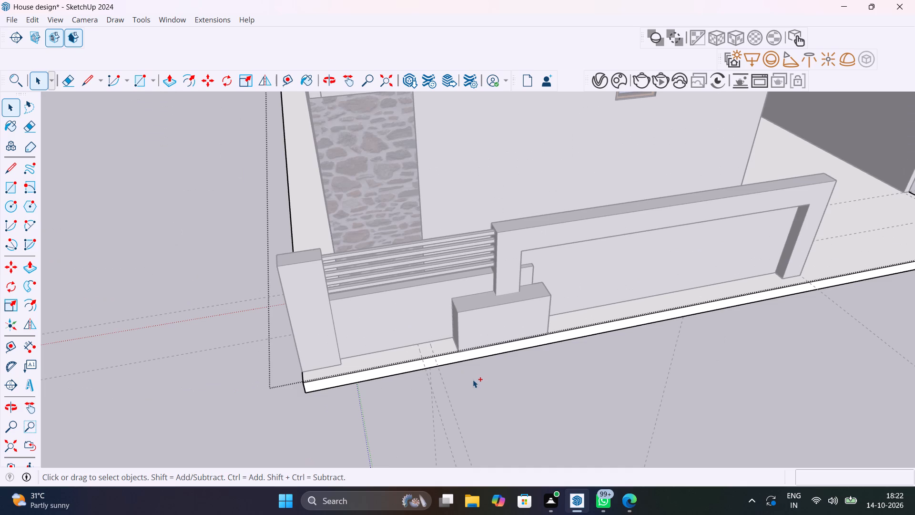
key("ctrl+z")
Draw a rectangle about 5 3/4" by 11 3/16" outside the ledge group, on the base ledge between the two guides.
scroll(422, 362, "up", 11)
middle_click_drag(503, 385, 459, 440)
key("r")
left_click(405, 307)
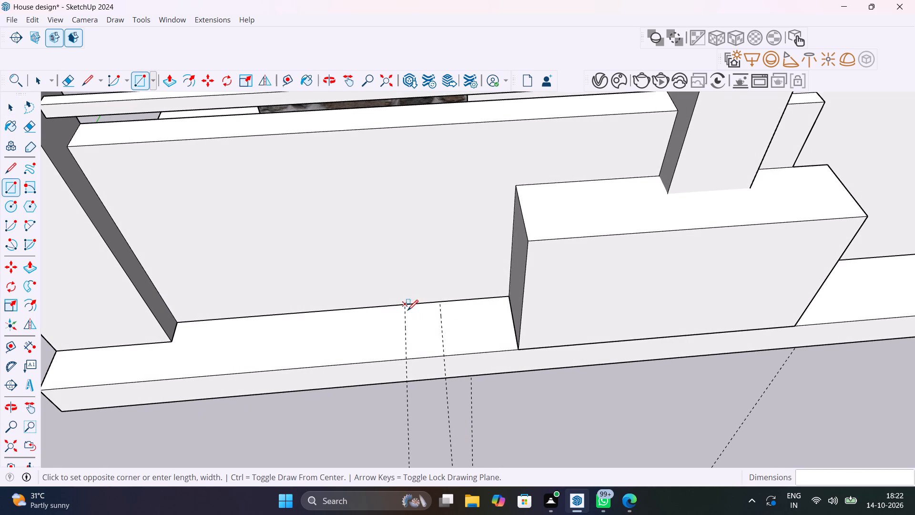
left_click(442, 354)
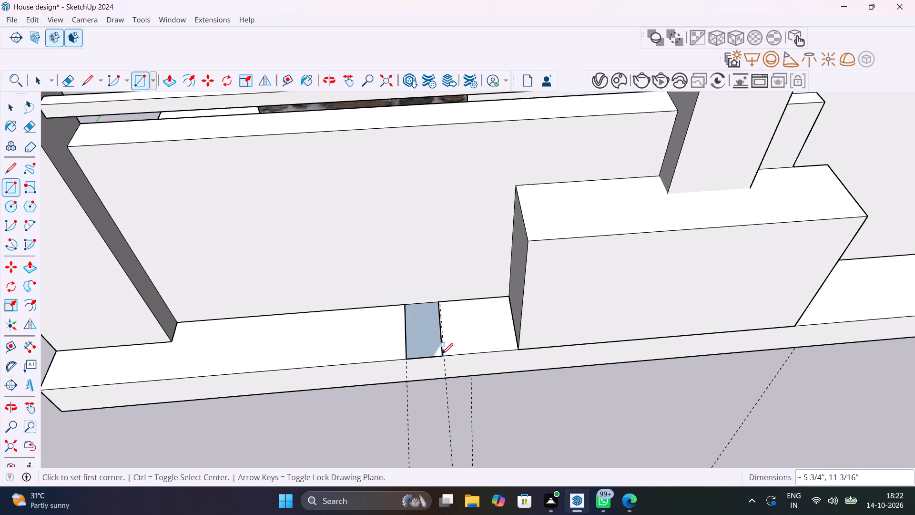
Push/pull the new ledge rectangle up 2' 11/16" into a narrow post beside the ledge block.
key("p")
left_click(434, 330)
scroll(435, 299, "down", 7)
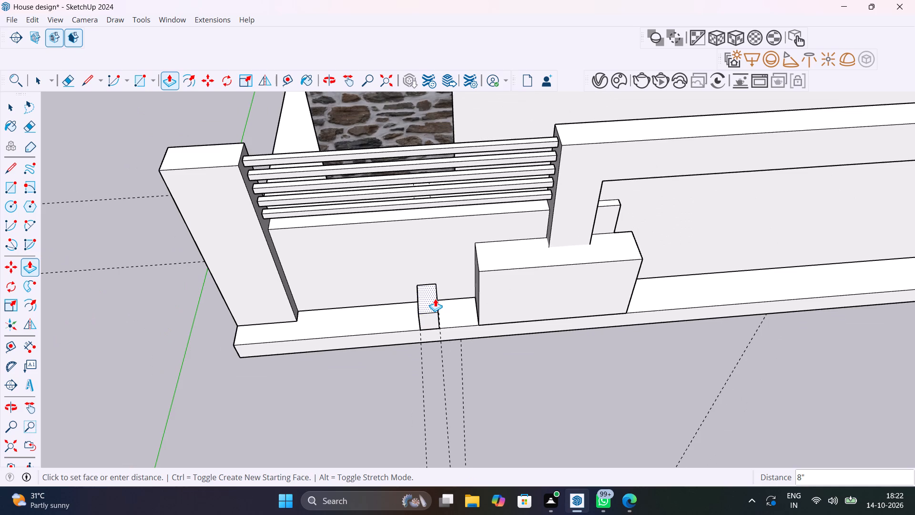
left_click(490, 266)
key("space")
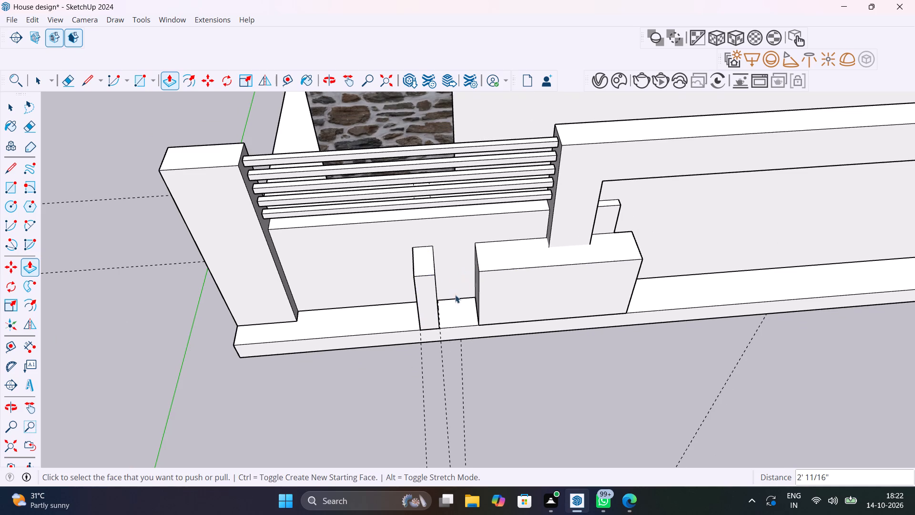
Check which geometry is joined to the narrow post by selecting everything connected to it, and clear the selection.
triple_click(428, 311)
left_click(428, 311)
triple_click(428, 311)
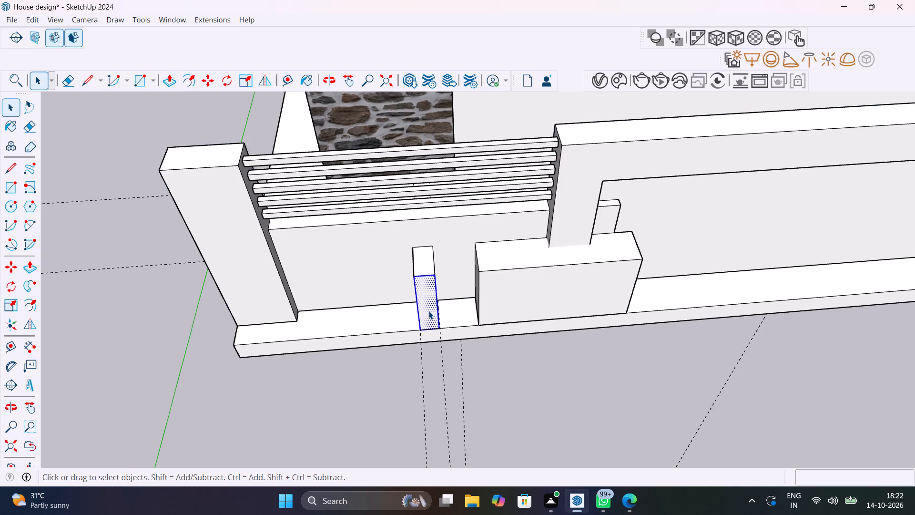
left_click(428, 311)
triple_click(428, 311)
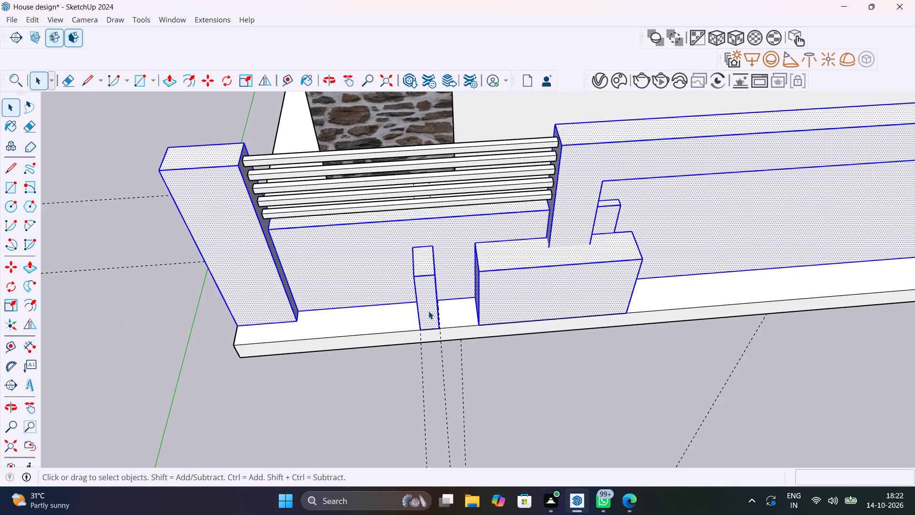
left_click(531, 376)
Push/pull the narrow post's front face 2" back toward the low wall.
middle_click_drag(511, 376, 715, 281)
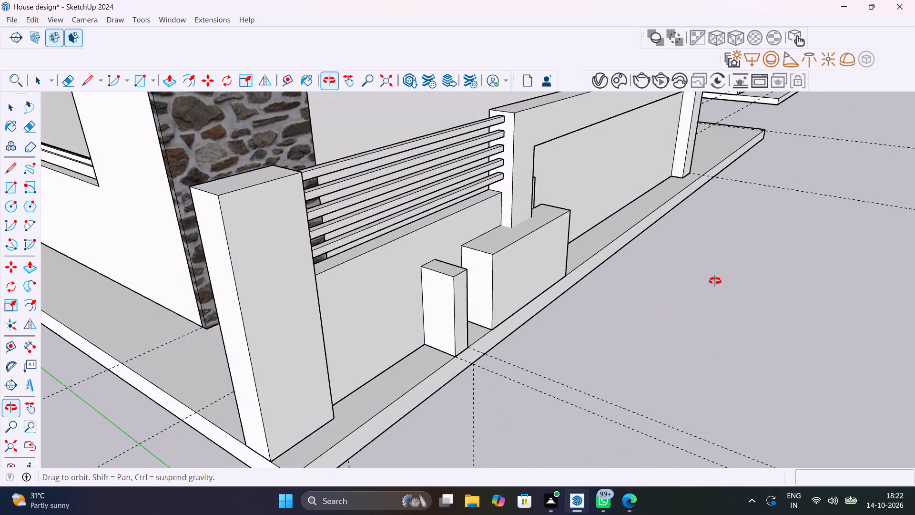
middle_click_drag(715, 281, 646, 269)
scroll(468, 289, "up", 3)
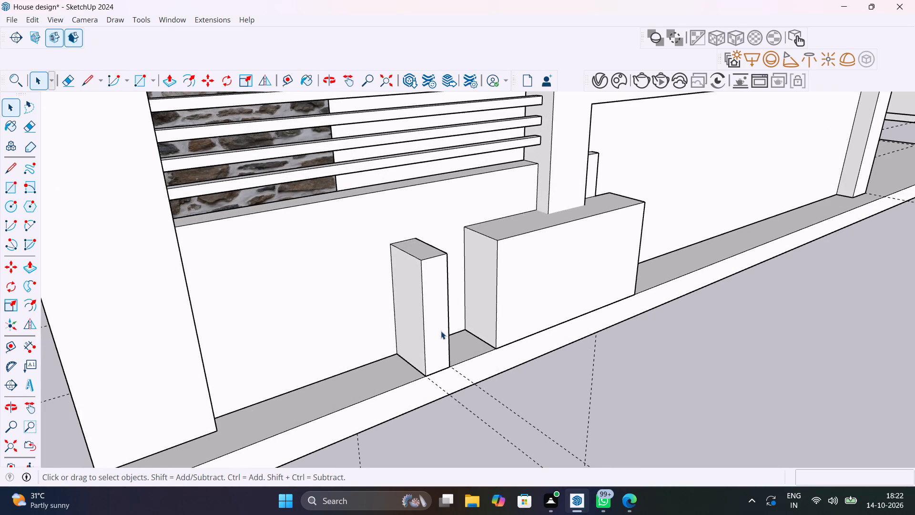
scroll(420, 315, "up", 8)
left_click(437, 326)
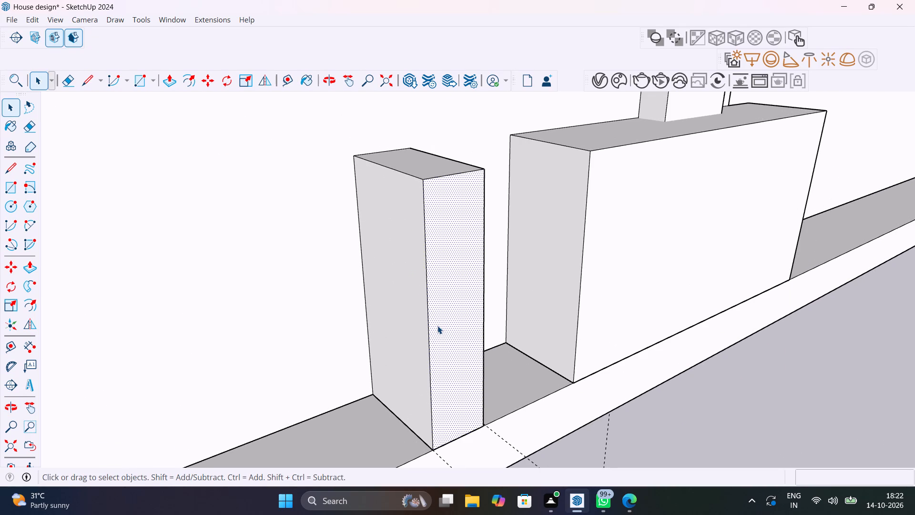
key("p")
left_click(437, 326)
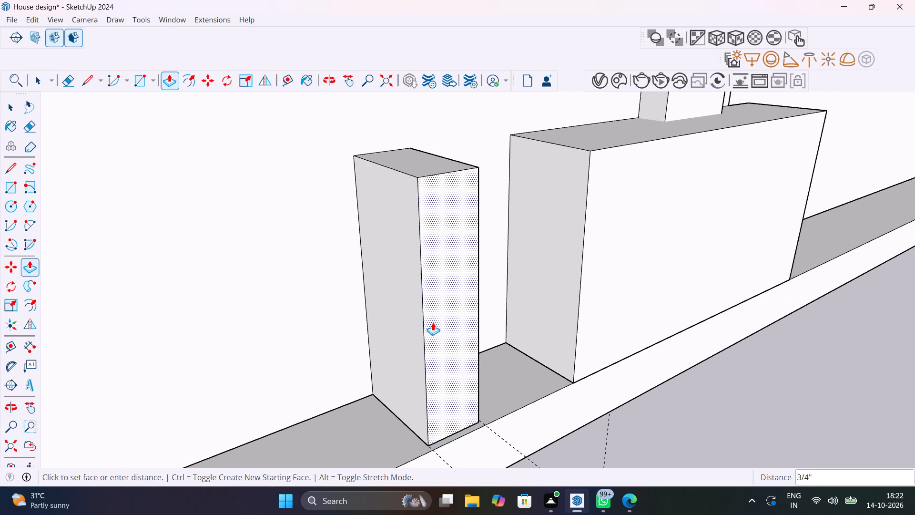
left_click(427, 312)
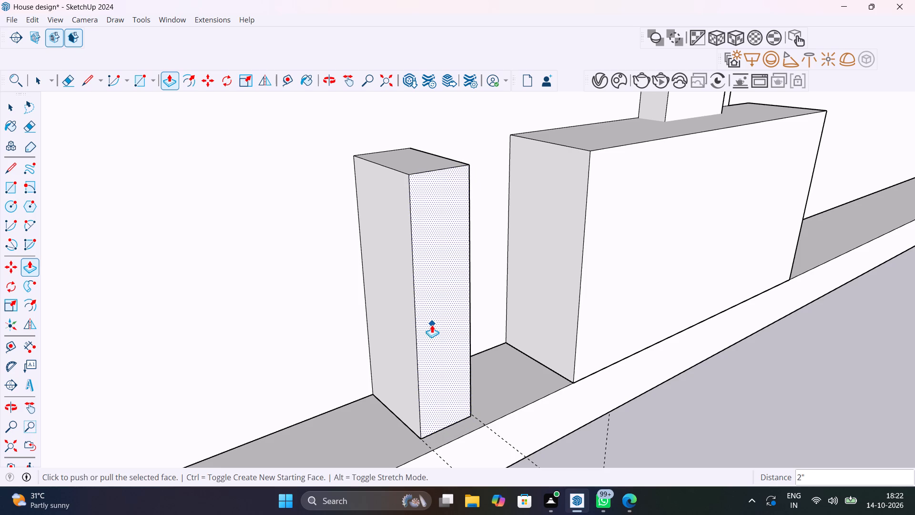
Check again which geometry is joined to the narrow post by selecting everything connected to it, and clear the selection.
key("space")
triple_click(432, 325)
left_click(432, 325)
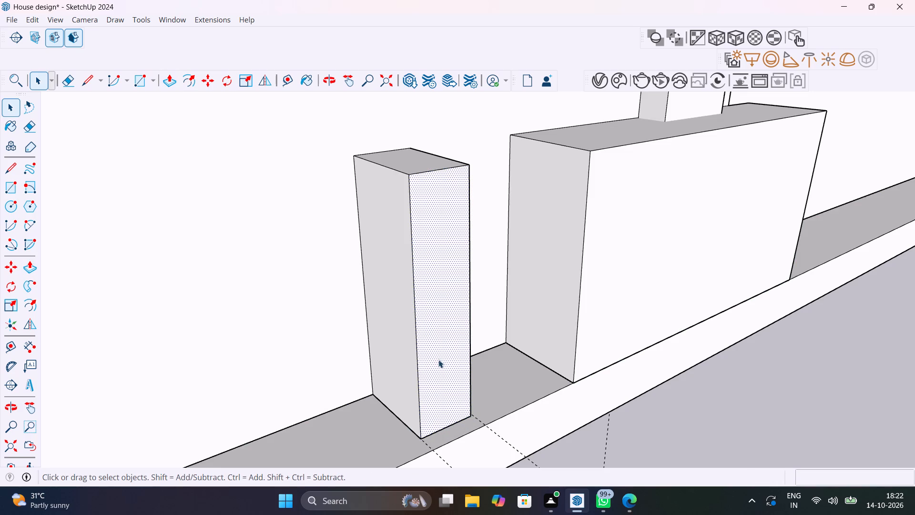
middle_click_drag(427, 399, 377, 433)
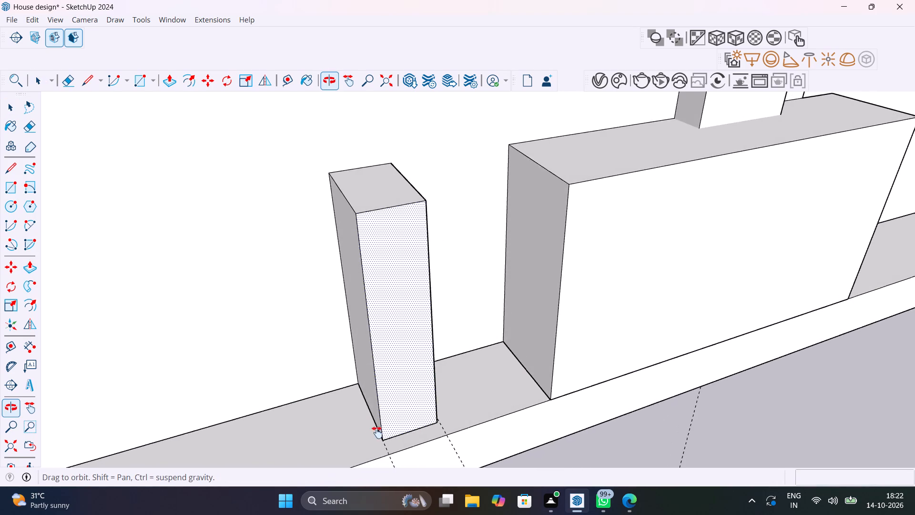
middle_click_drag(377, 433, 480, 371)
triple_click(509, 355)
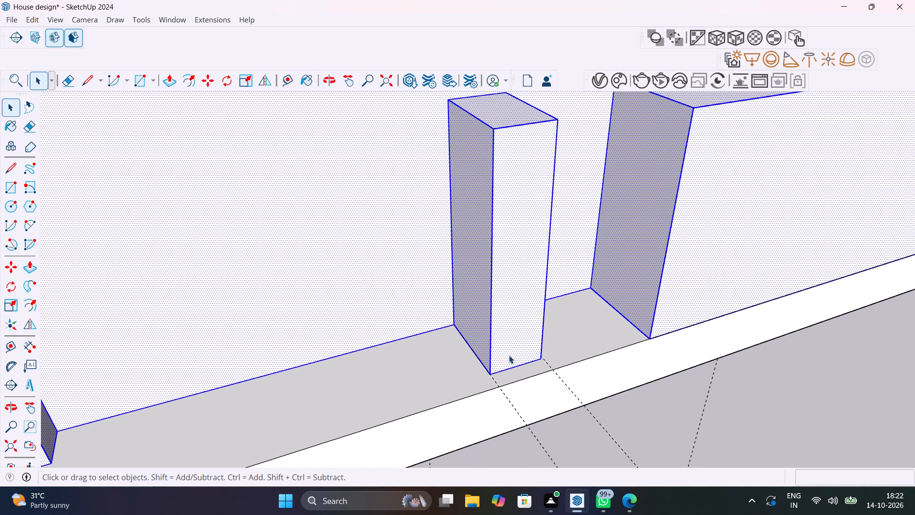
left_click(354, 288, "shift")
scroll(354, 288, "down", 15, "shift")
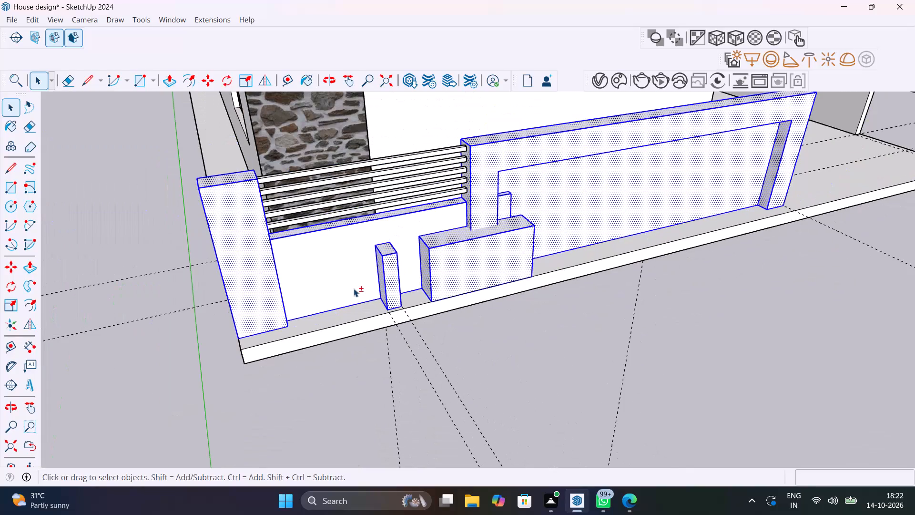
left_click(460, 270, "shift")
scroll(457, 270, "down", 8, "shift")
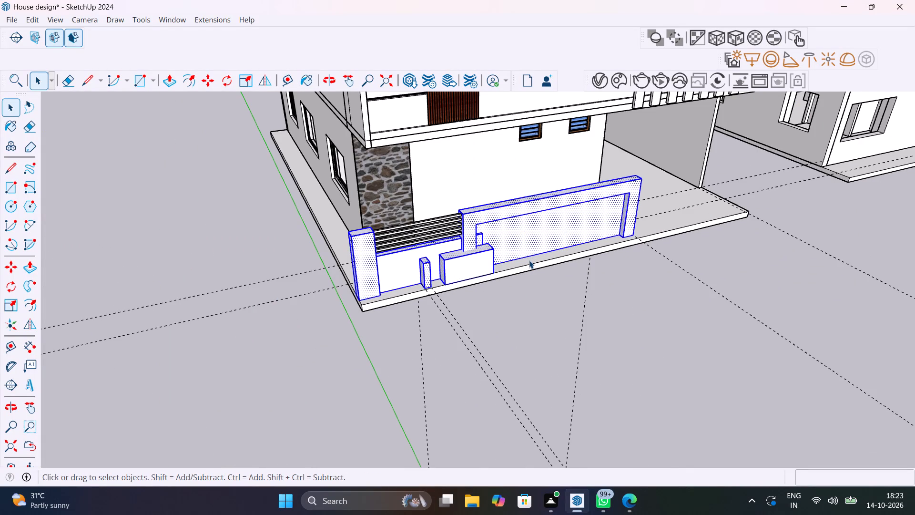
scroll(459, 257, "up", 9)
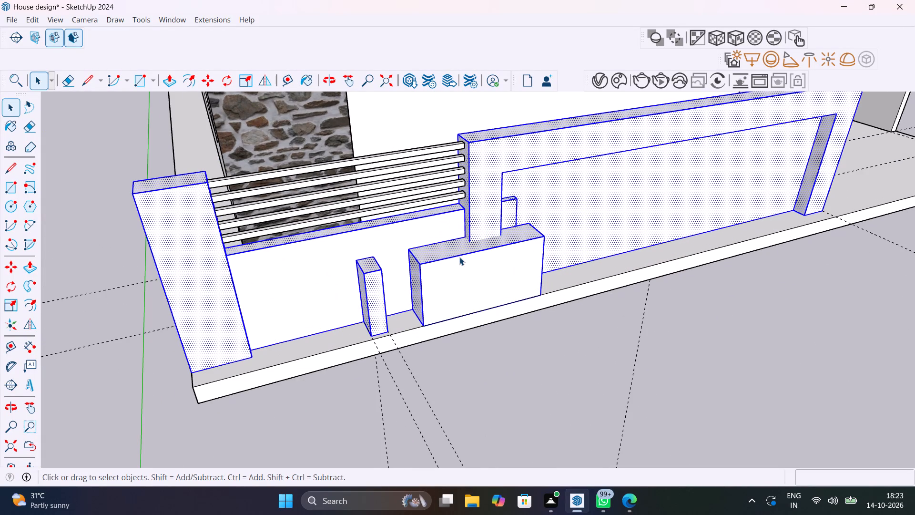
left_click(516, 355)
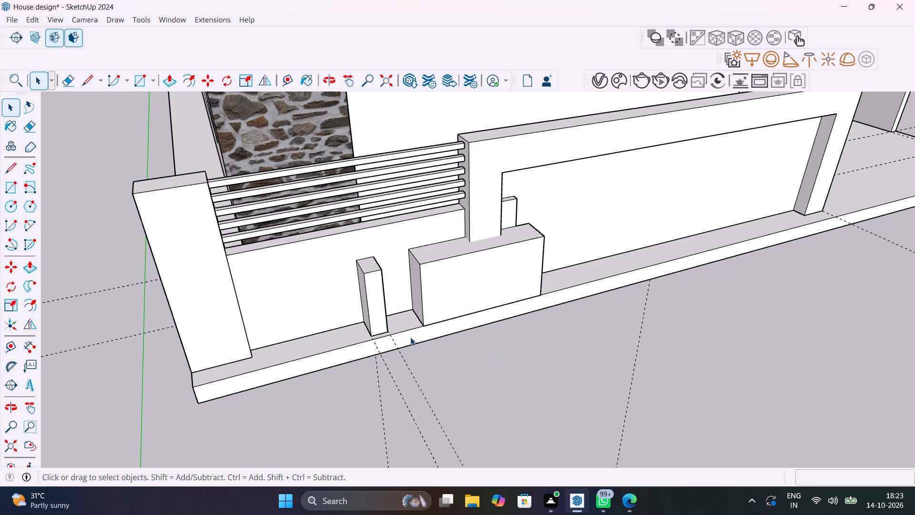
Place a guide on the base ledge 0.5' from the narrow post's side edge, on the side away from the ledge block.
scroll(374, 312, "up", 9)
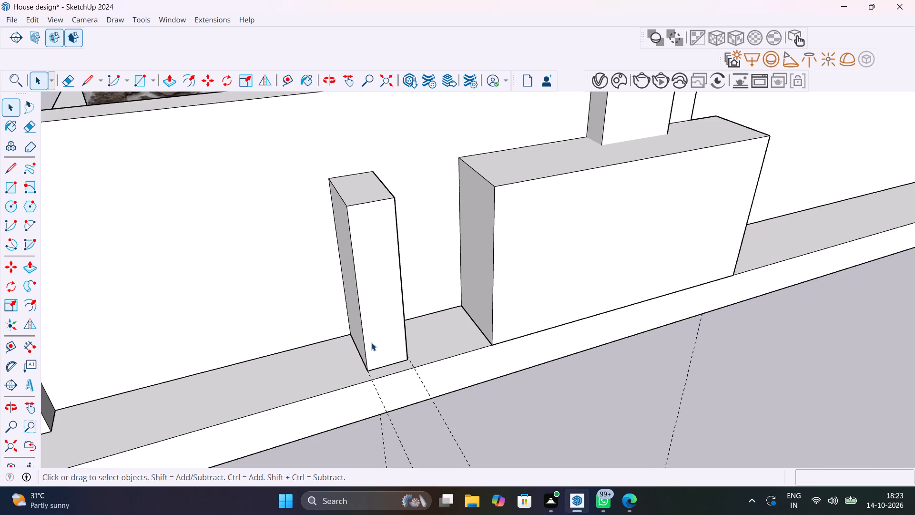
key("t")
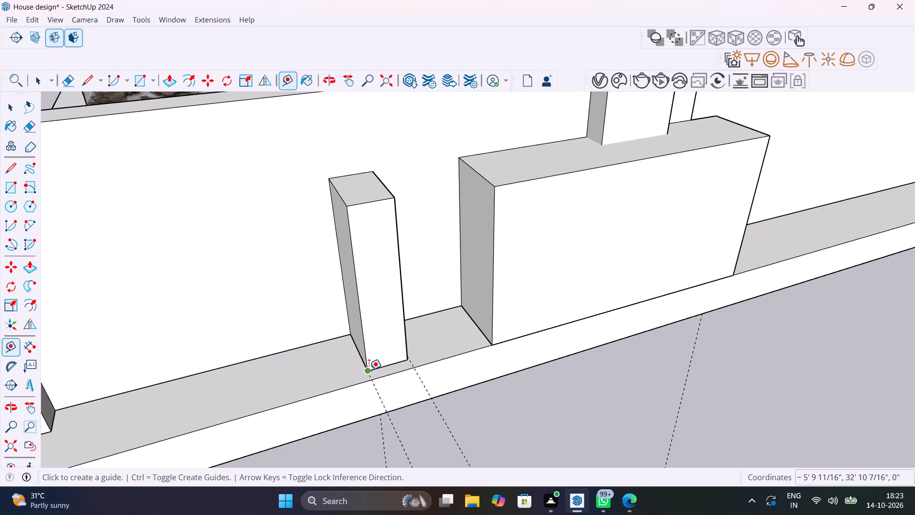
left_click(369, 371)
key("Escape")
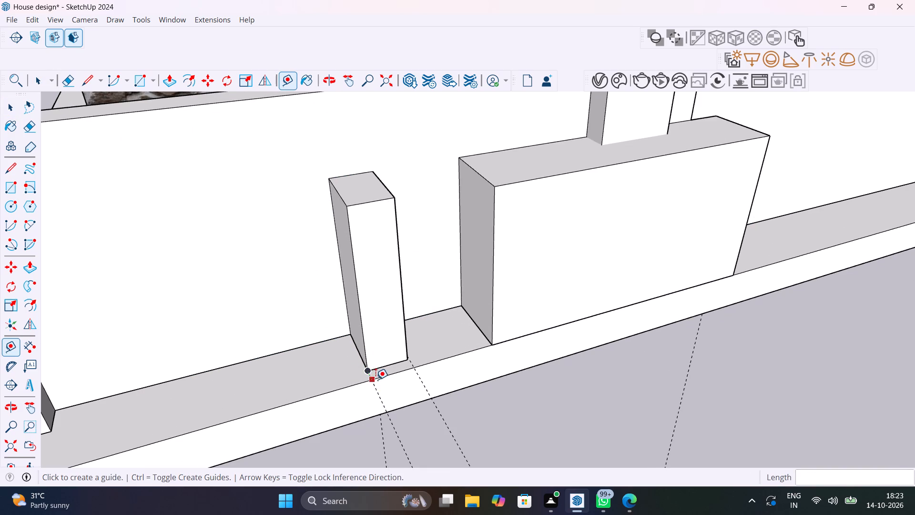
key("Escape")
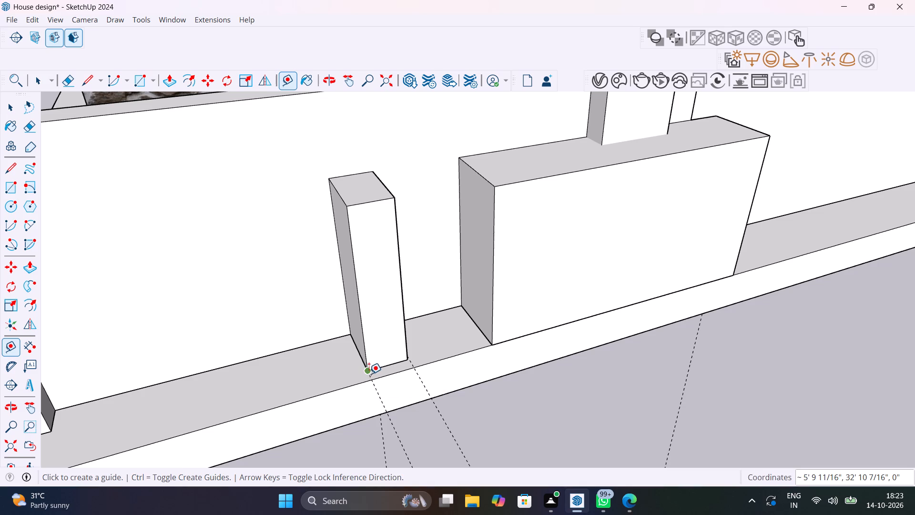
left_click(369, 374)
key("Escape")
left_click(356, 350)
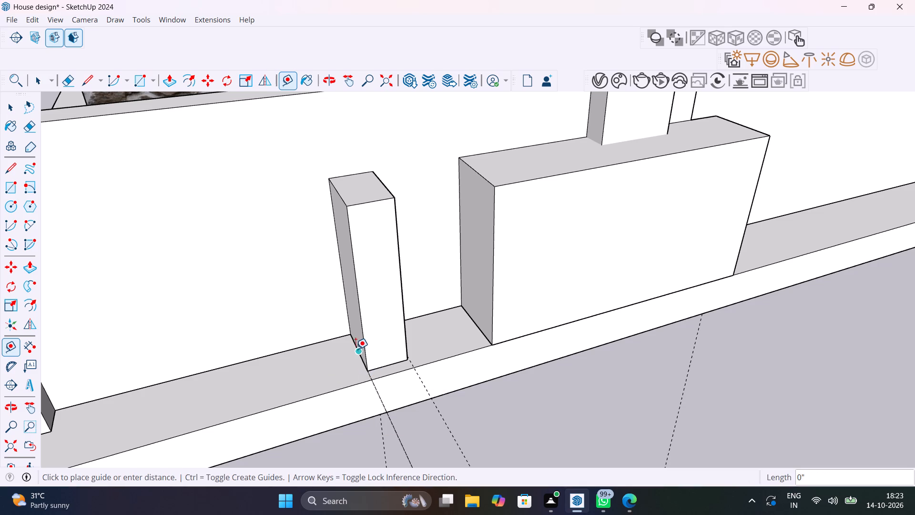
type("1'")
key("Return")
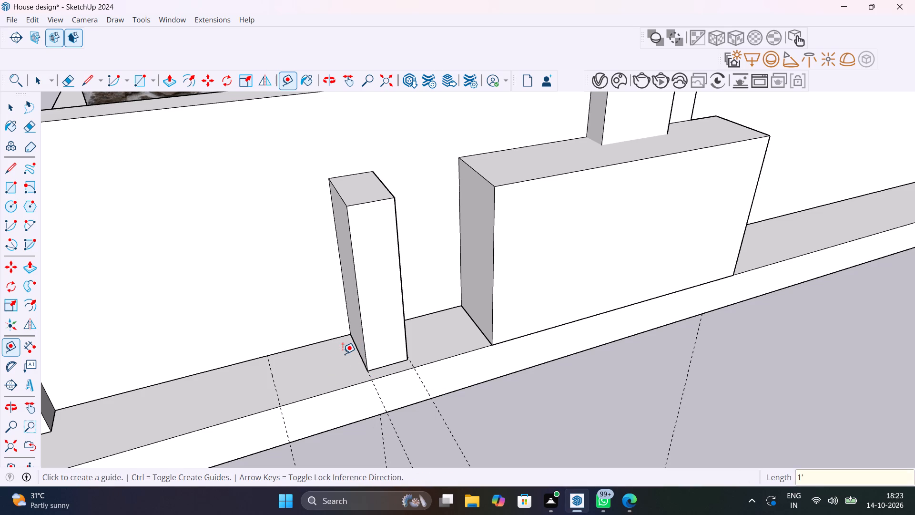
type("0.5'")
key("Return")
Place a second guide 0.5' beyond the new guide, toward the tall end pillar.
left_click(315, 364)
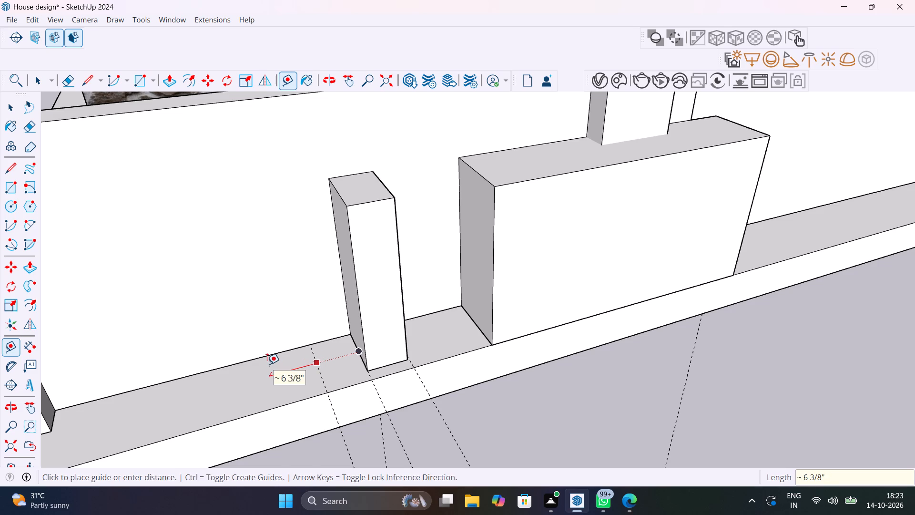
key("Escape")
left_click(321, 379)
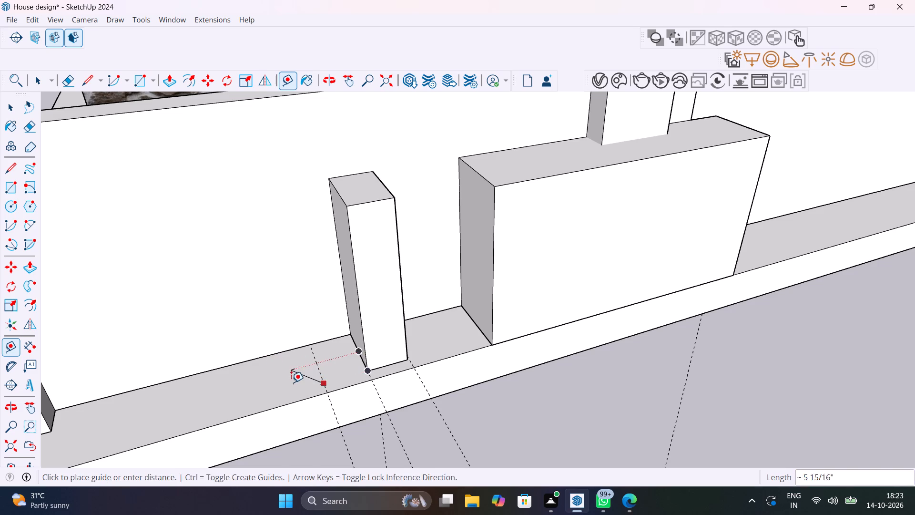
key("Escape")
key("Escape")
left_click(316, 371)
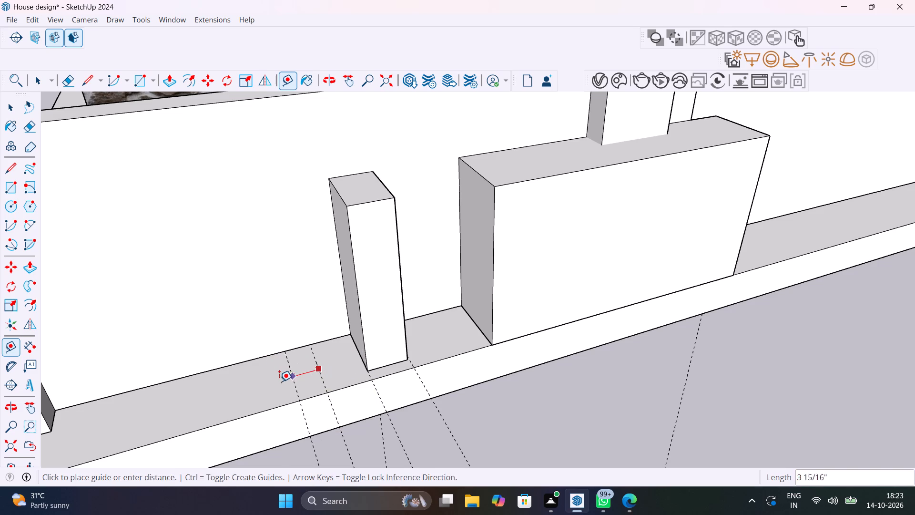
type("0.5'")
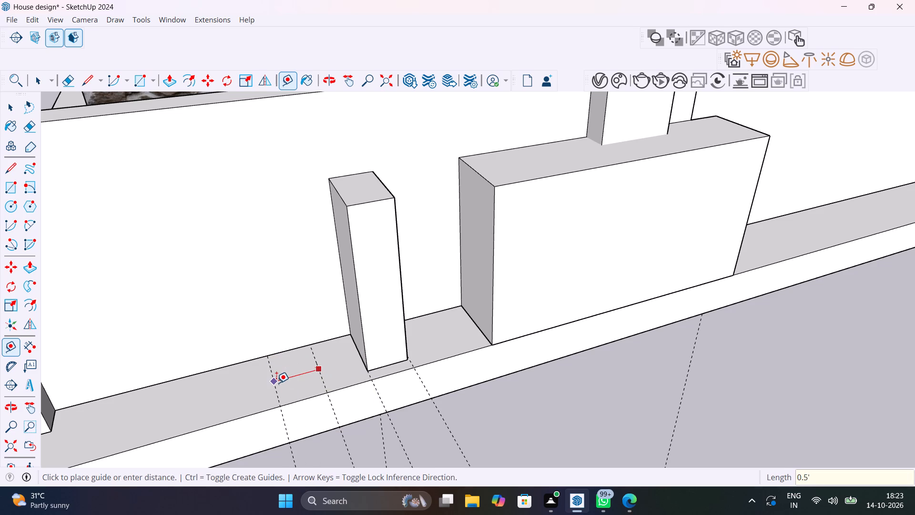
key("Return")
Draw a rectangle about 5 7/8" by 11 3/16" on the base ledge between the two new guides.
key("r")
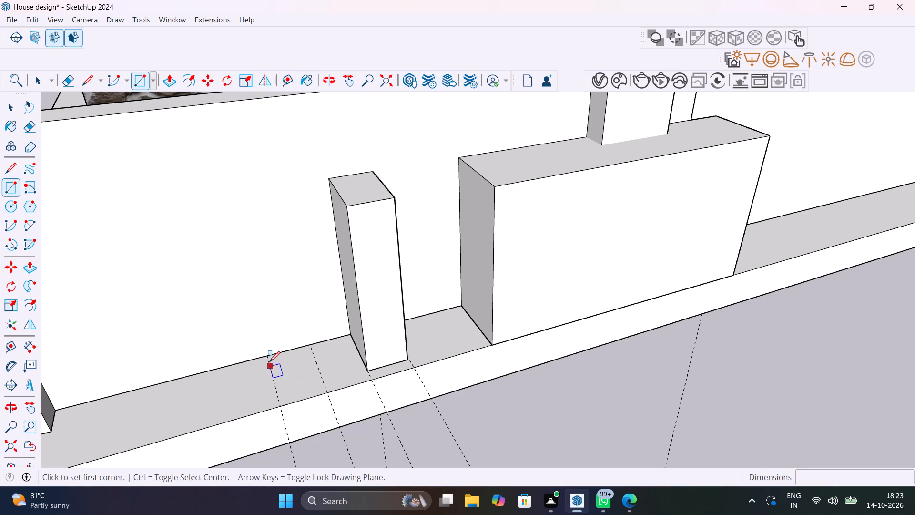
left_click(268, 358)
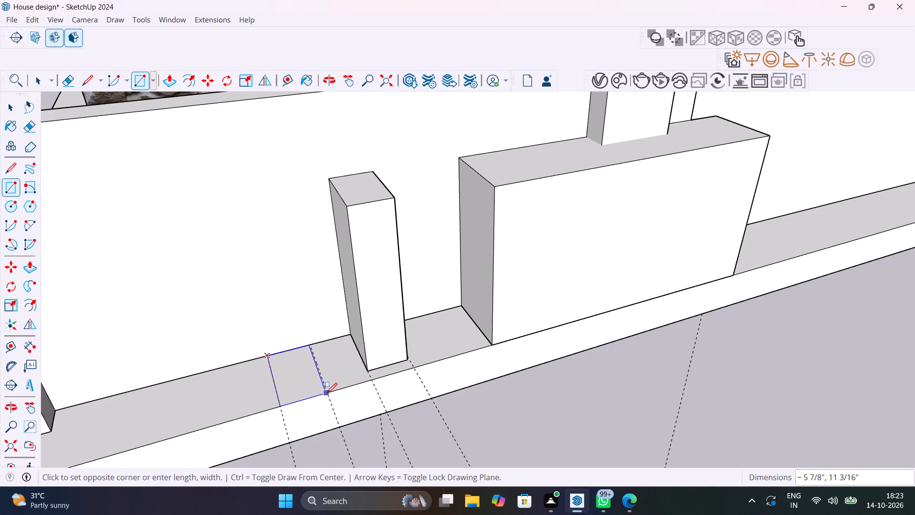
left_click(326, 394)
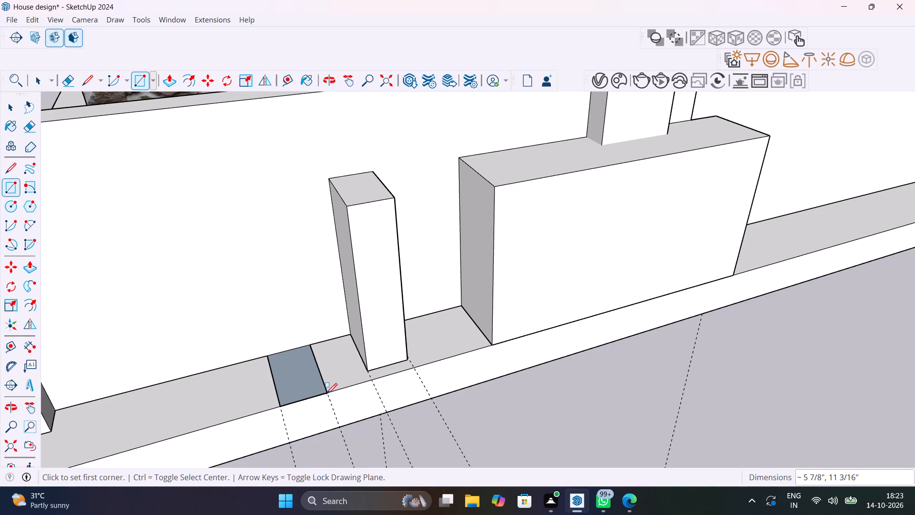
Push/pull the new rectangle up to the top of the first narrow post, making a second post.
key("p")
left_click(309, 380)
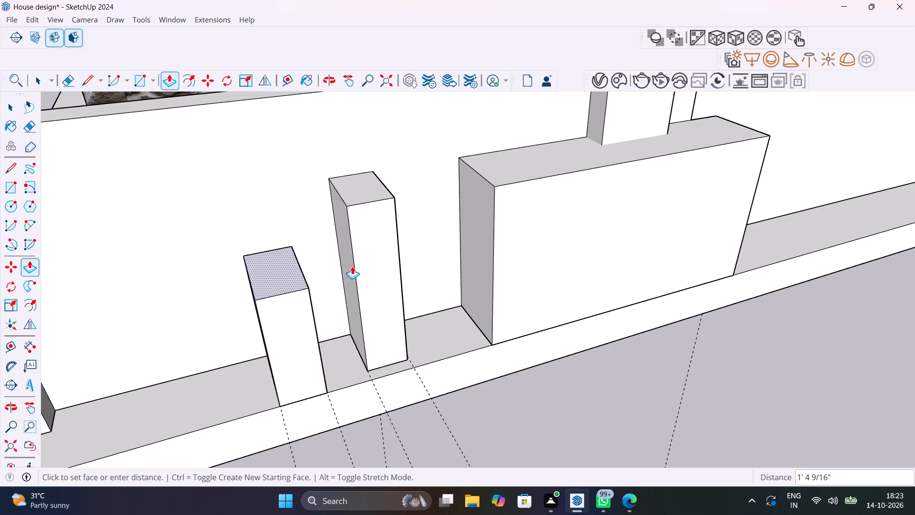
left_click(376, 198)
key("space")
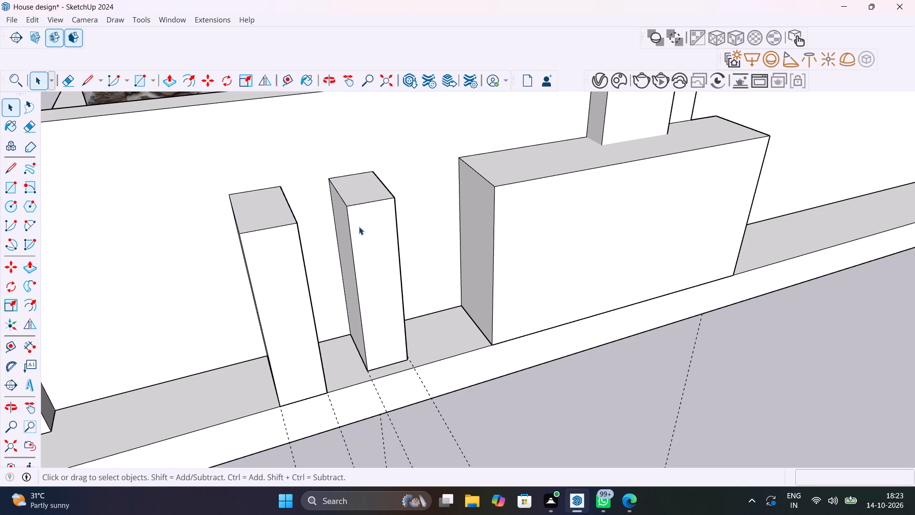
Push/pull the second post's front face 2" back, flush with the first post's front face.
left_click(298, 307)
key("p")
left_click(298, 307)
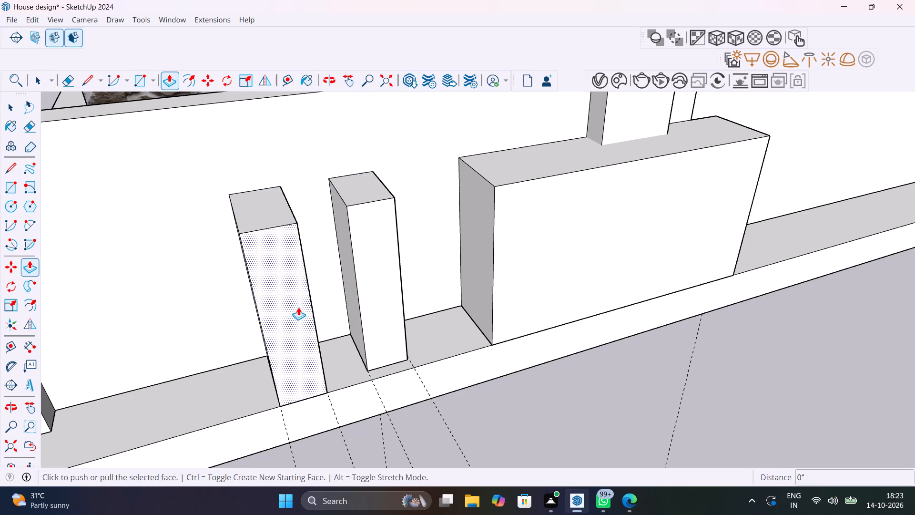
left_click(368, 290)
key("space")
left_click(519, 401)
Examine the two narrow posts, the front boundary wall and the whole house front from several angles and distances.
scroll(411, 409, "down", 7)
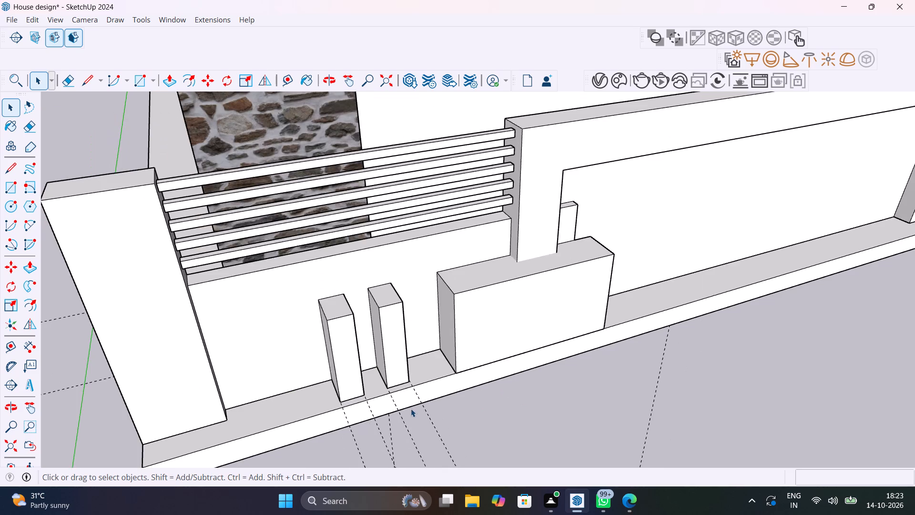
middle_click_drag(458, 391, 566, 379)
scroll(571, 380, "down", 6)
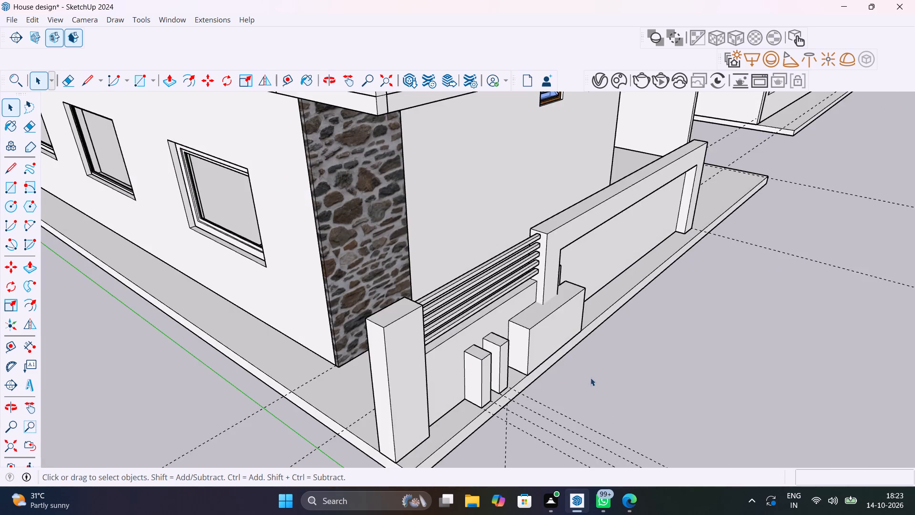
scroll(590, 377, "down", 1)
middle_click_drag(566, 375, 433, 369)
scroll(433, 369, "down", 6)
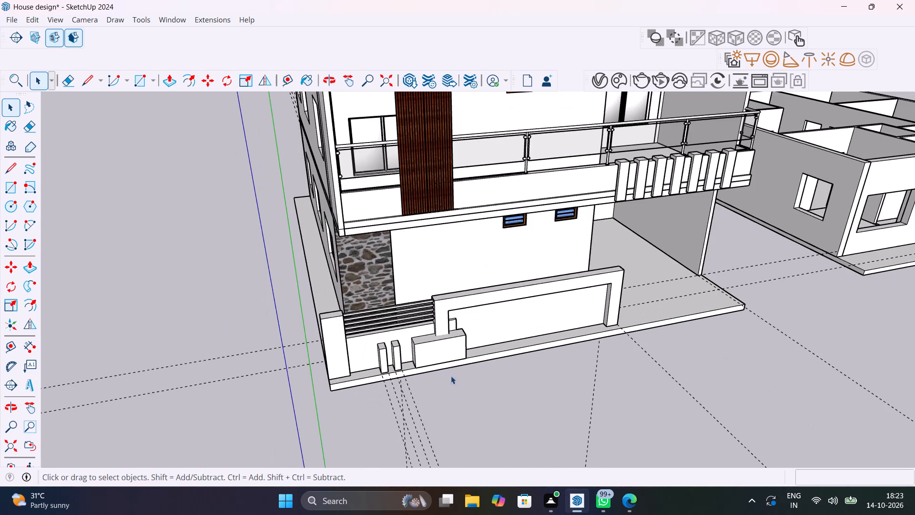
middle_click_drag(470, 376, 362, 313)
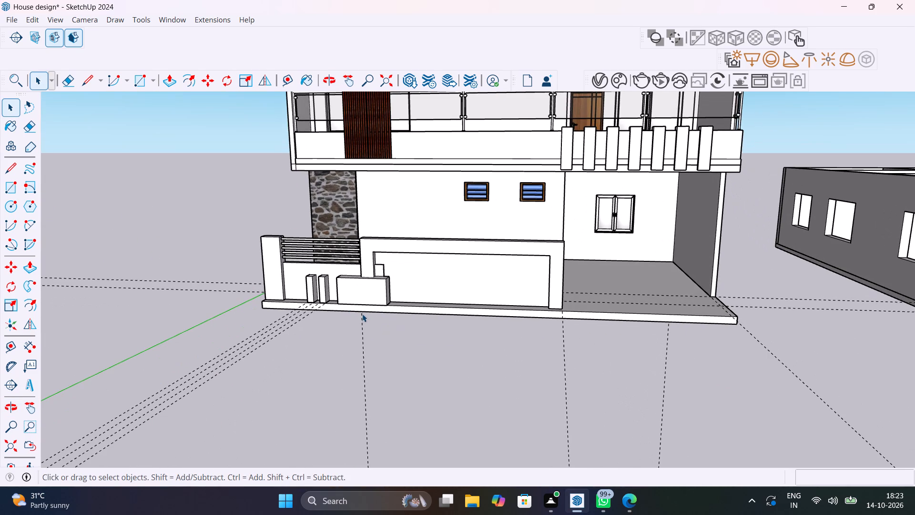
scroll(362, 314, "down", 6)
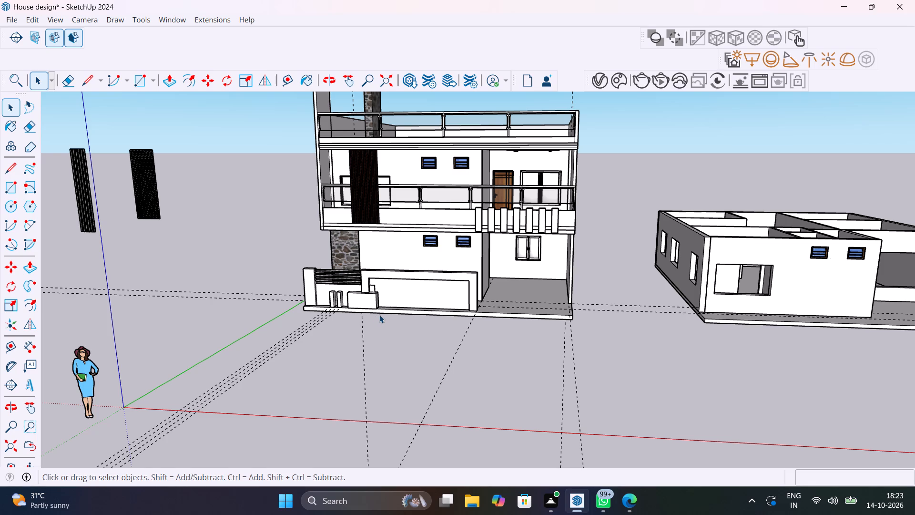
middle_click_drag(407, 315, 379, 359)
scroll(404, 350, "up", 2)
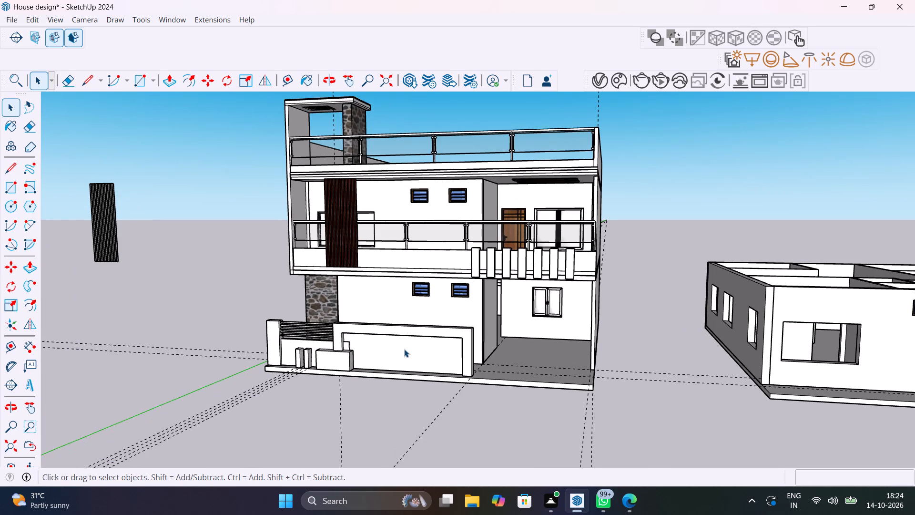
middle_click_drag(404, 349, 401, 377, "shift")
scroll(411, 370, "up", 1)
middle_click_drag(411, 370, 411, 369, "shift")
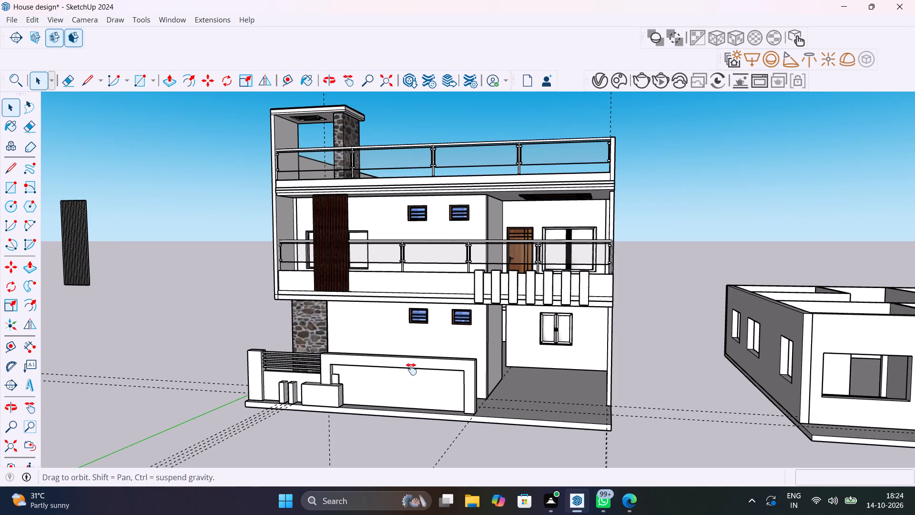
middle_click_drag(411, 369, 406, 395, "shift")
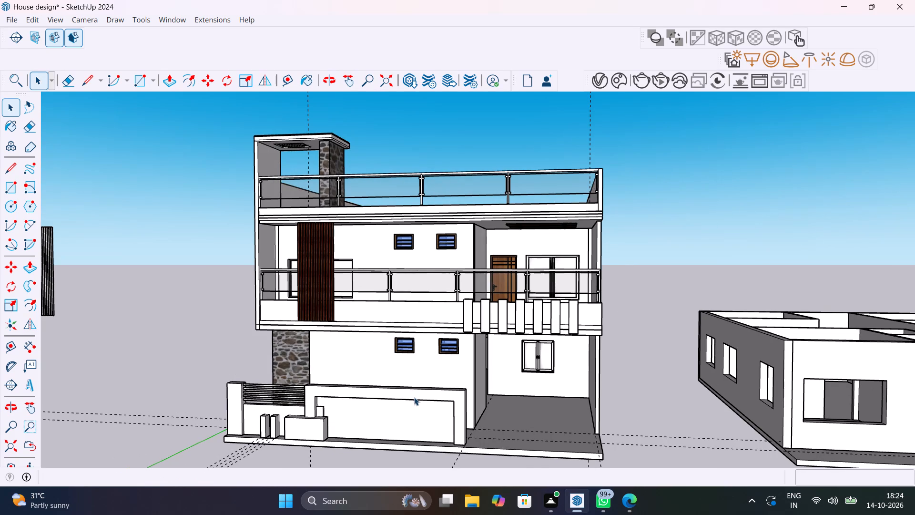
scroll(419, 399, "down", 10)
middle_click_drag(418, 398, 520, 373, "shift")
scroll(520, 373, "up", 1)
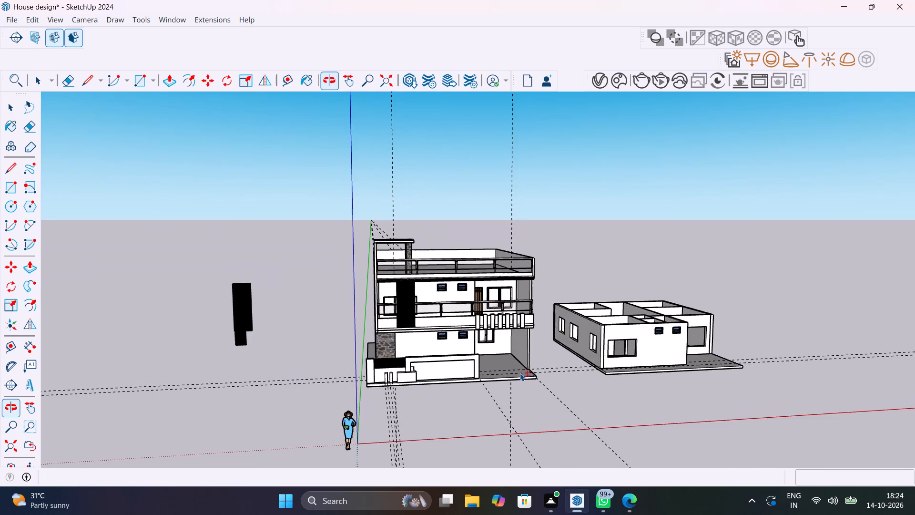
scroll(346, 393, "up", 16)
middle_click_drag(459, 379, 449, 377, "shift")
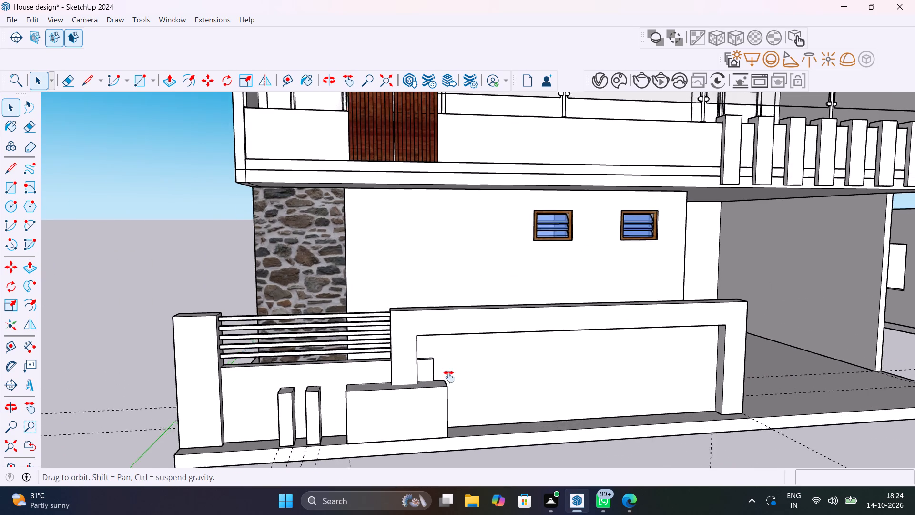
middle_click_drag(449, 377, 318, 337, "shift")
scroll(590, 326, "up", 5)
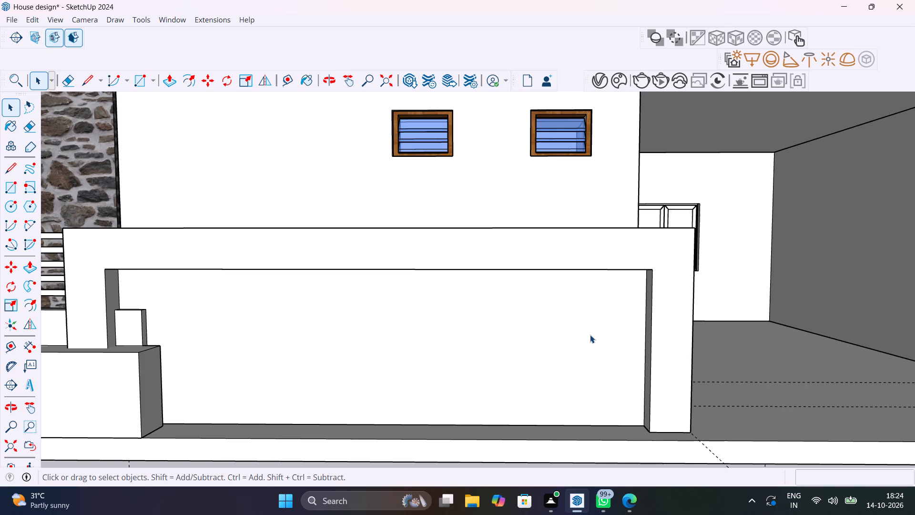
Place a vertical guide 5' from the recess's inner side edge at the porch end of the front boundary wall.
middle_click_drag(577, 311, 546, 255, "shift")
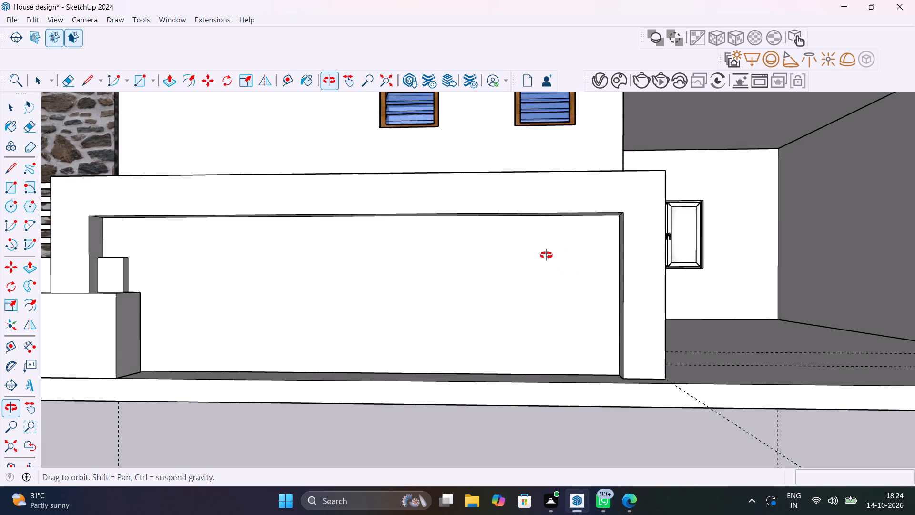
middle_click_drag(546, 255, 539, 257, "shift")
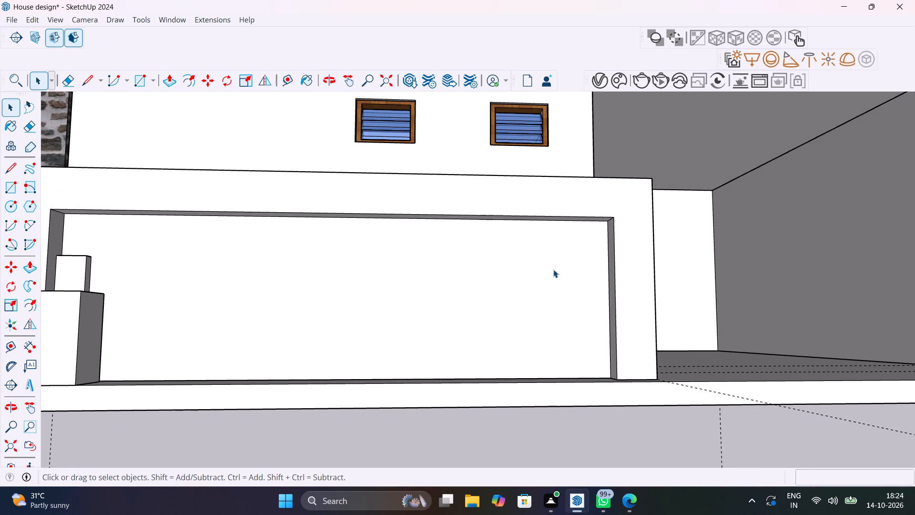
key("t")
left_click(606, 278)
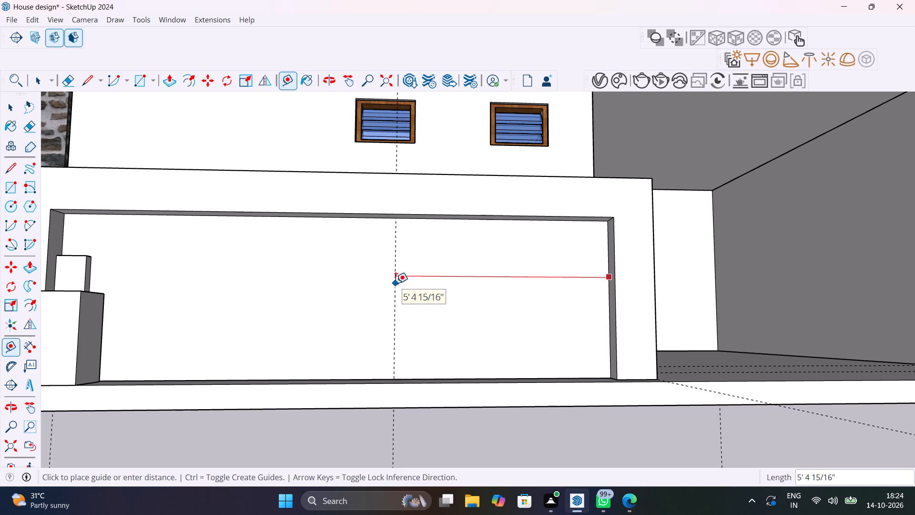
key("5")
key("apostrophe")
key("Return")
key("space")
Draw a 5' by 4' rectangle on the recess's back face, from the guide's top to the bottom corner at the porch end.
type("R")
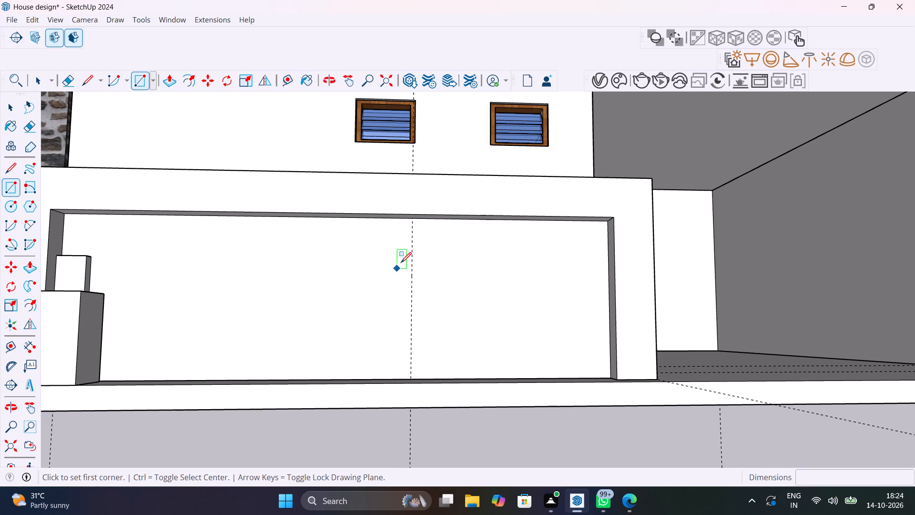
left_click(414, 221)
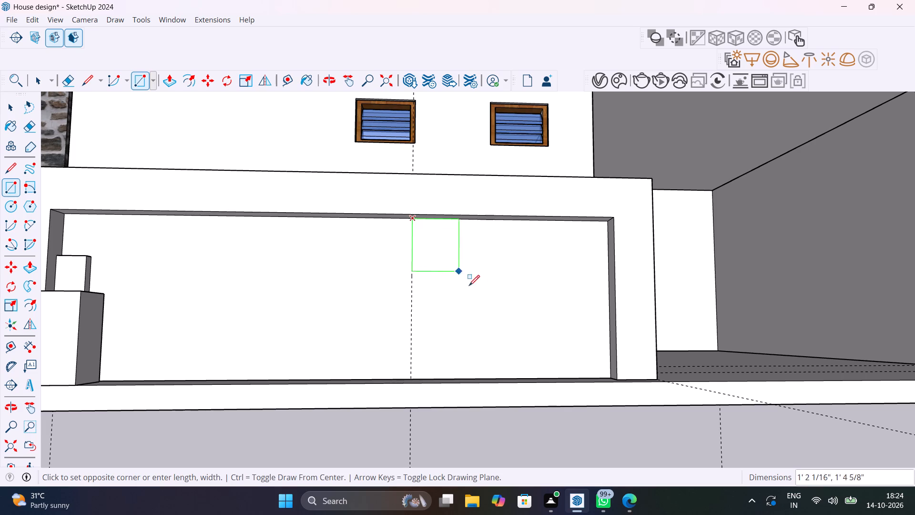
middle_click_drag(532, 344, 544, 372)
scroll(596, 391, "up", 6)
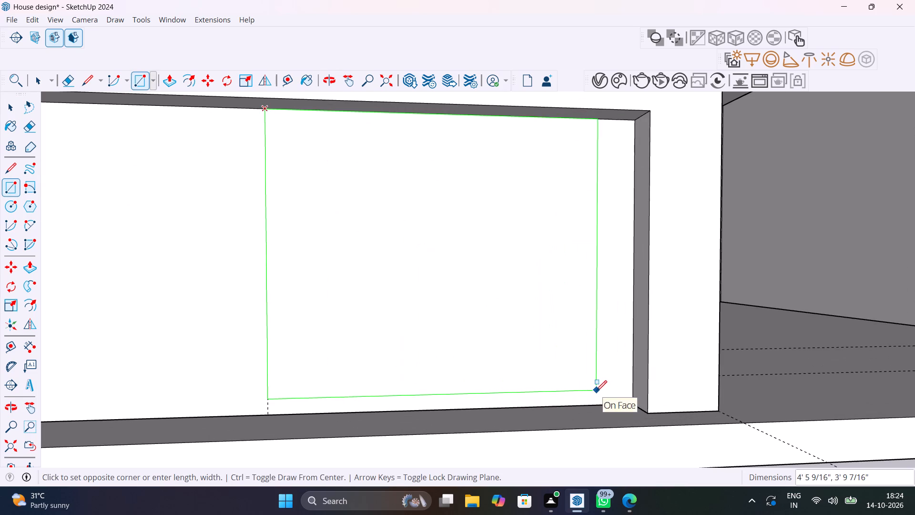
left_click(630, 405)
key("space")
Group the new rectangle's face together with its edges.
double_click(548, 353)
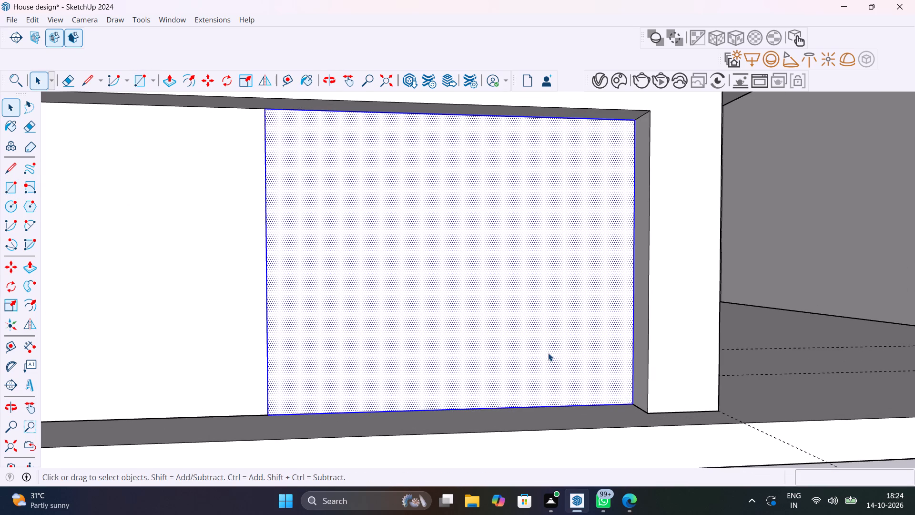
right_click(548, 353)
left_click(575, 152)
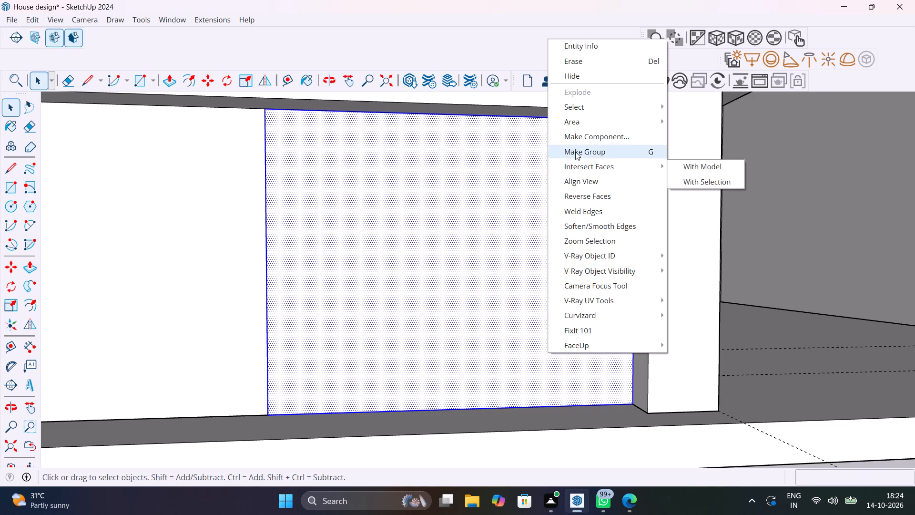
Push/pull the grouped rectangle 1" to make a thin panel, and leave the group.
double_click(540, 240)
key("p")
left_click(540, 240)
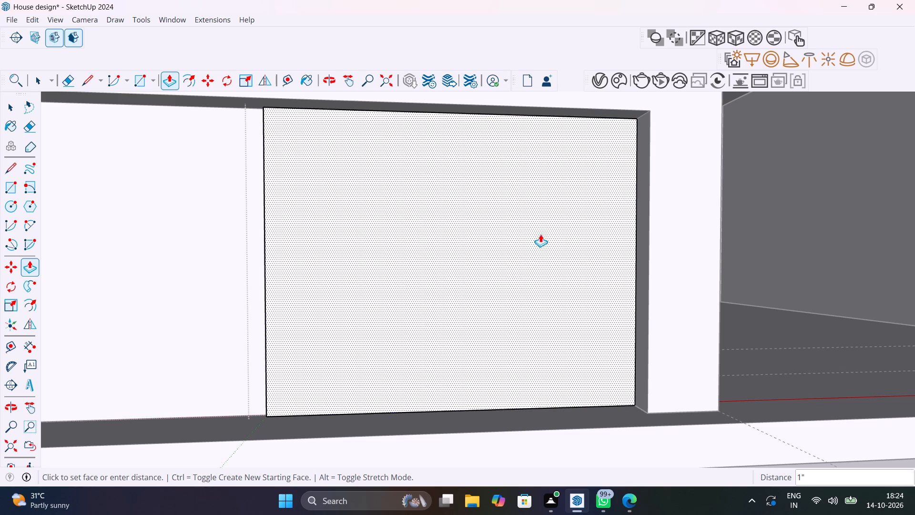
type("1\"")
key("Return")
key("space")
scroll(540, 234, "down", 11)
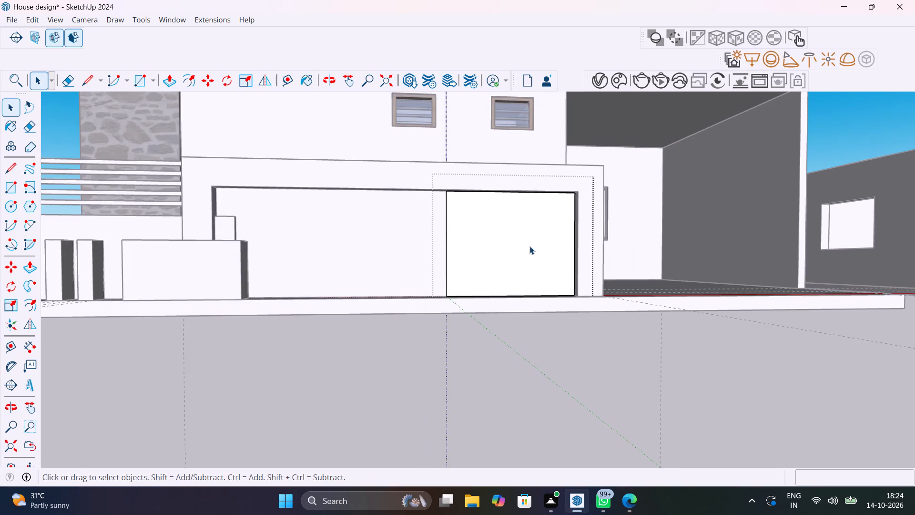
scroll(527, 257, "down", 1)
left_click(540, 366)
Select all connected geometry of the front boundary wall and make it a group.
middle_click_drag(530, 337, 572, 416)
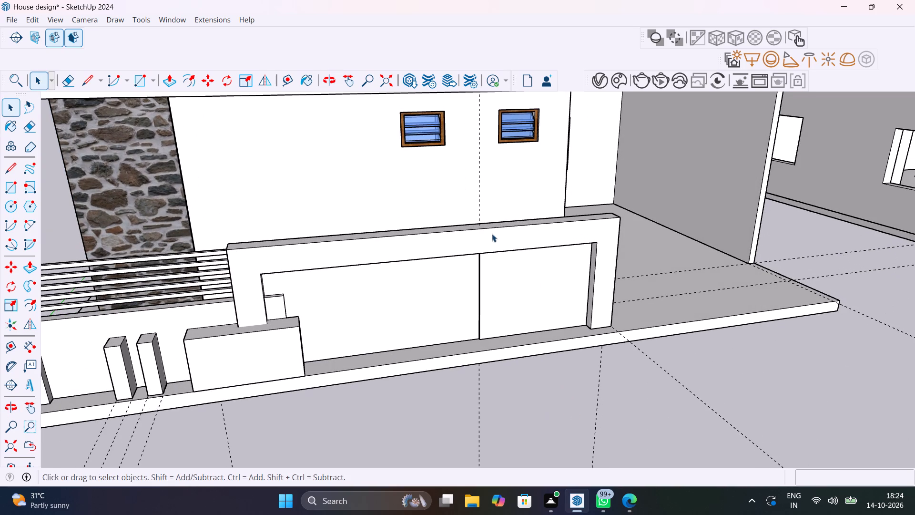
left_click(492, 233)
triple_click(492, 233)
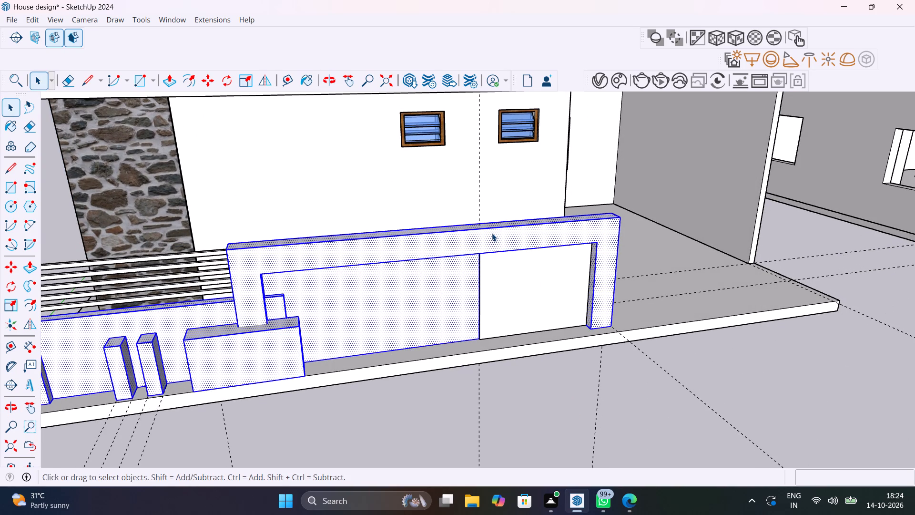
scroll(492, 233, "down", 5)
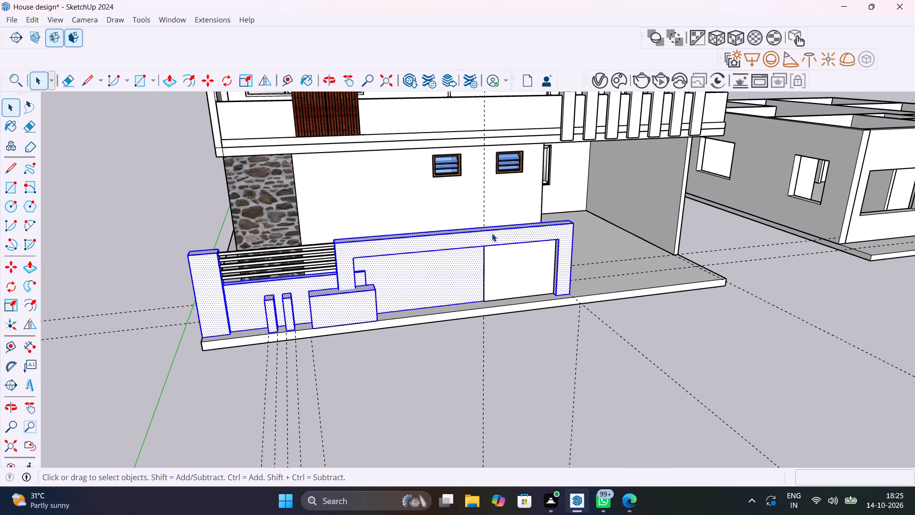
right_click(492, 233)
left_click(544, 117)
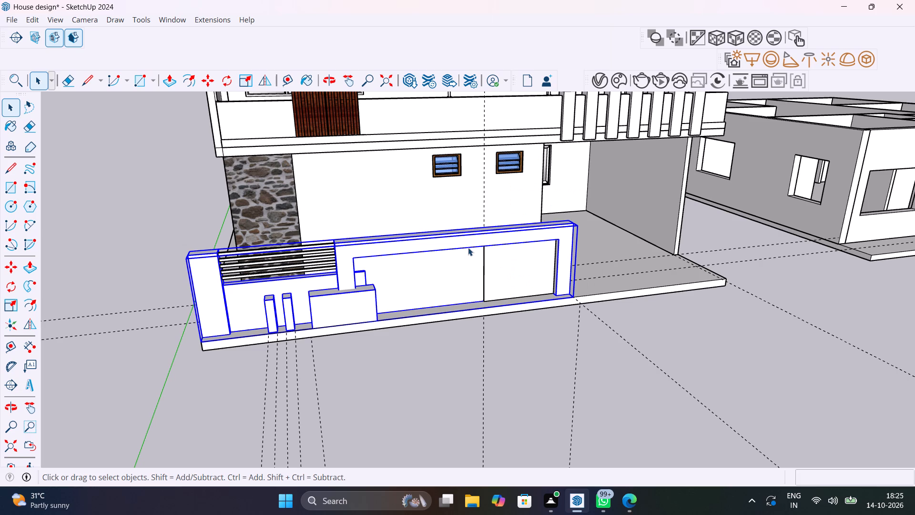
Hide the boundary wall group so that the thin panel stands alone.
left_click(473, 246)
right_click(473, 246)
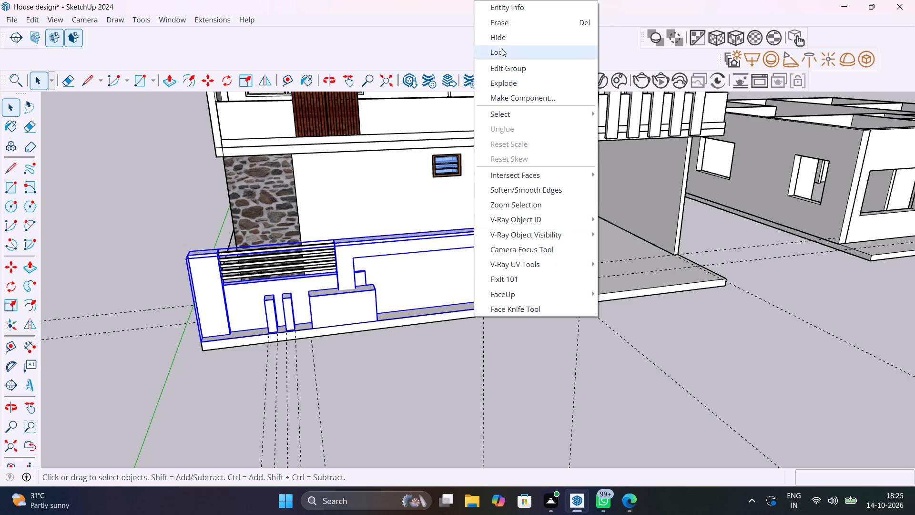
left_click(501, 41)
Inside the panel group, copy the vertical edge at the guide 5' to the opposite side and divide the span into five equal strips.
scroll(494, 221, "up", 9)
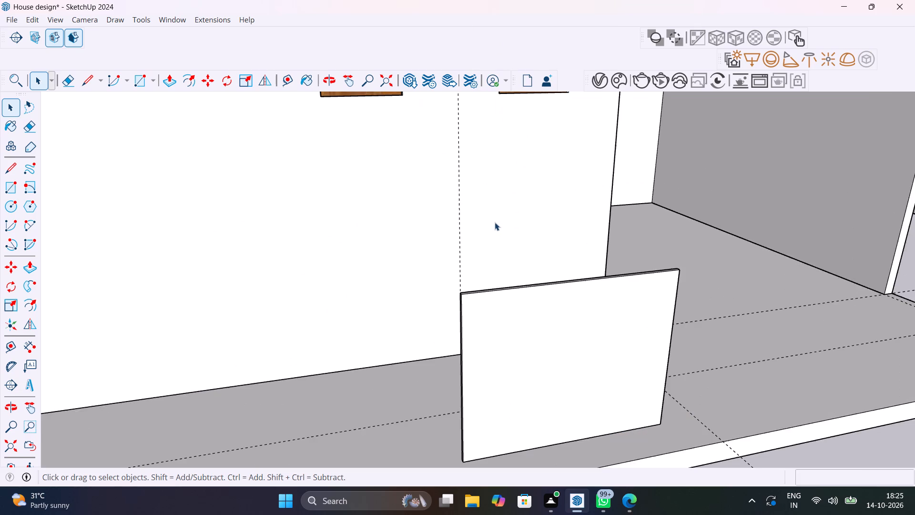
middle_click_drag(497, 290, 536, 249)
scroll(536, 250, "down", 5)
scroll(527, 241, "up", 9)
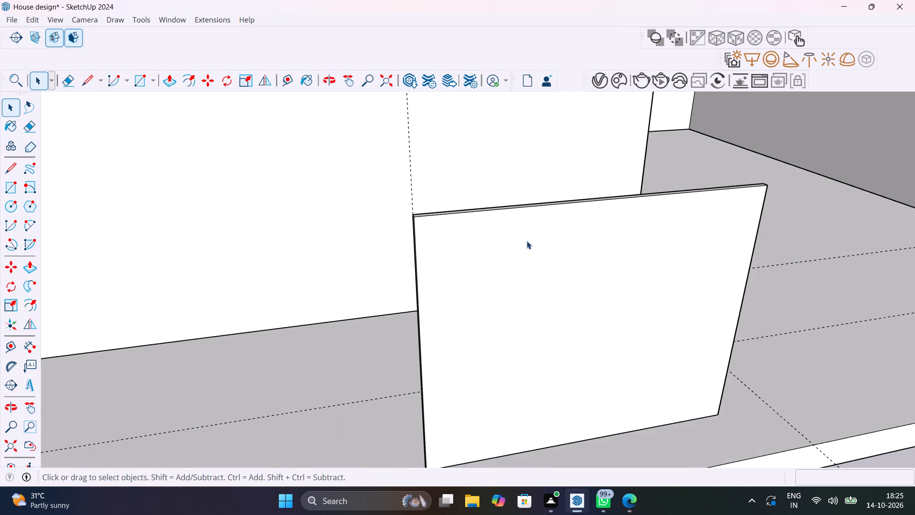
double_click(429, 241)
scroll(429, 241, "up", 7)
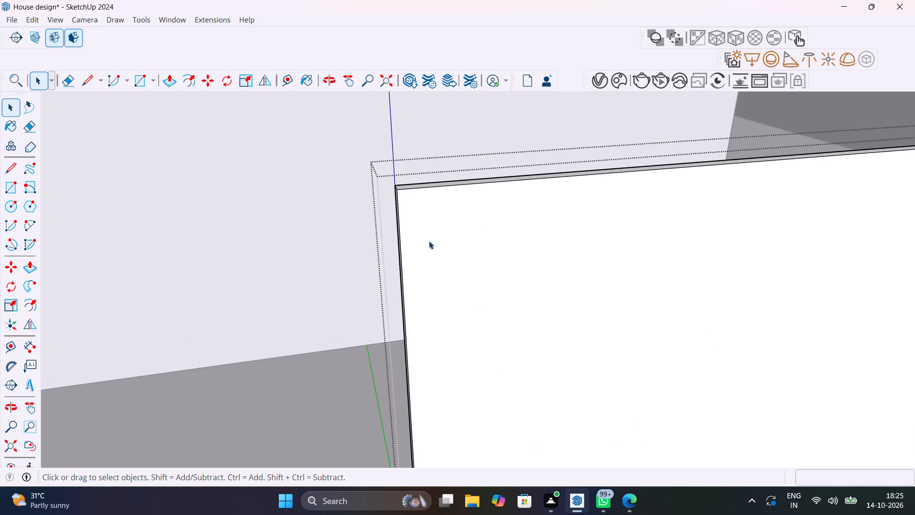
middle_click_drag(428, 240, 408, 284)
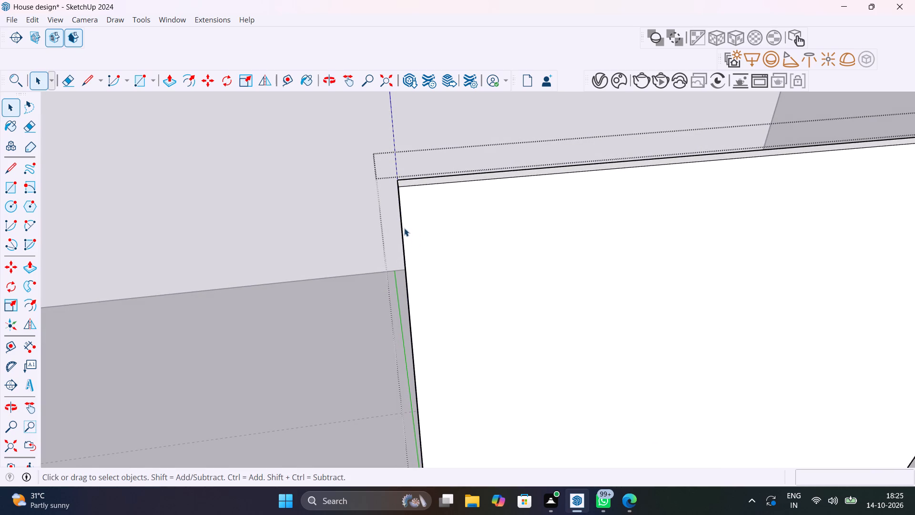
left_click(401, 215)
key("m")
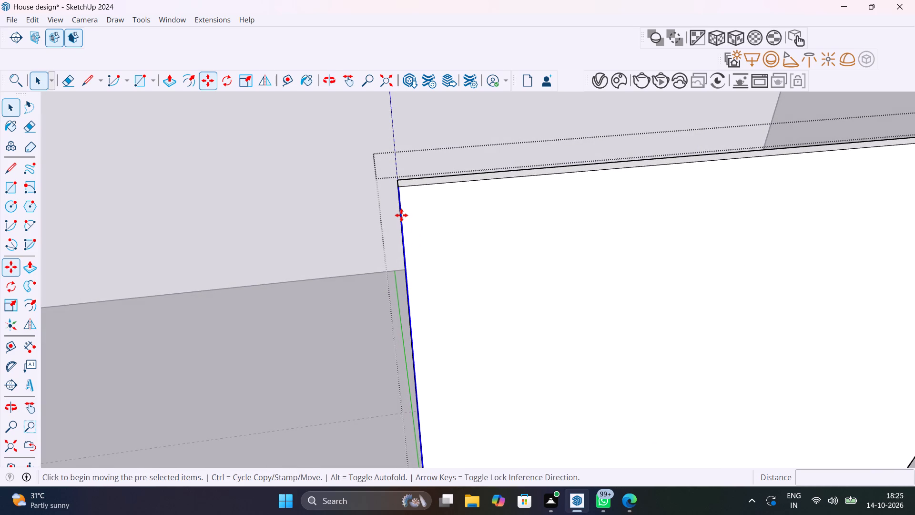
left_click(400, 190)
scroll(429, 187, "down", 13)
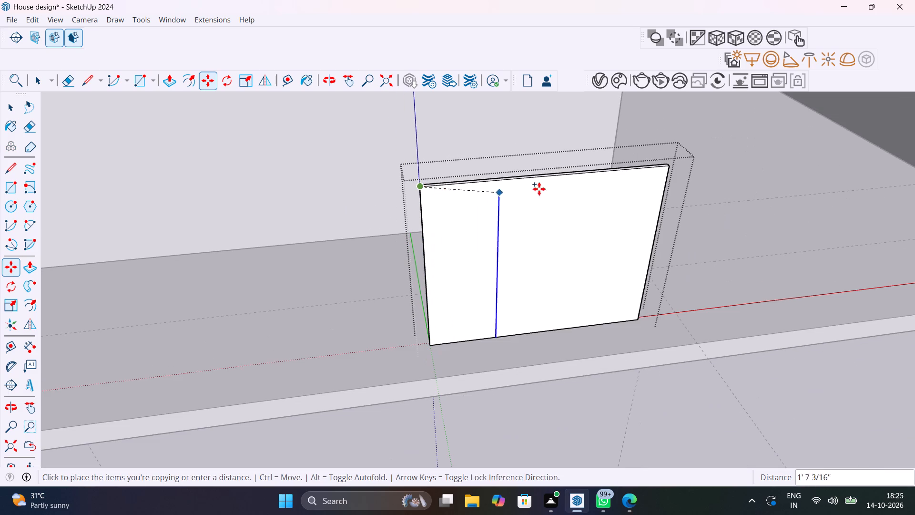
left_click(670, 167)
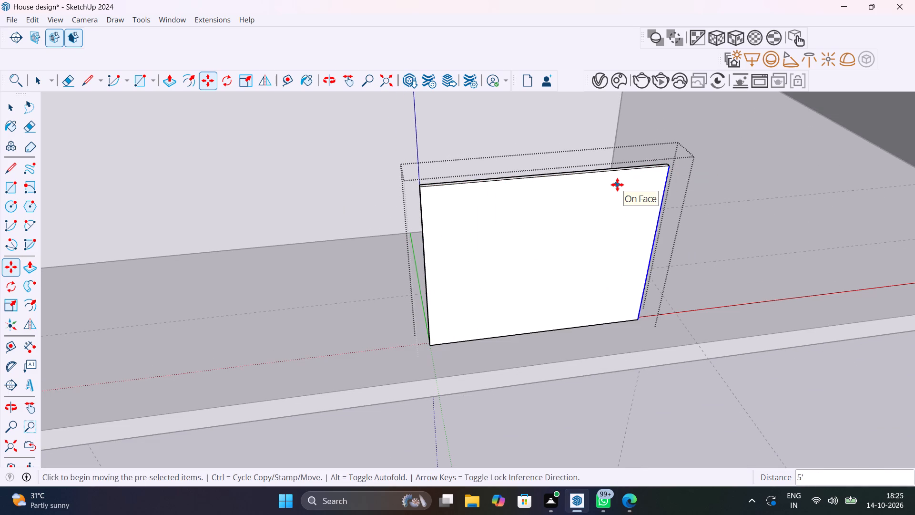
type("4/")
key("Return")
type("5/")
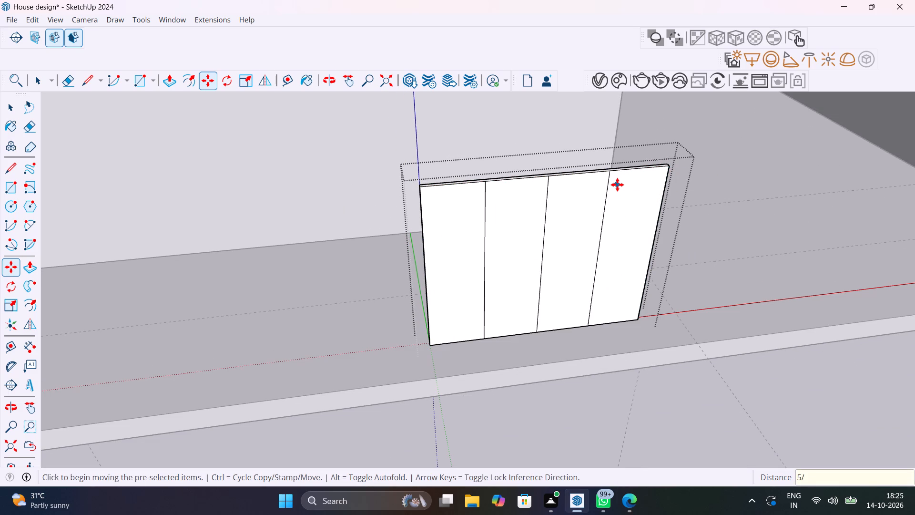
key("Return")
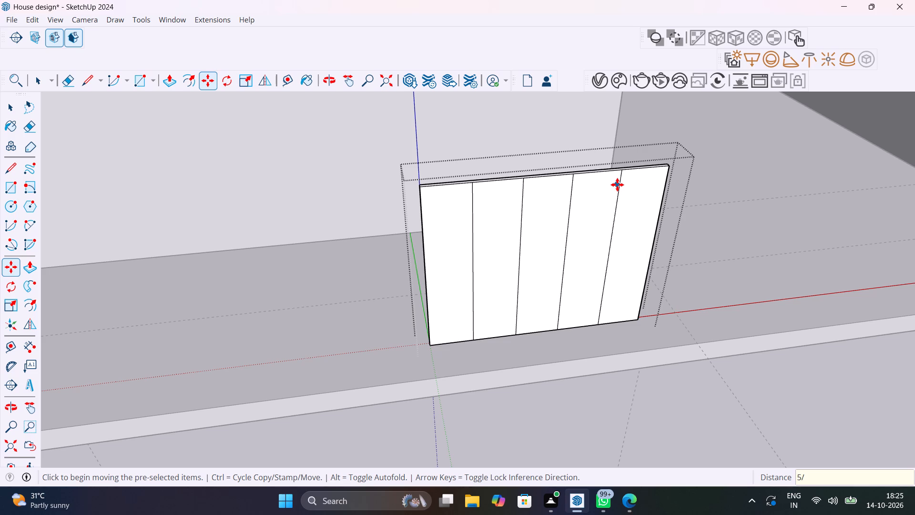
key("space")
Select the four vertical dividing lines on the panel face and copy them 4 mm to one side.
scroll(478, 201, "up", 9)
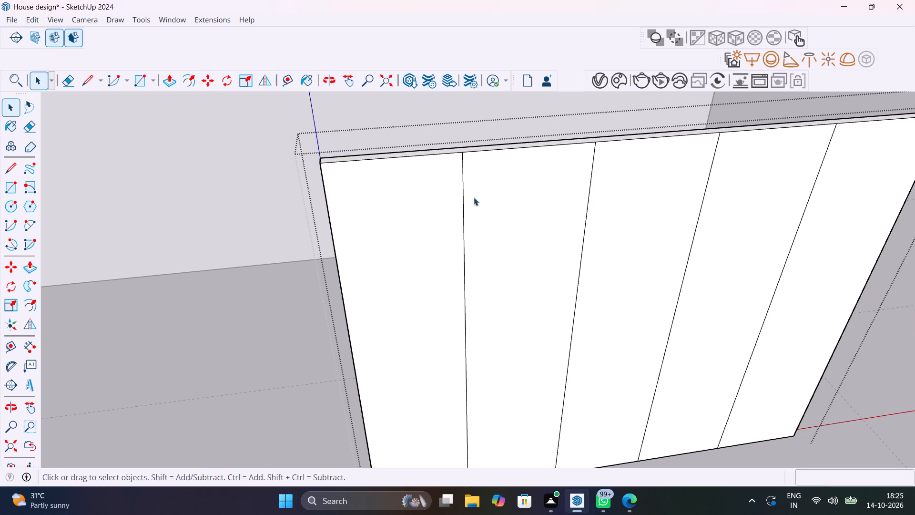
left_click(463, 185)
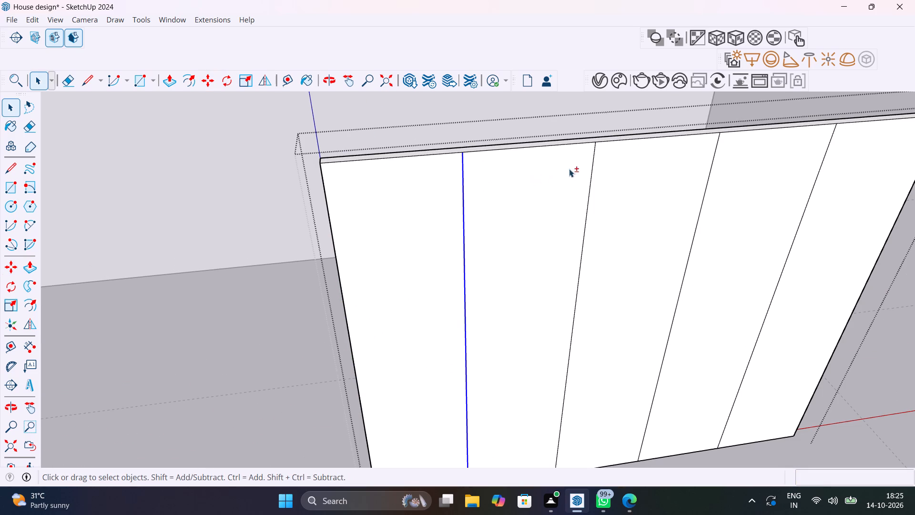
left_click(592, 162, "shift")
left_click(707, 185, "shift")
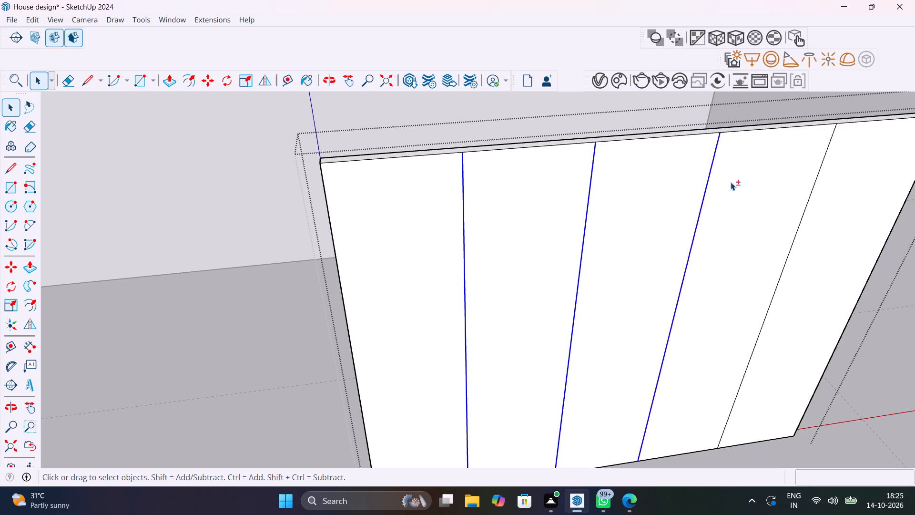
left_click(814, 180, "shift")
scroll(762, 191, "down", 4, "shift")
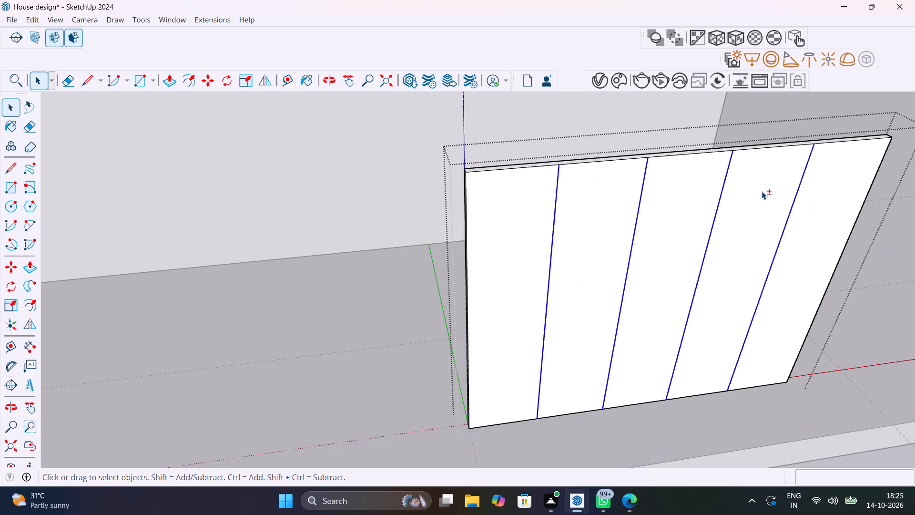
middle_click_drag(762, 191, 680, 224, "shift")
key("m")
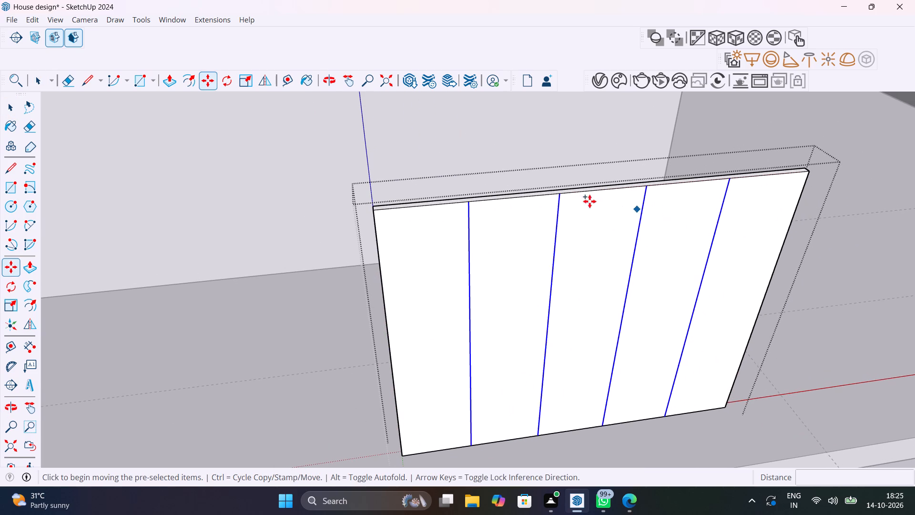
left_click(465, 203)
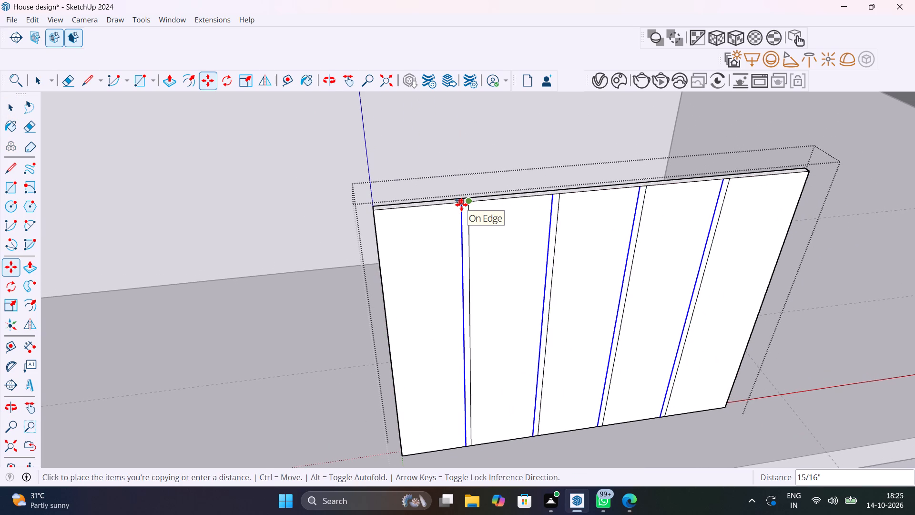
type("4MM")
key("Return")
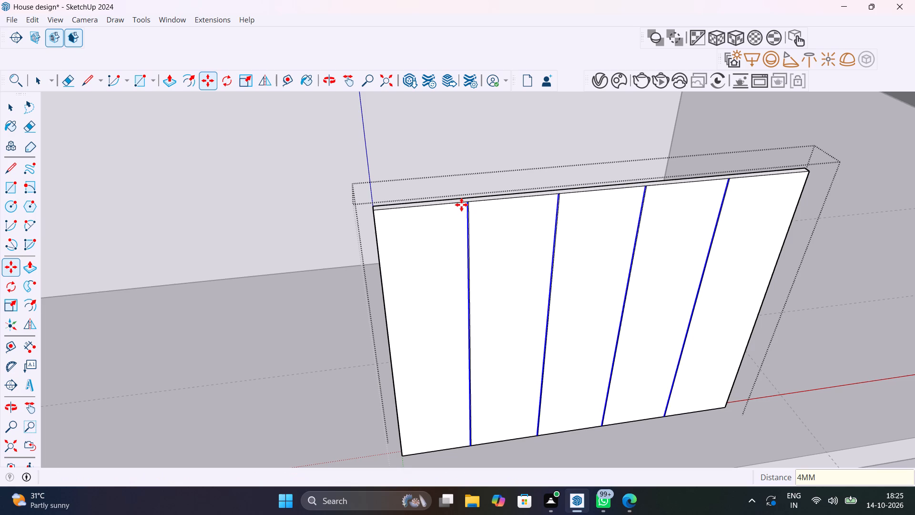
Copy the four offset lines 8 mm to the opposite side, past the original dividing lines.
scroll(461, 205, "up", 15)
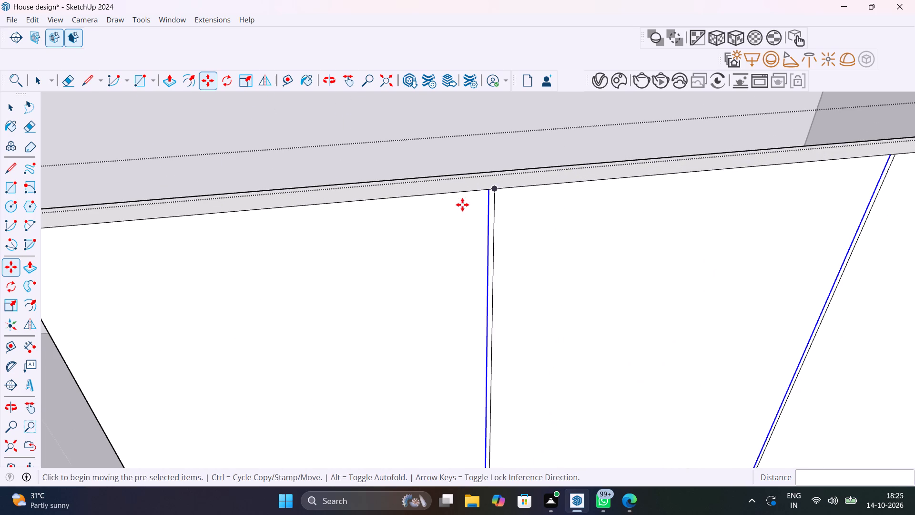
left_click(489, 192)
type("8MM")
key("Return")
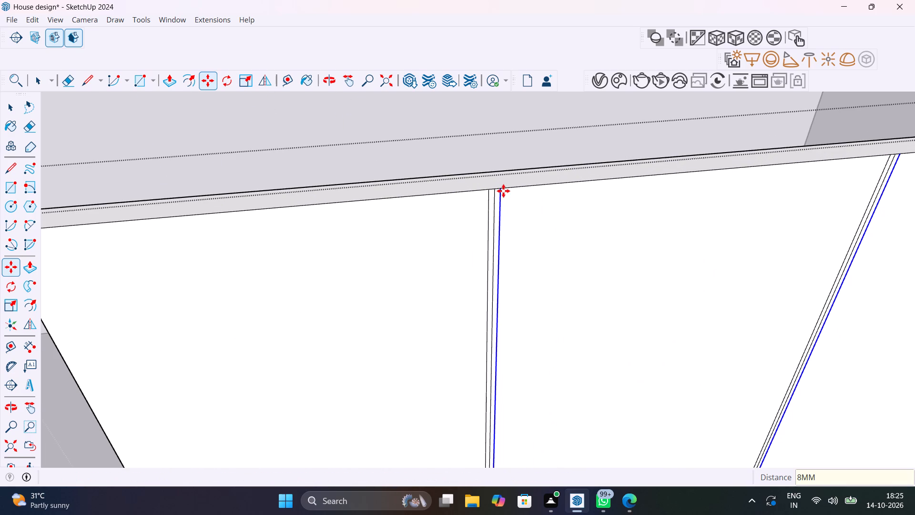
Delete the original middle line from each of the four line triples, leaving narrow 8 mm strips.
key("space")
scroll(494, 208, "up", 5)
left_click(494, 207)
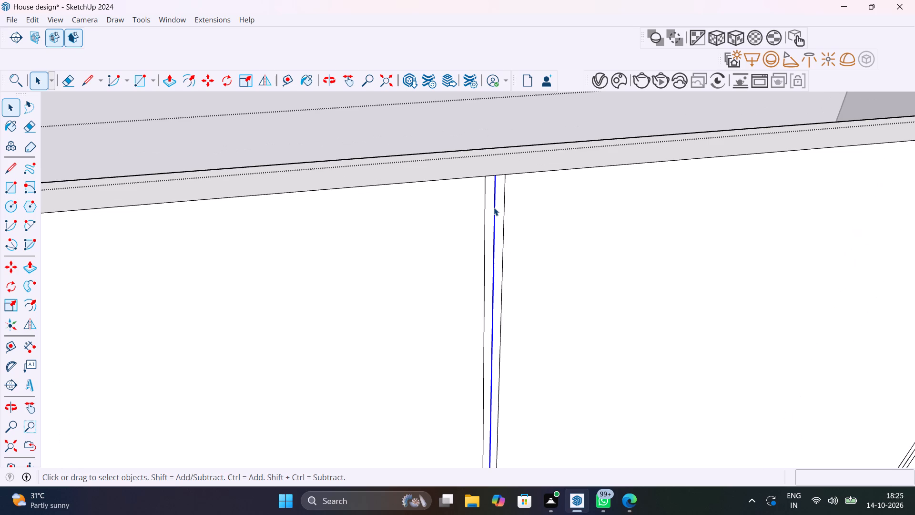
key("Delete")
scroll(494, 207, "down", 16)
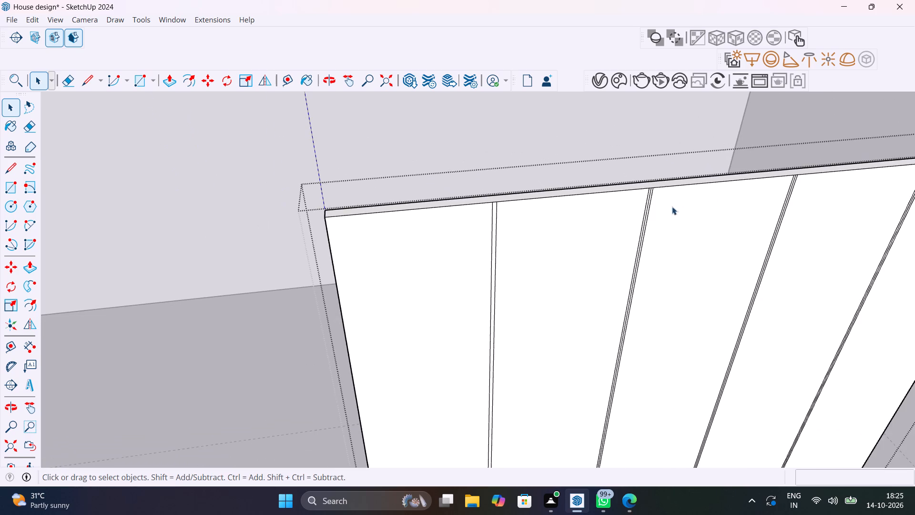
scroll(657, 197, "up", 16)
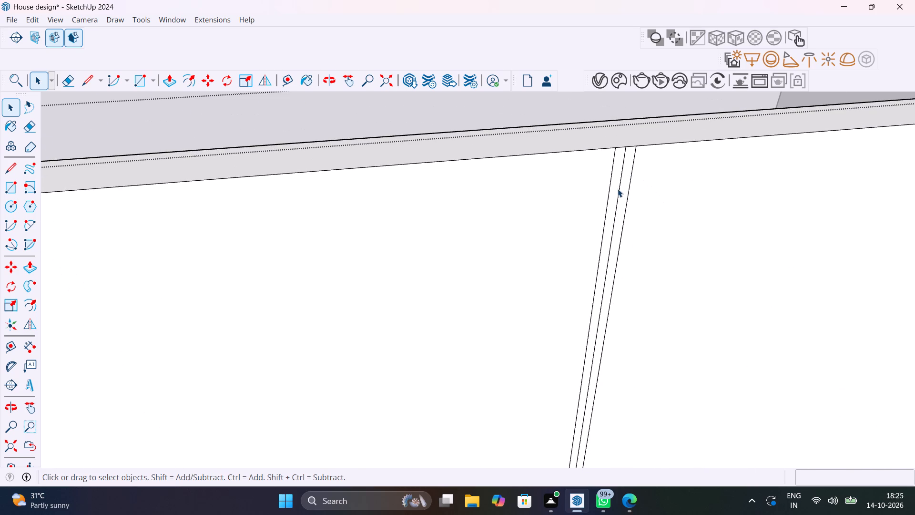
left_click(618, 189)
key("Delete")
scroll(618, 189, "down", 20)
scroll(618, 189, "down", 2)
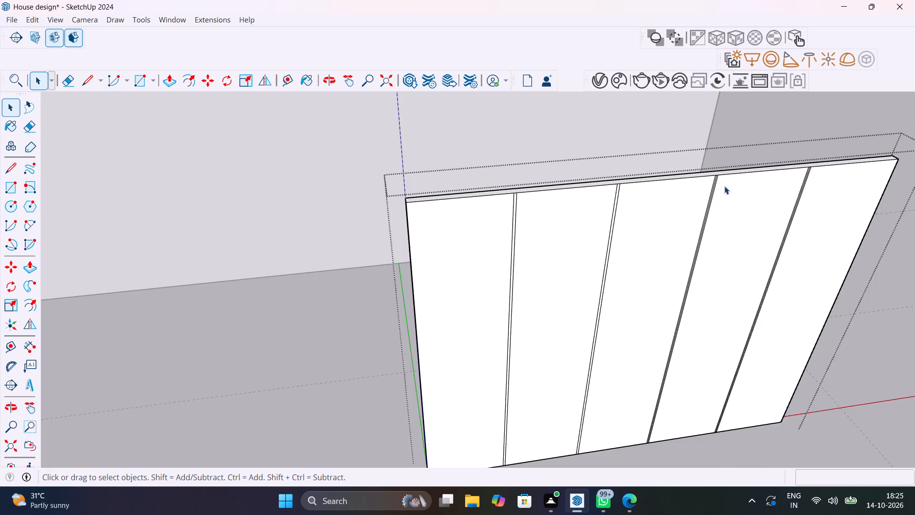
scroll(721, 185, "up", 15)
left_click(694, 164)
key("Delete")
scroll(694, 163, "down", 7)
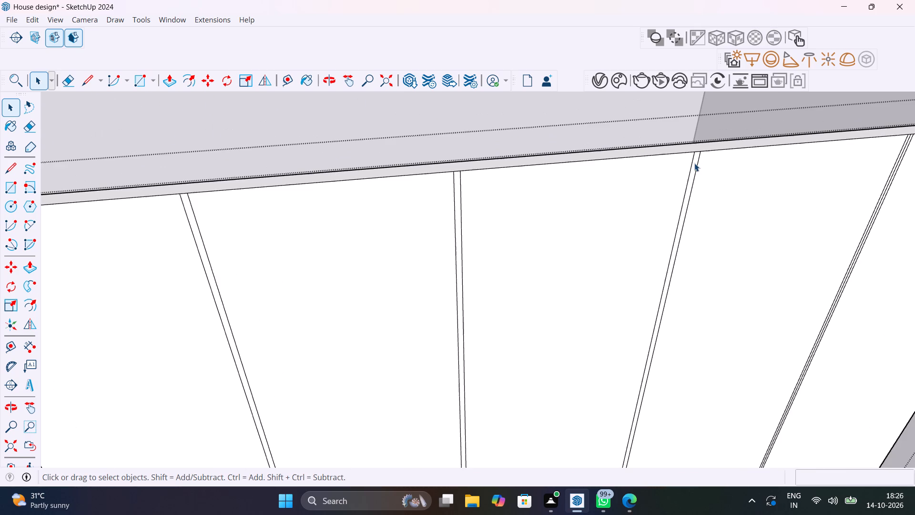
scroll(694, 163, "down", 13)
scroll(773, 150, "up", 7)
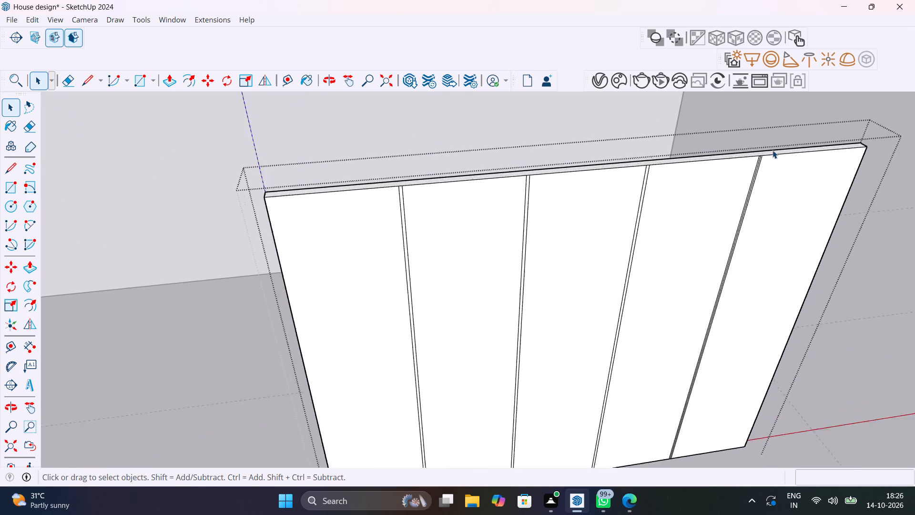
scroll(773, 150, "up", 13)
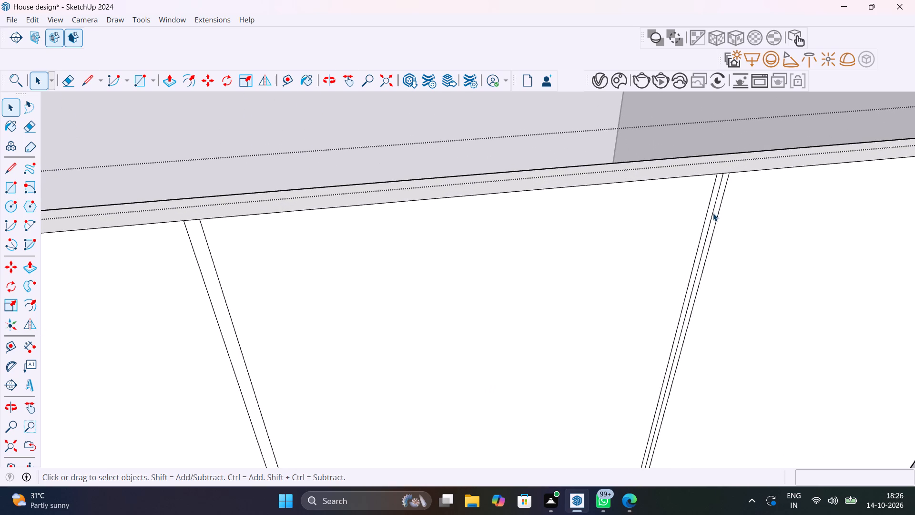
left_click(713, 214)
key("Delete")
Push all four narrow strips back 1" through the panel to cut gaps between the slats, and leave the group.
key("p")
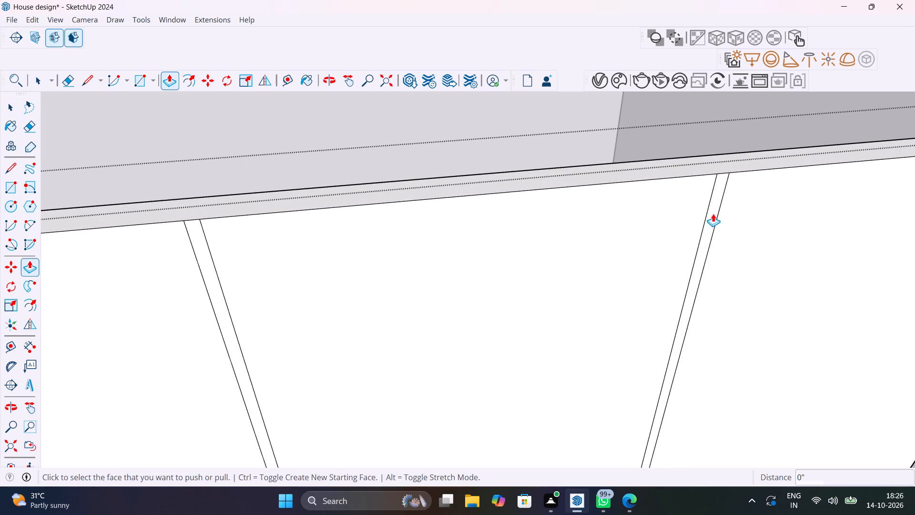
left_click(713, 214)
left_click(715, 156)
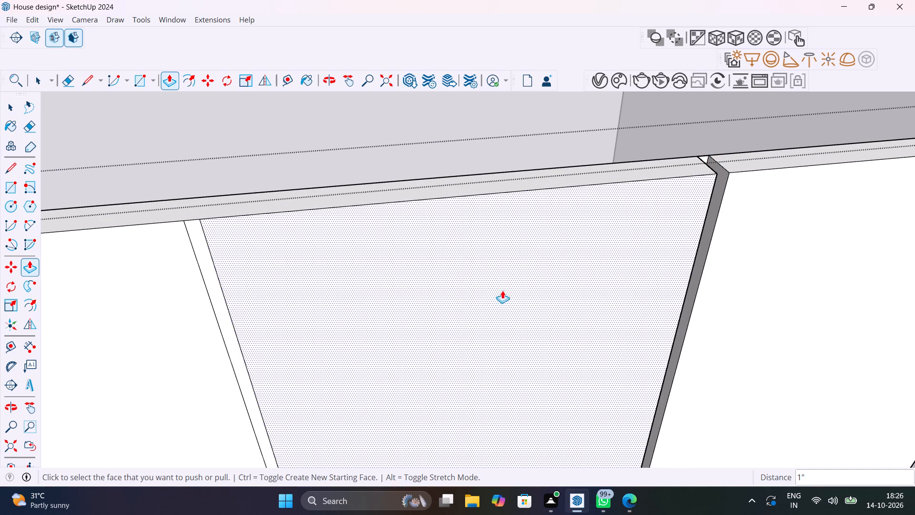
scroll(496, 292, "down", 12)
scroll(417, 307, "up", 10)
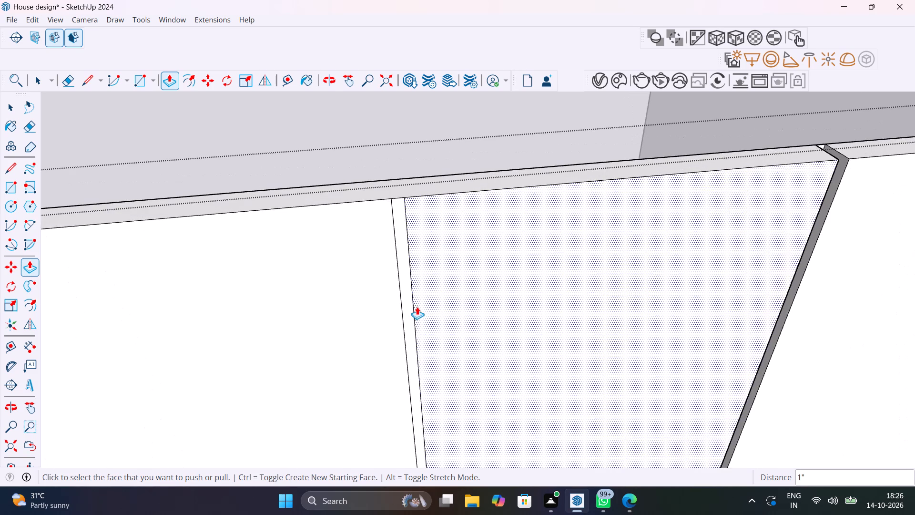
double_click(411, 316)
scroll(411, 316, "down", 14)
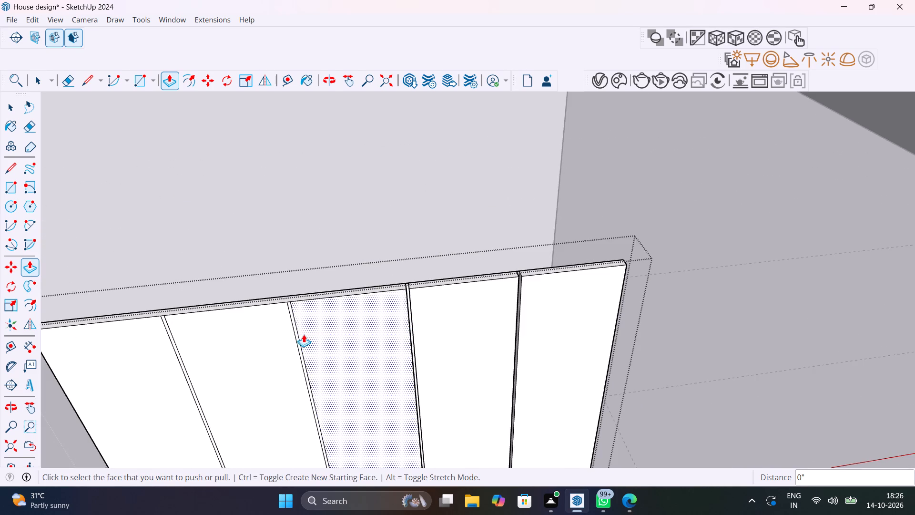
scroll(302, 333, "up", 14)
double_click(285, 345)
scroll(285, 344, "down", 5)
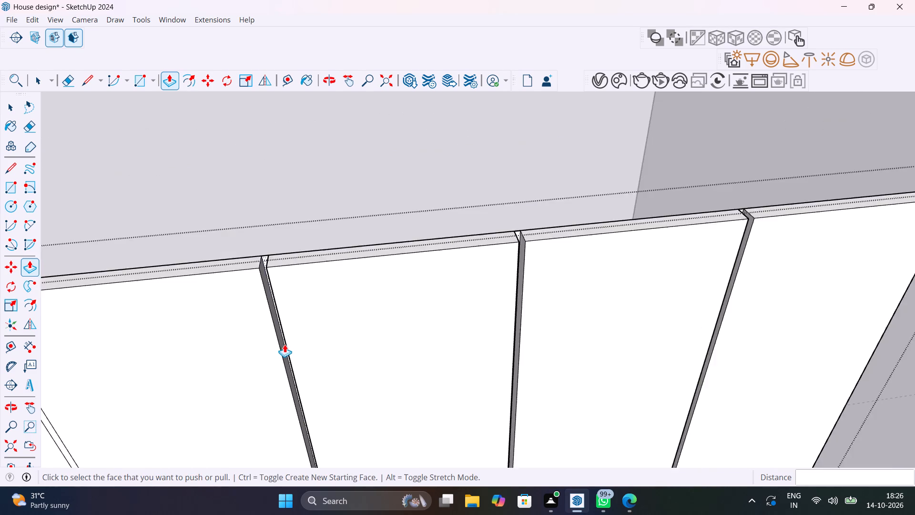
scroll(285, 344, "down", 15)
scroll(197, 350, "up", 20)
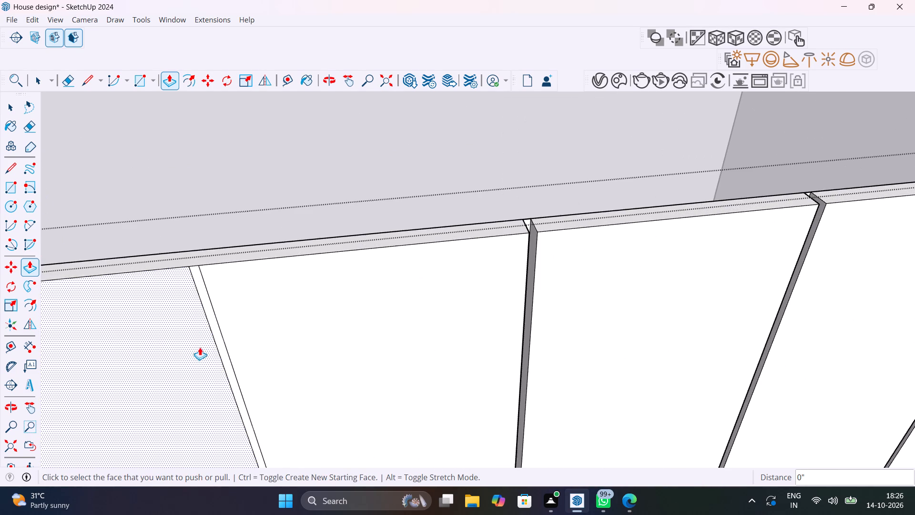
double_click(216, 334)
scroll(216, 334, "down", 20)
scroll(216, 334, "down", 4)
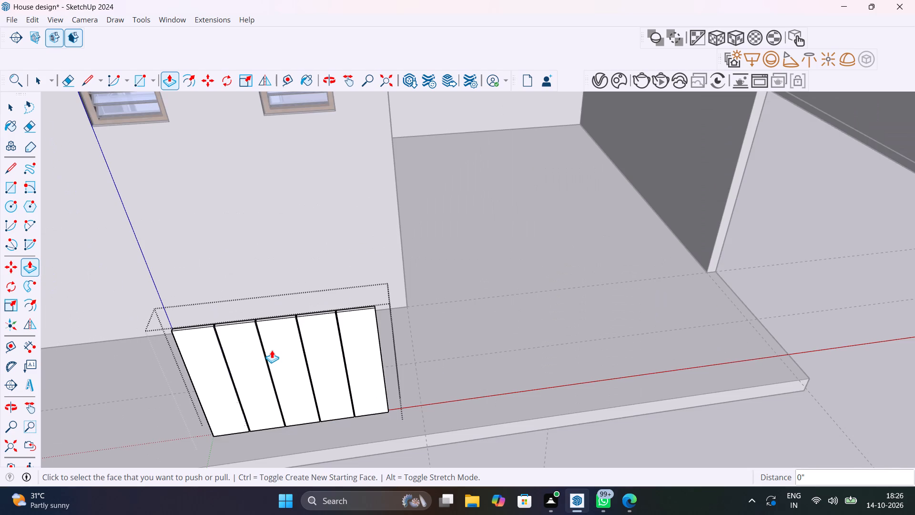
key("space")
left_click(846, 287)
Unhide all hidden objects to bring back the front boundary wall.
middle_click_drag(569, 331, 575, 313)
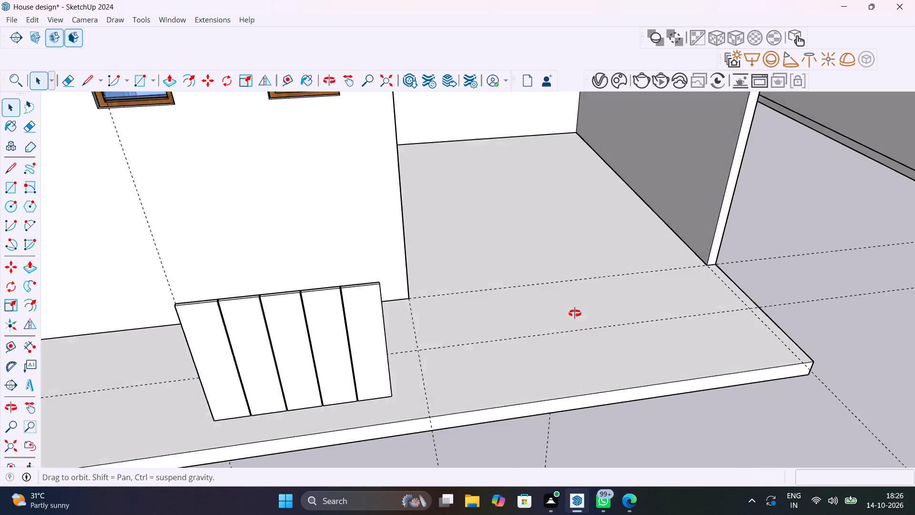
middle_click_drag(575, 313, 589, 294)
scroll(589, 294, "up", 1)
scroll(521, 309, "down", 7)
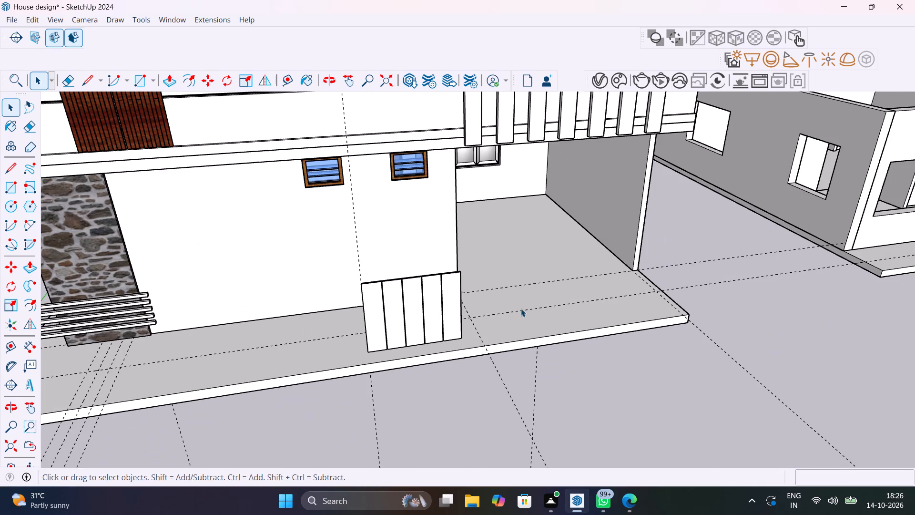
left_click(32, 19)
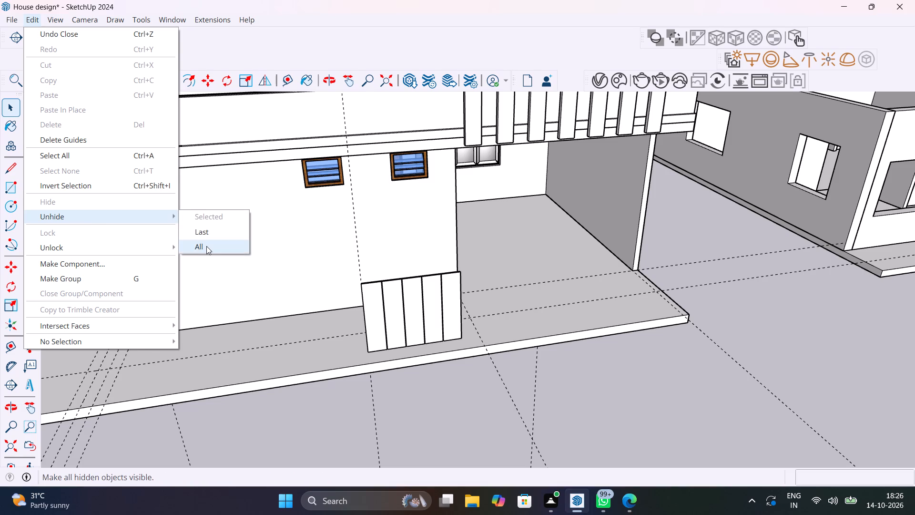
left_click(206, 246)
Place a guide 4.5" in from the plinth's outer edge along the three-window side of the house.
scroll(286, 249, "down", 7)
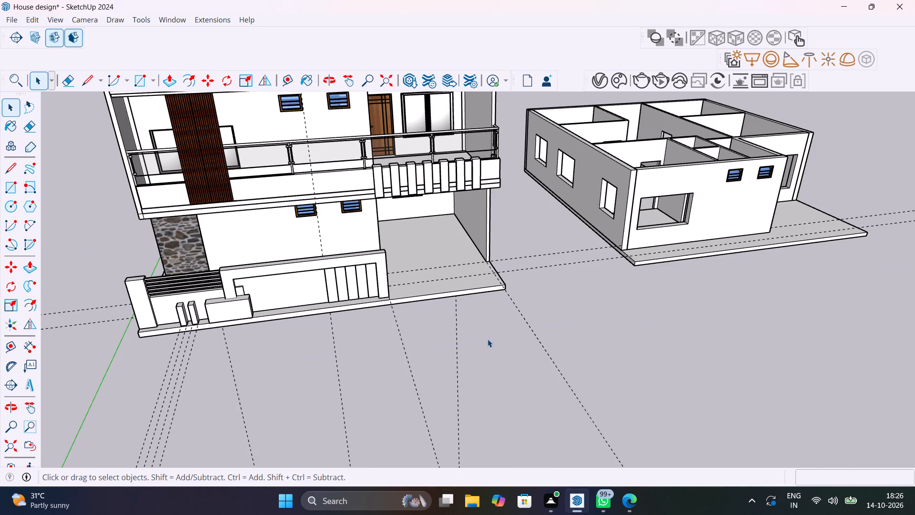
middle_click_drag(551, 332, 681, 345, "shift")
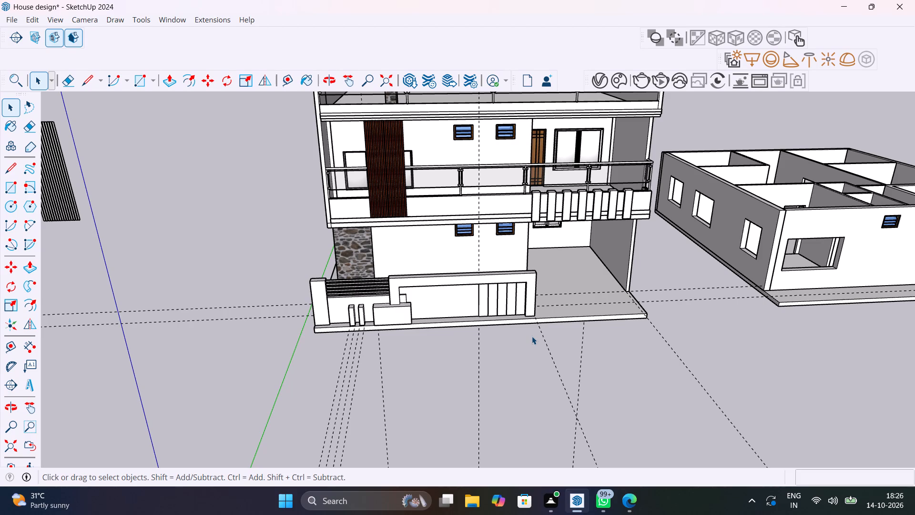
scroll(549, 302, "up", 5)
middle_click_drag(548, 302, 546, 301)
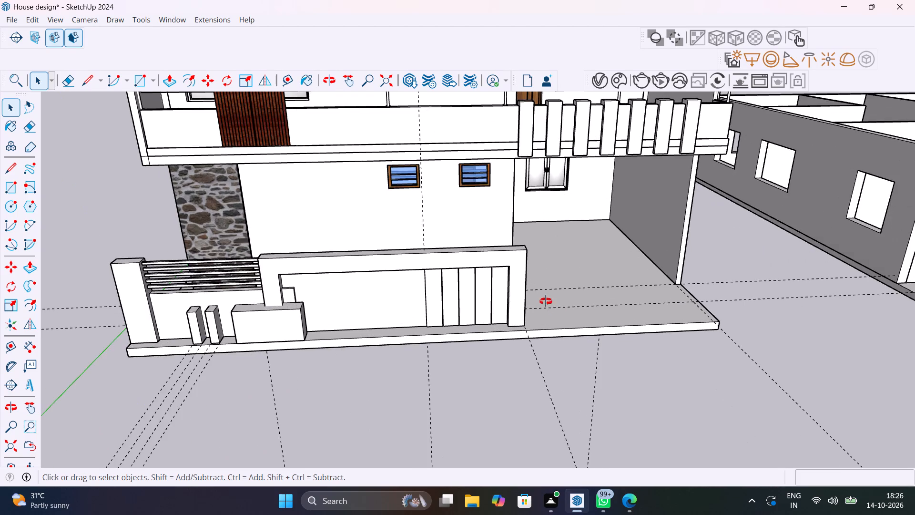
middle_click_drag(546, 301, 715, 280)
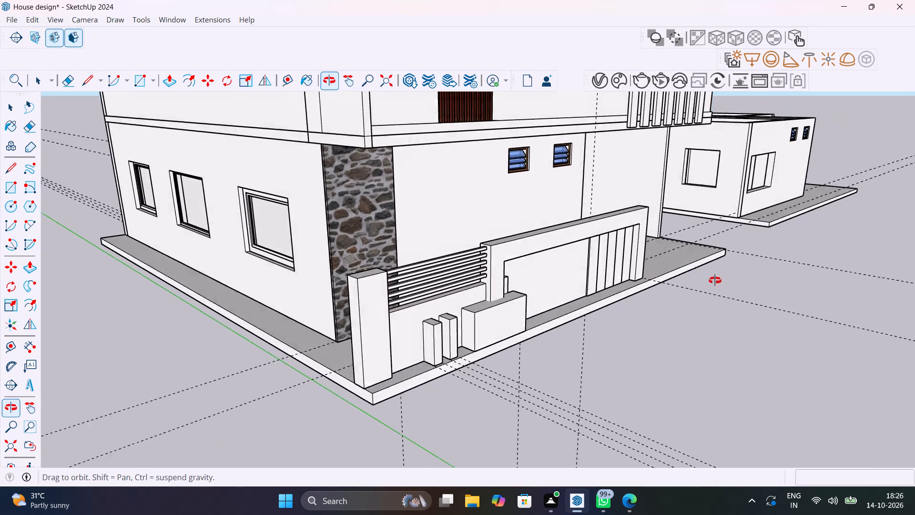
middle_click_drag(715, 280, 724, 292)
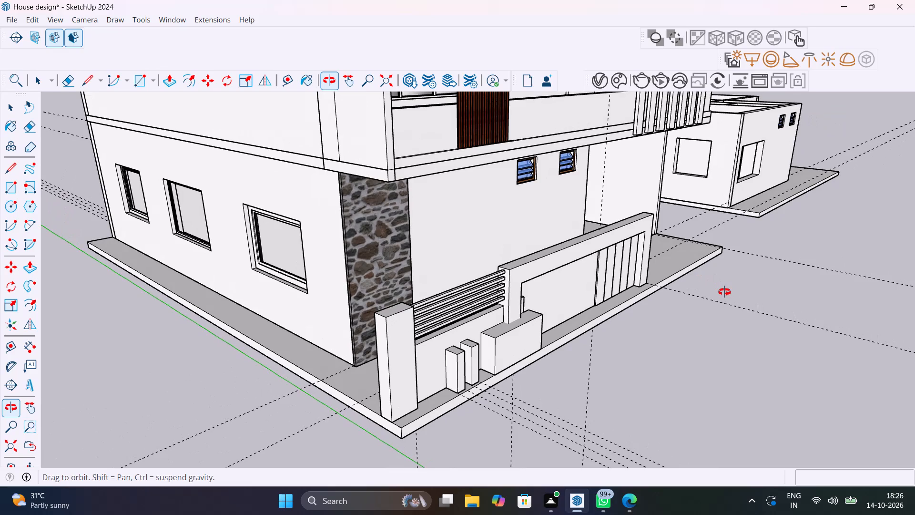
middle_click_drag(724, 292, 787, 289)
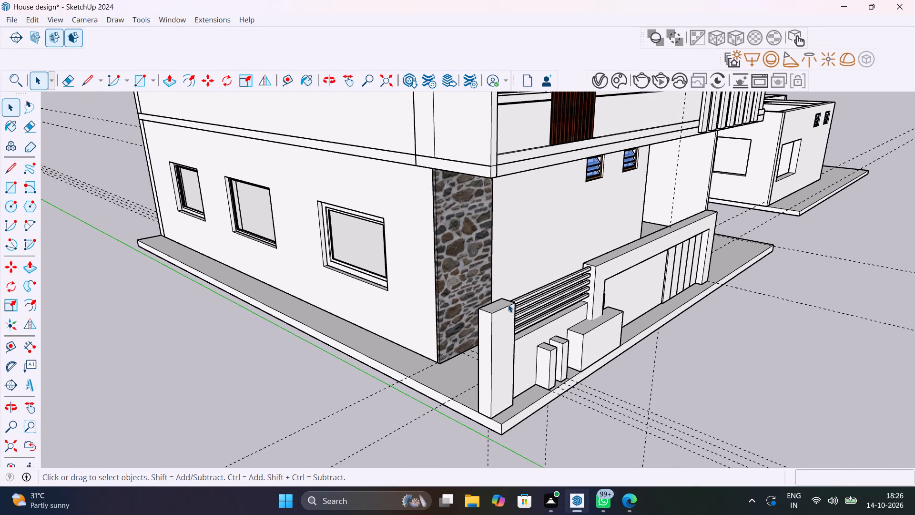
scroll(422, 344, "up", 5)
key("t")
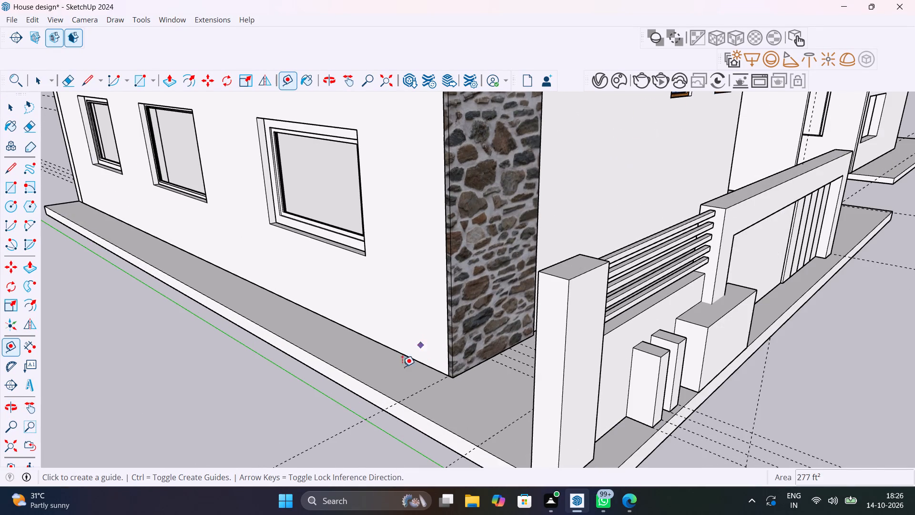
left_click(383, 392)
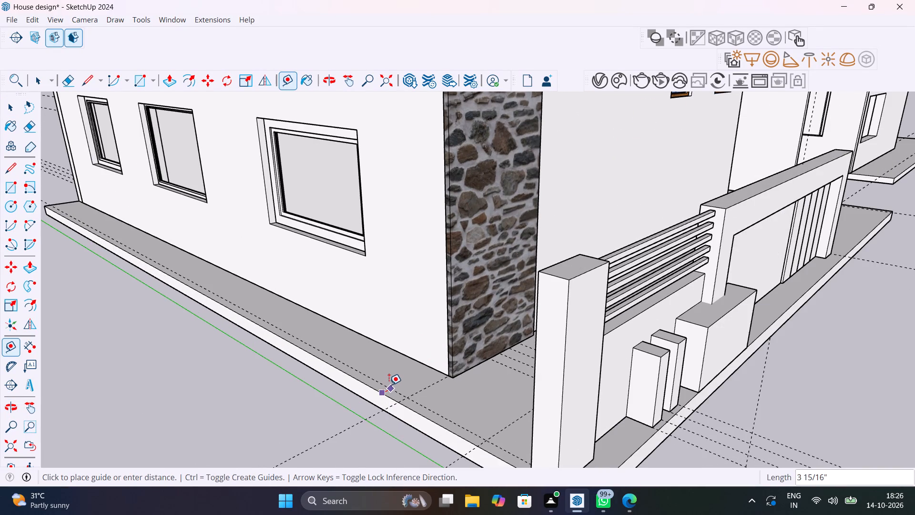
middle_click_drag(389, 384, 415, 338)
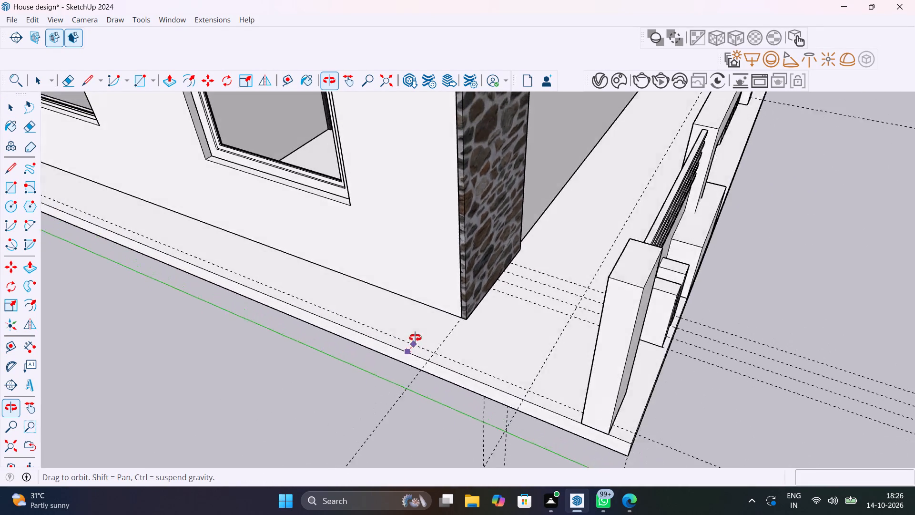
middle_click_drag(415, 338, 417, 341)
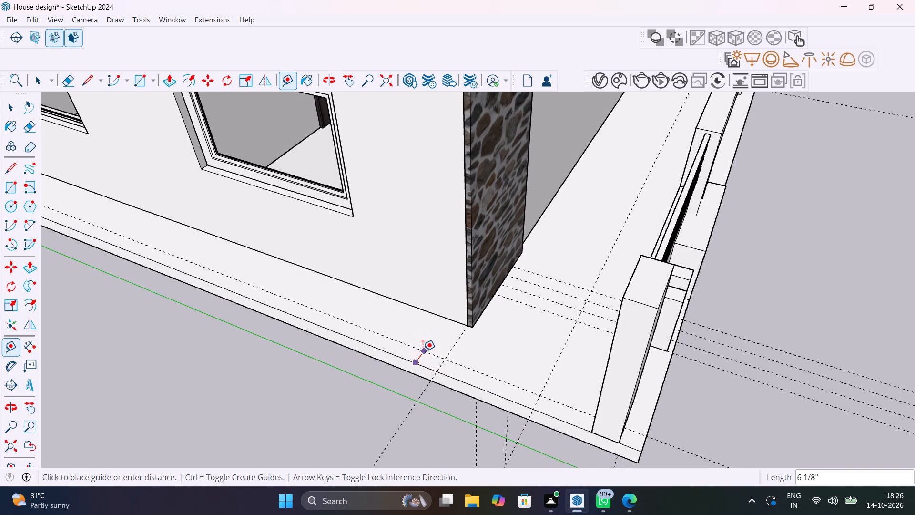
type("4.5\"")
key("Return")
scroll(423, 351, "down", 14)
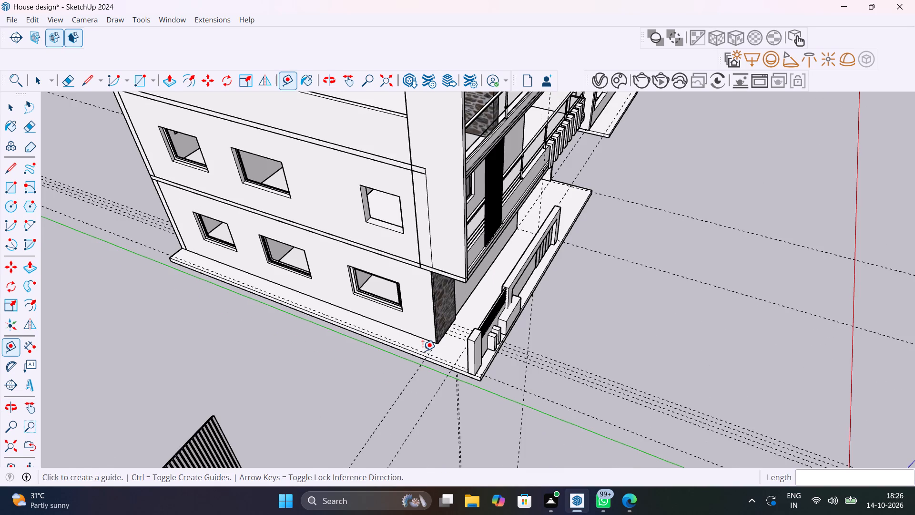
key("space")
Draw a 4 1/2" wide rectangle between the guide and the plinth's side edge, from the rear corner to the front boundary wall's end pillar.
scroll(193, 247, "up", 11)
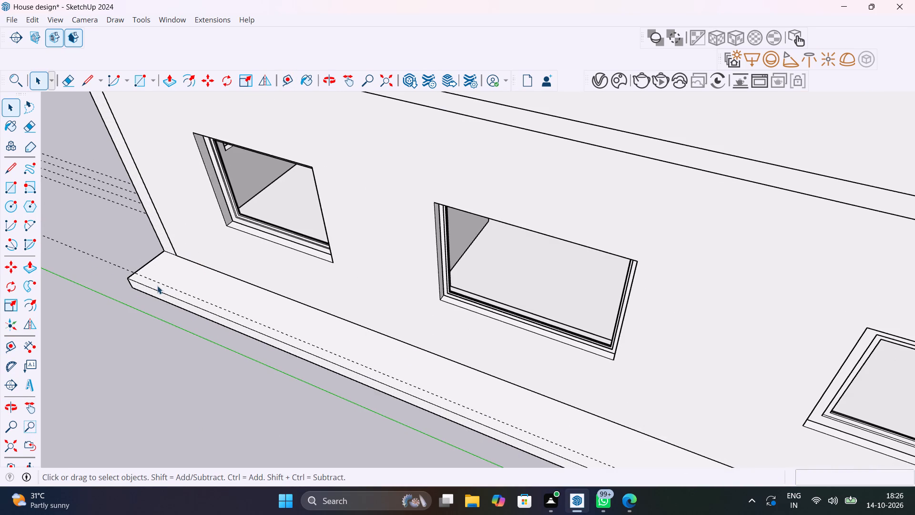
key("r")
scroll(130, 278, "up", 9)
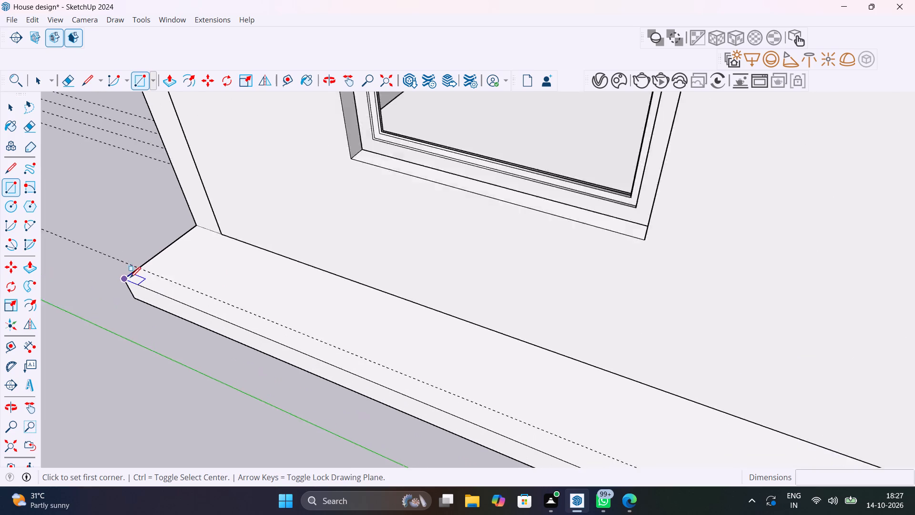
scroll(130, 278, "up", 2)
left_click(142, 266)
scroll(178, 308, "down", 20)
scroll(178, 308, "down", 1)
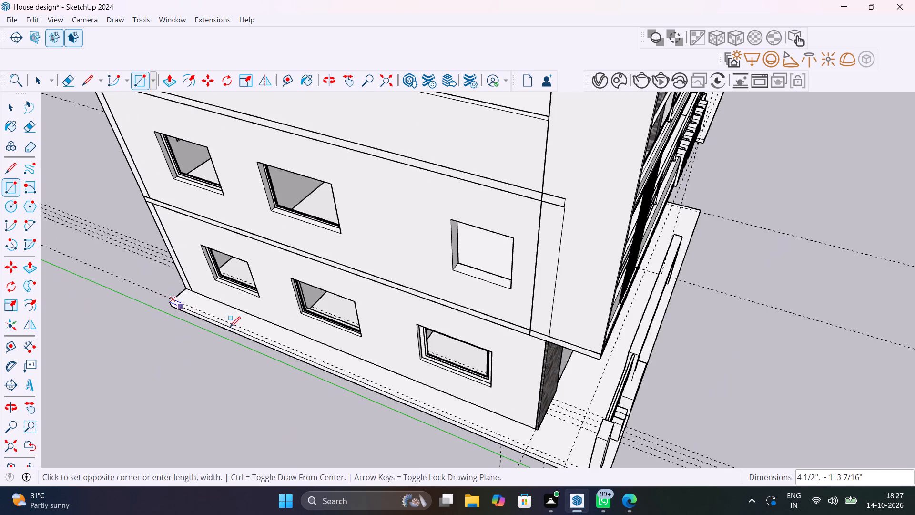
scroll(430, 420, "up", 10)
middle_click_drag(432, 420, 330, 302, "shift")
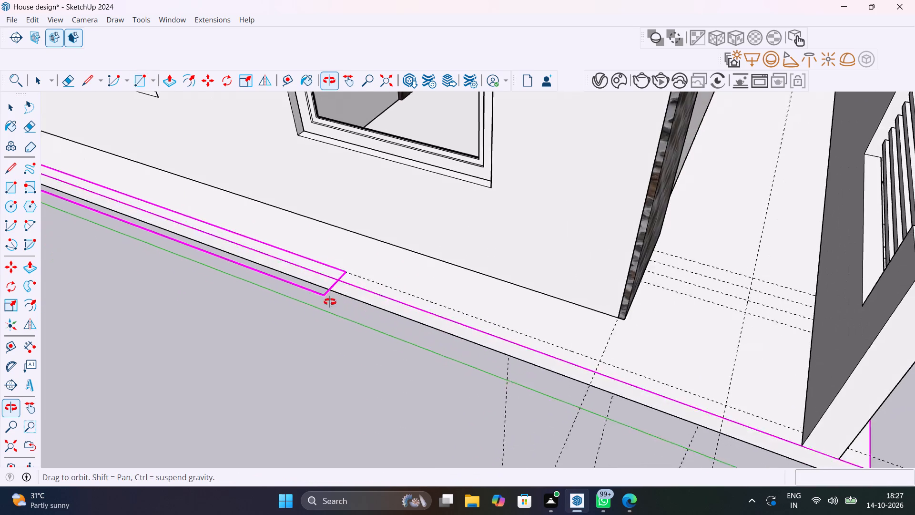
middle_click_drag(330, 302, 436, 337, "shift")
scroll(436, 338, "up", 1)
scroll(855, 327, "up", 10)
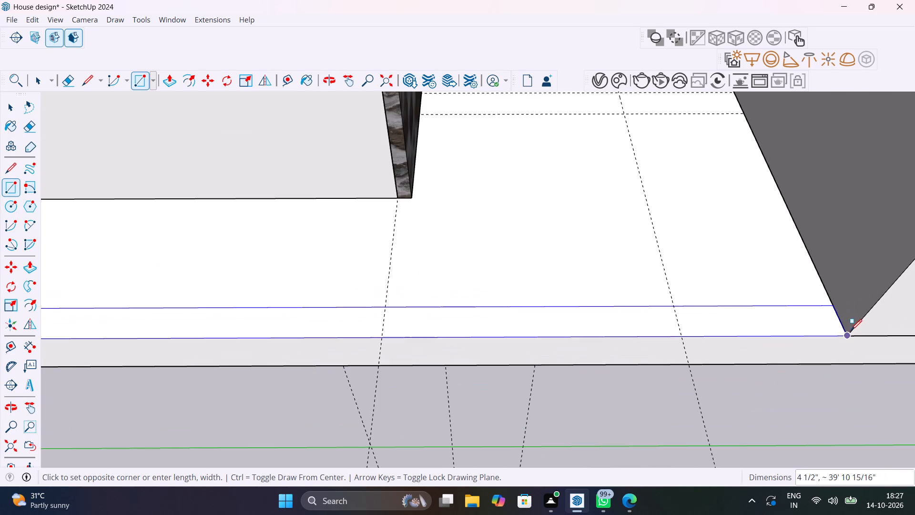
left_click(843, 335)
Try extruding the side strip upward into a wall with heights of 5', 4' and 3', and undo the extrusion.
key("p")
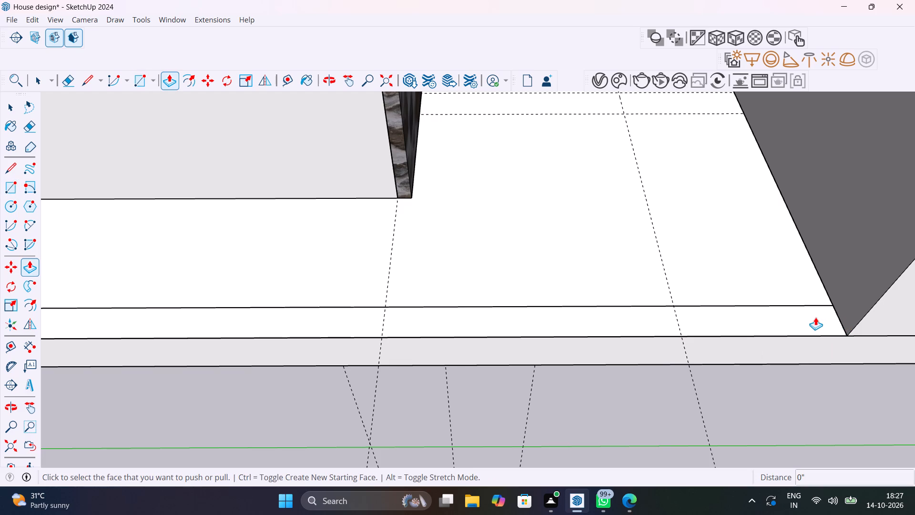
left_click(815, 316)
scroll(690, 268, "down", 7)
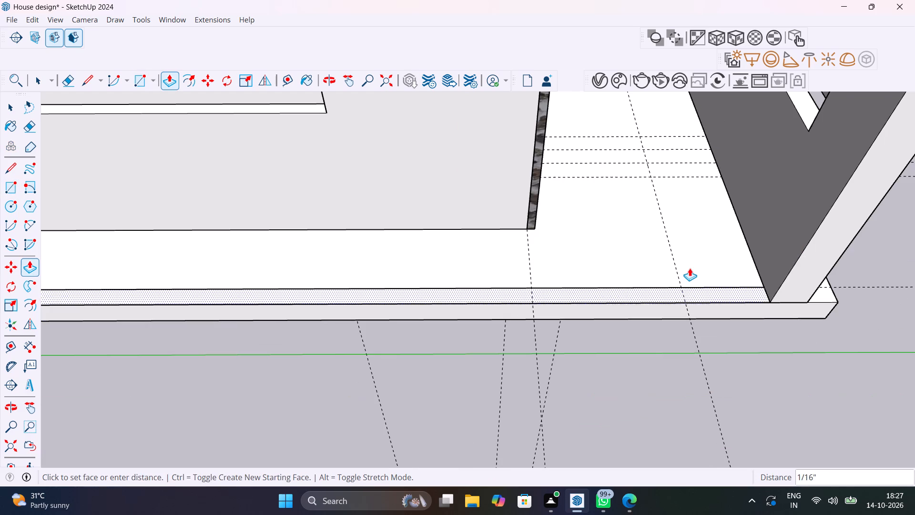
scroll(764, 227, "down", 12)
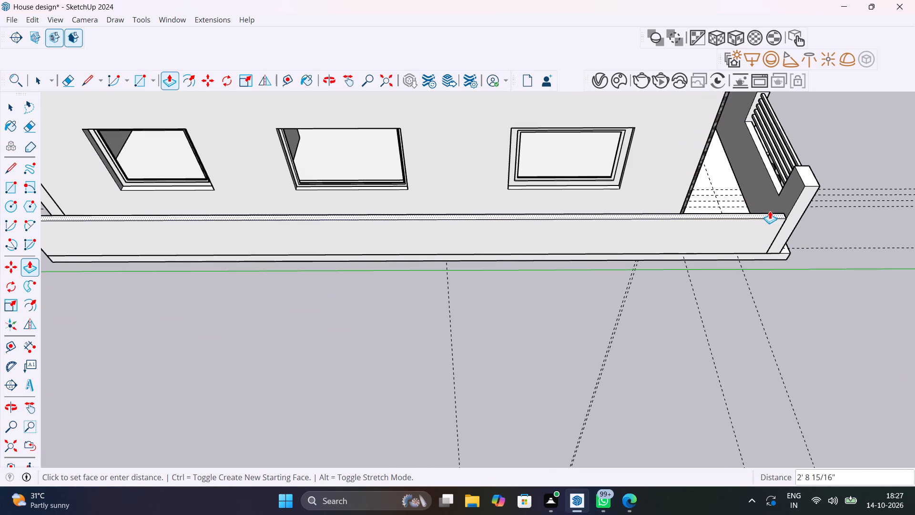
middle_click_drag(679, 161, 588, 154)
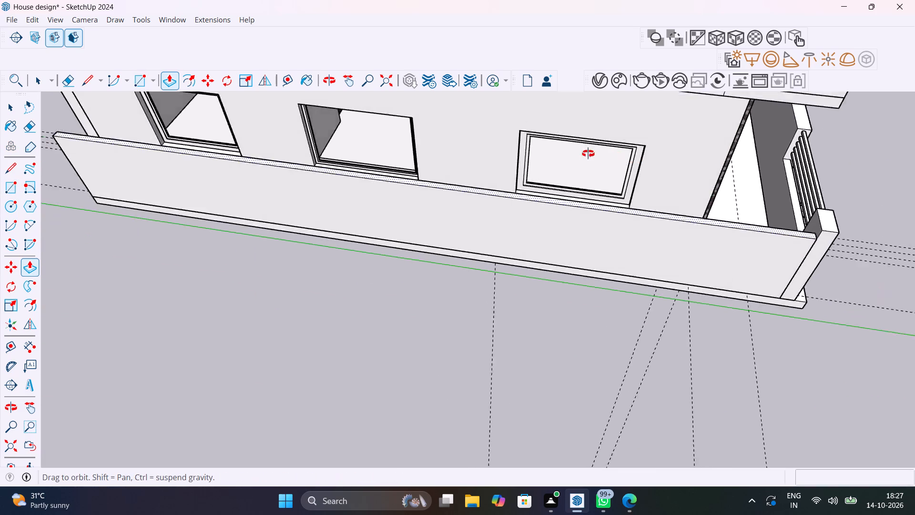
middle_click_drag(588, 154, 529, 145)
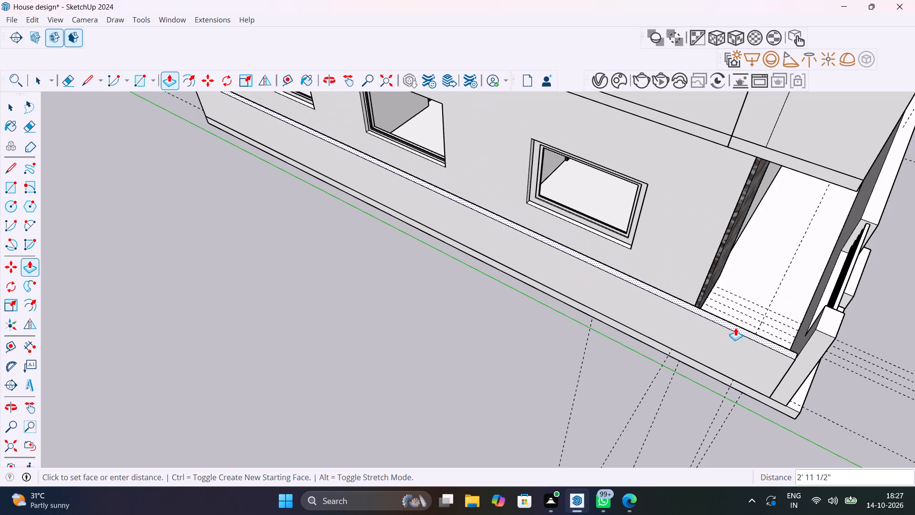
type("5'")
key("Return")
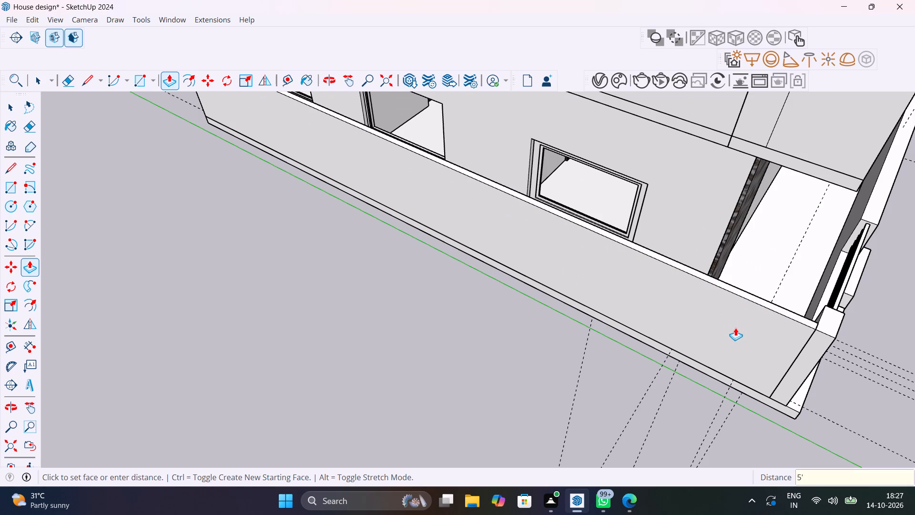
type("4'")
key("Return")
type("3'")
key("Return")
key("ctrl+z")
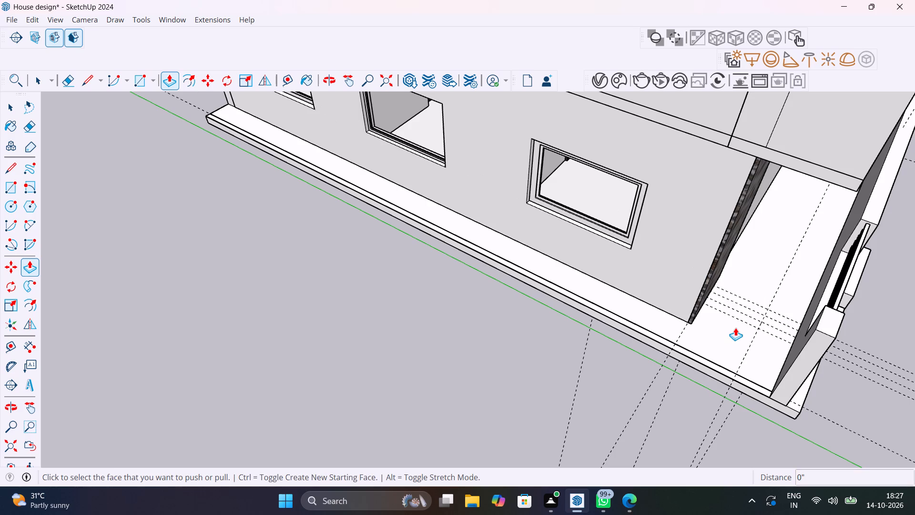
Extrude the narrow strip along the side plinth 3' upward to form the side boundary wall.
scroll(739, 371, "up", 5)
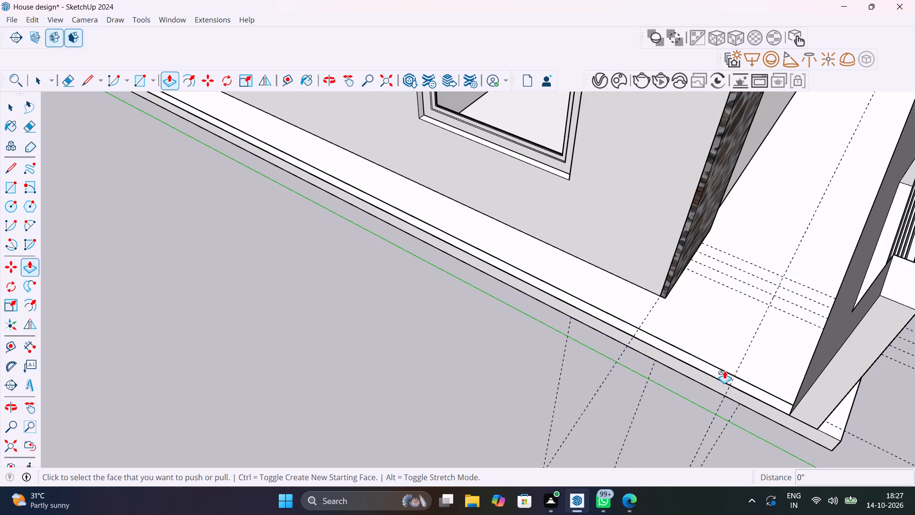
left_click(717, 369)
type("3'")
key("Return")
key("space")
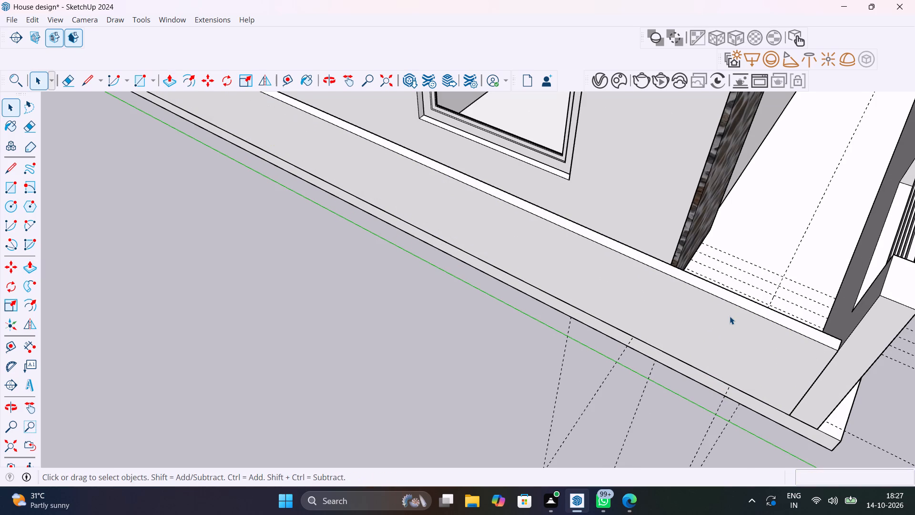
Place a guide 4.5" in from the plinth's rear edge, across the gap between the house and the side boundary wall.
scroll(730, 316, "down", 11)
left_click(549, 321)
scroll(696, 322, "down", 1)
middle_click_drag(696, 322, 575, 282)
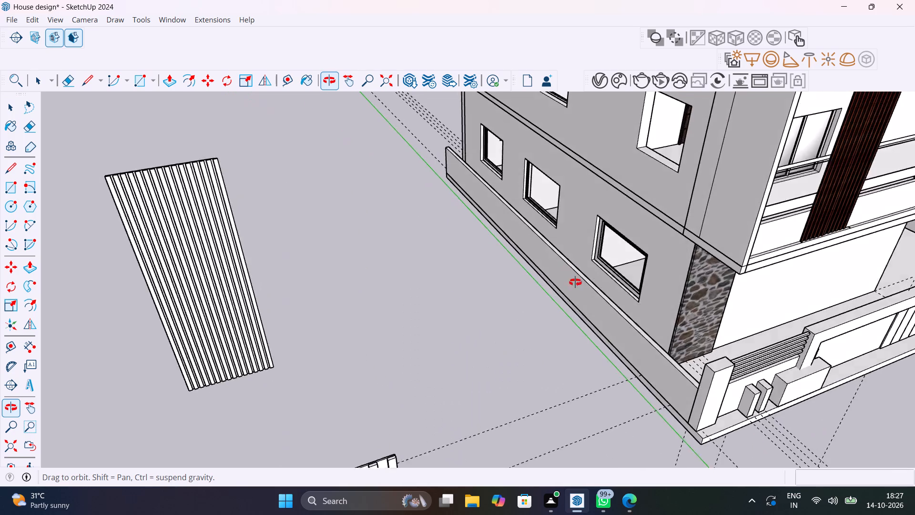
middle_click_drag(575, 282, 844, 326)
scroll(256, 202, "up", 11)
middle_click_drag(335, 240, 390, 238)
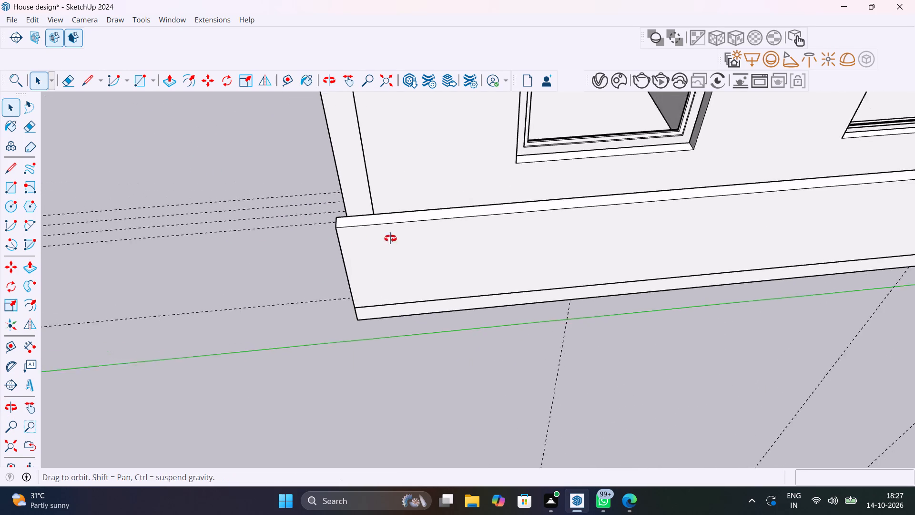
middle_click_drag(390, 238, 696, 233)
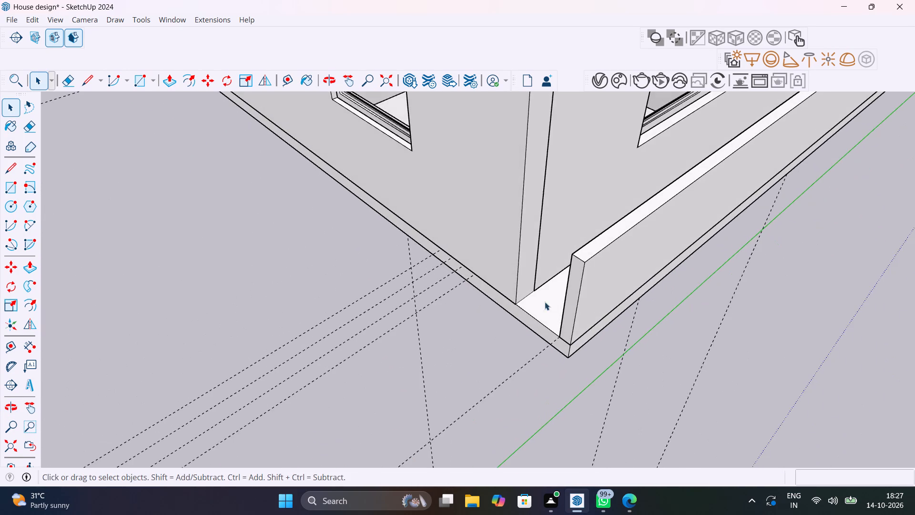
scroll(543, 309, "up", 10)
key("t")
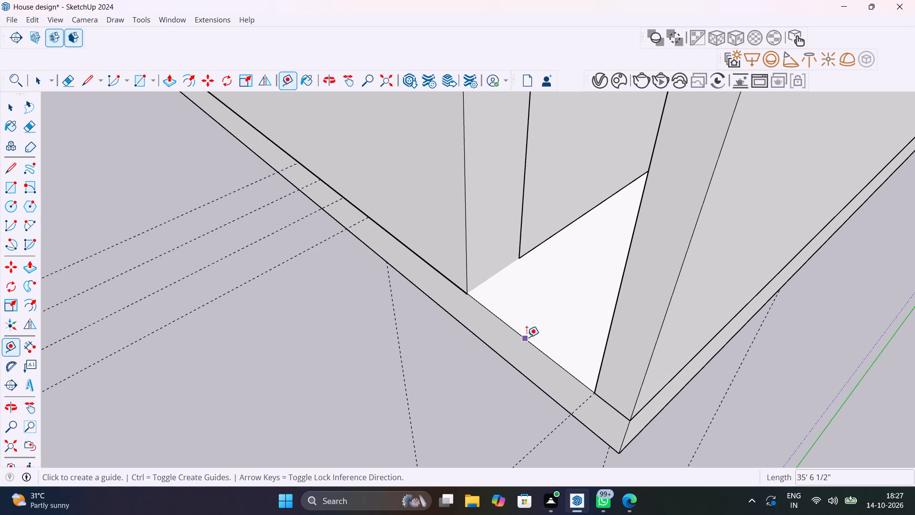
left_click(527, 337)
type("4.5\"")
key("Return")
key("space")
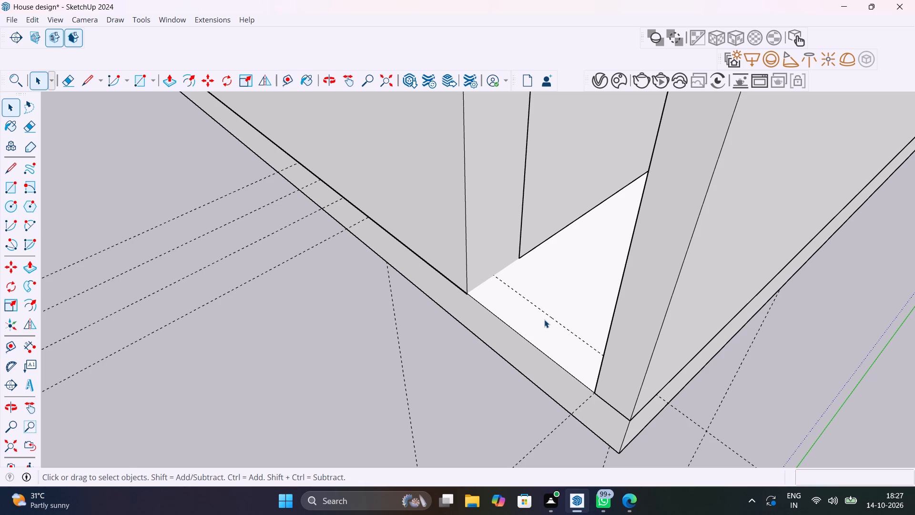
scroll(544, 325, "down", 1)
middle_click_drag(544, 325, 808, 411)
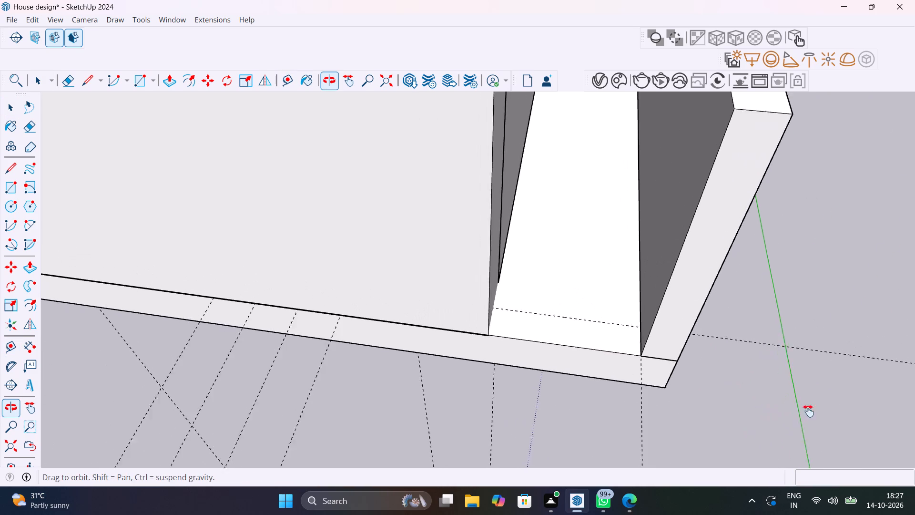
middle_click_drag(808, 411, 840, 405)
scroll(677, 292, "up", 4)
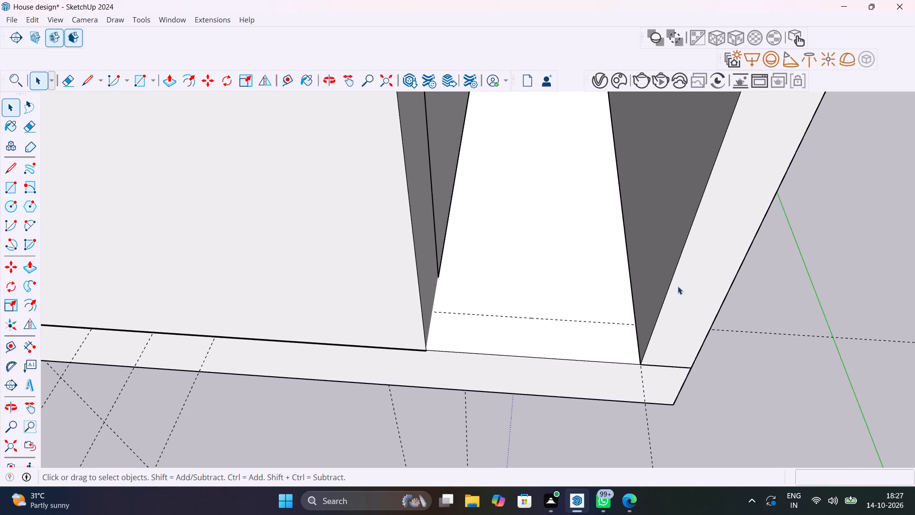
Place a guide 4.5" in from the side boundary wall's rear vertical edge, on the wall's inner face.
key("t")
left_click(674, 274)
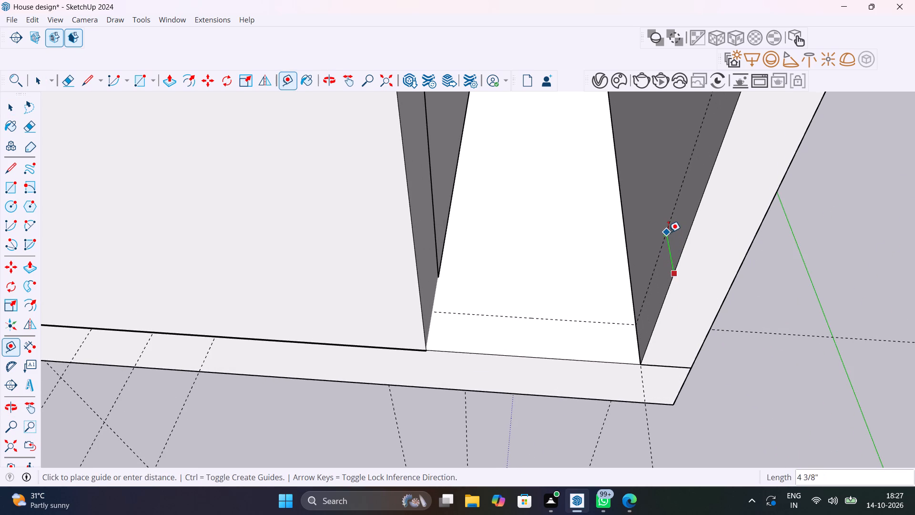
type("4.5\"")
key("Return")
key("space")
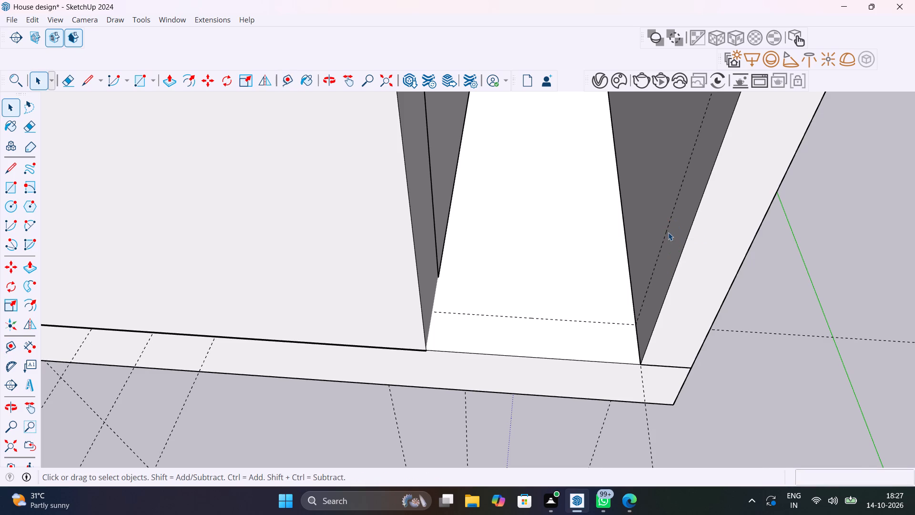
Draw a 4 1/2" wide full-height rectangle on the side boundary wall's inner face, between the guide and its rear edge.
scroll(668, 232, "down", 5)
middle_click_drag(663, 263, 673, 371)
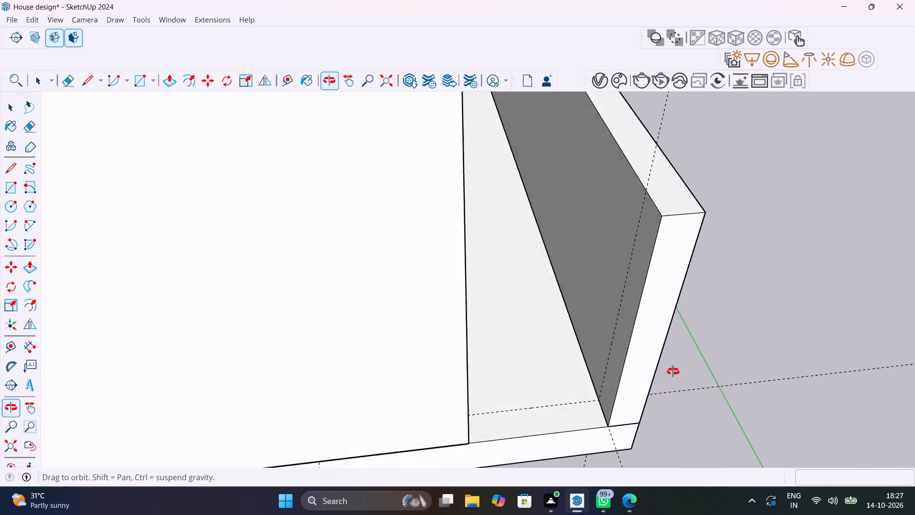
middle_click_drag(673, 371, 716, 315)
scroll(716, 315, "up", 1)
key("r")
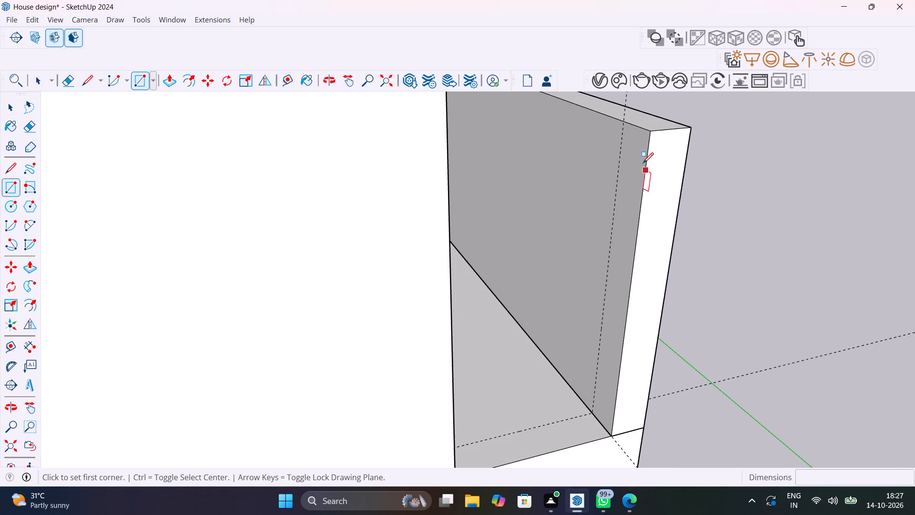
left_click(625, 123)
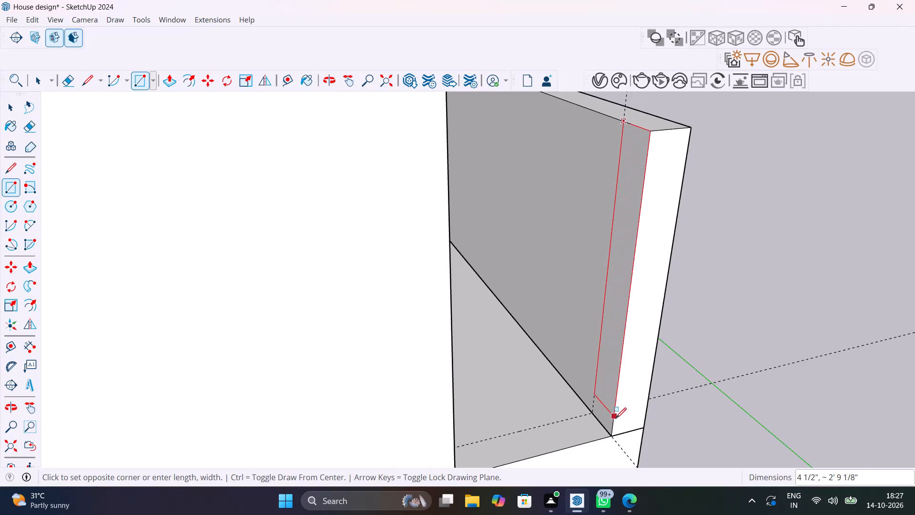
left_click(611, 432)
Push/Pull the narrow rectangle 1' 7 1/2" across the gap to the house corner to form the rear boundary wall.
key("p")
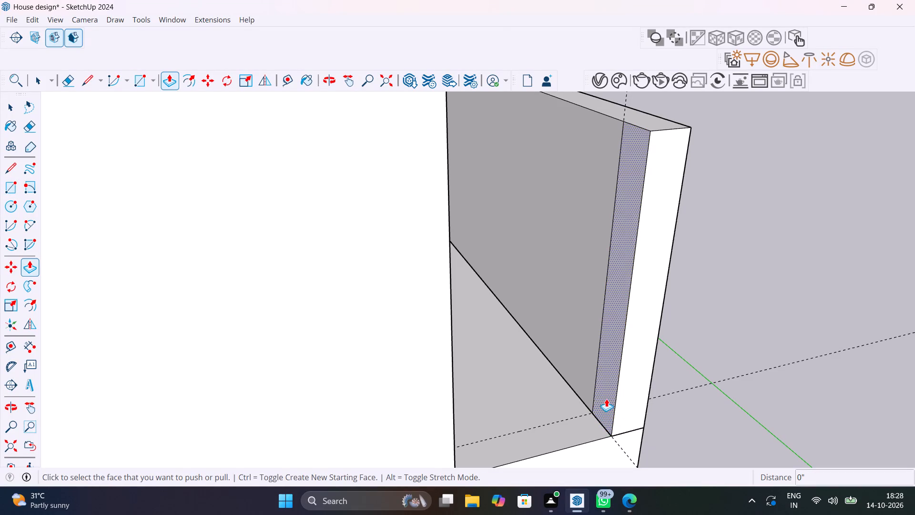
left_click(607, 390)
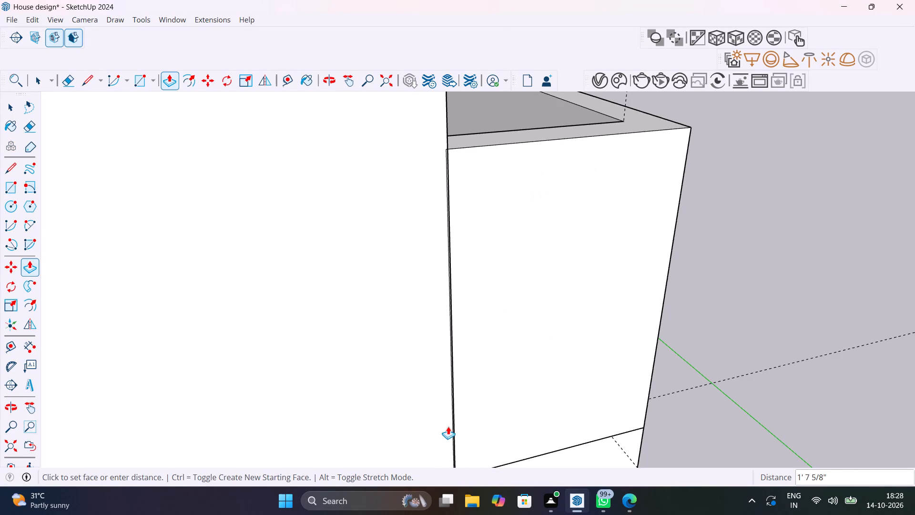
middle_click_drag(453, 417, 364, 424)
scroll(364, 425, "up", 1)
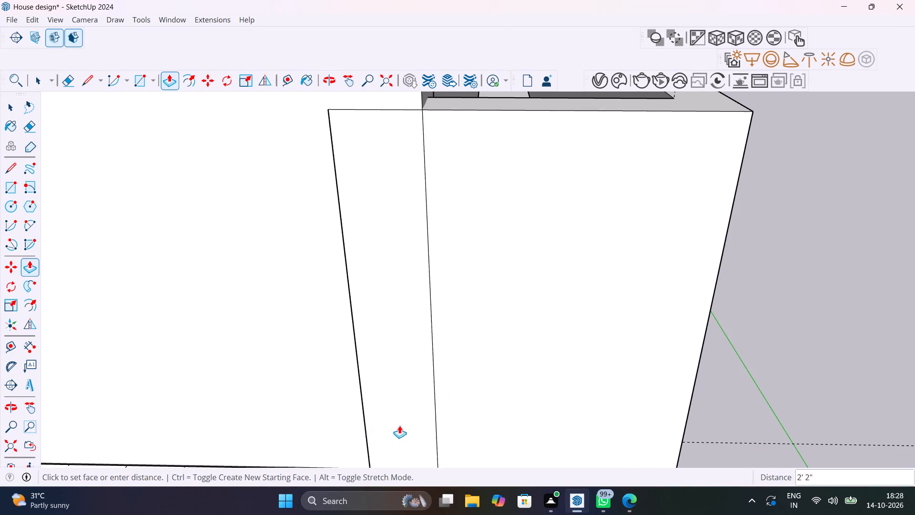
left_click(433, 422)
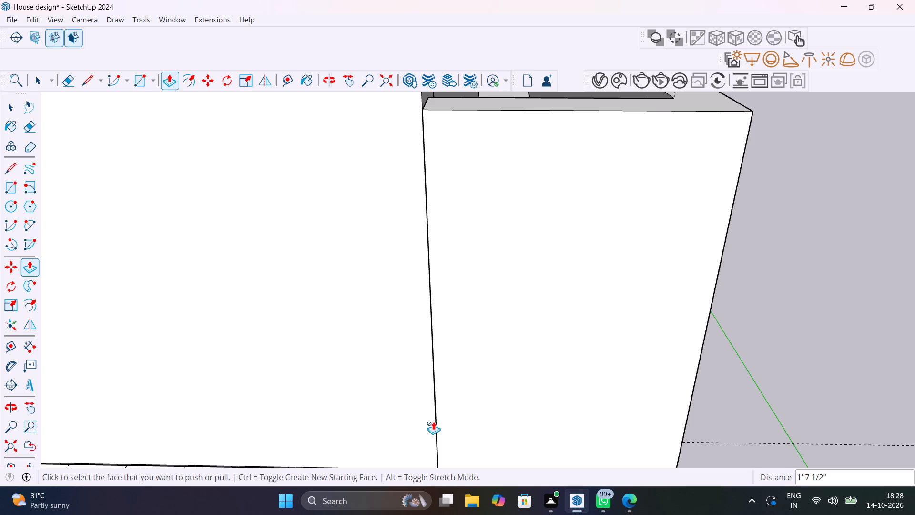
key("space")
left_click(763, 348)
Delete all guides in the model.
scroll(778, 347, "down", 12)
middle_click_drag(777, 346, 533, 350)
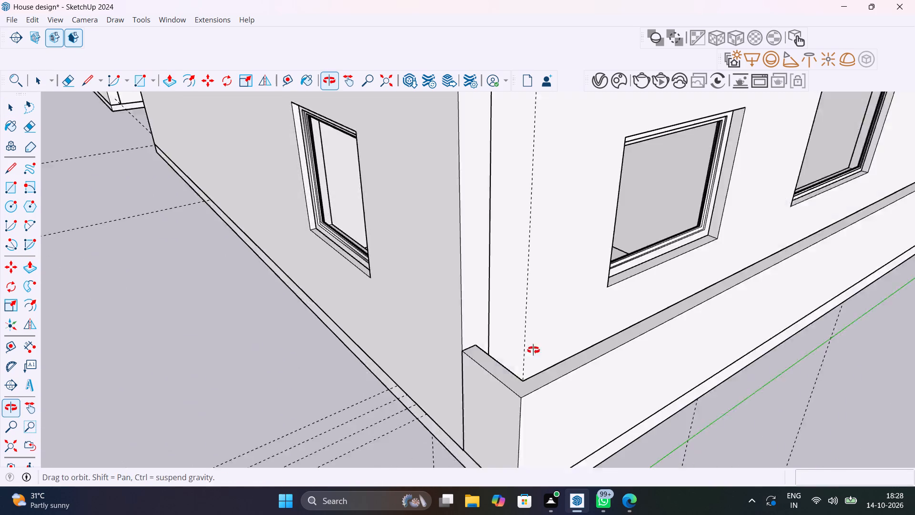
middle_click_drag(533, 350, 527, 350)
scroll(550, 361, "down", 14)
middle_click_drag(556, 361, 175, 334)
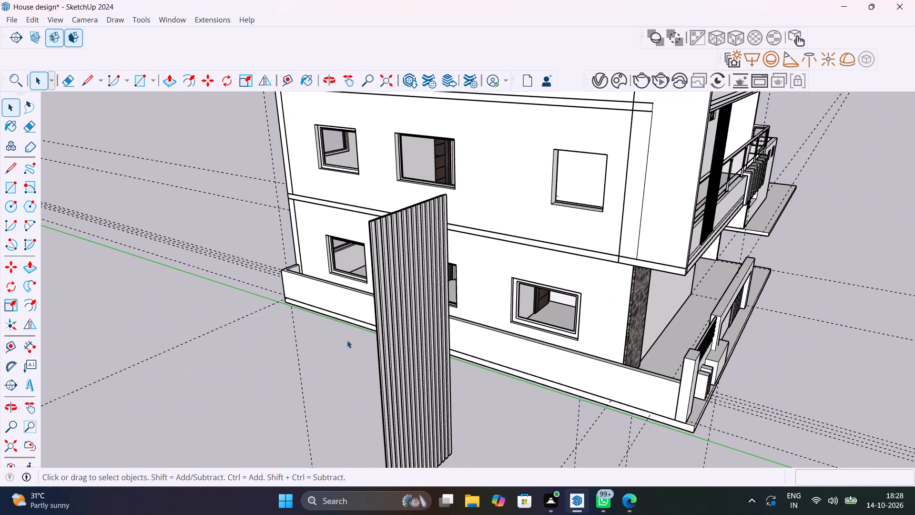
scroll(472, 296, "up", 4)
scroll(464, 295, "down", 11)
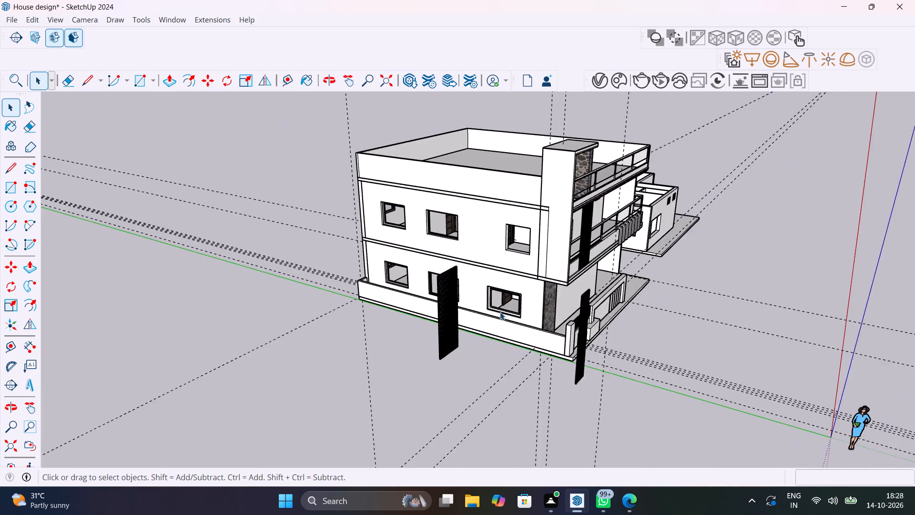
middle_click_drag(500, 311, 515, 299)
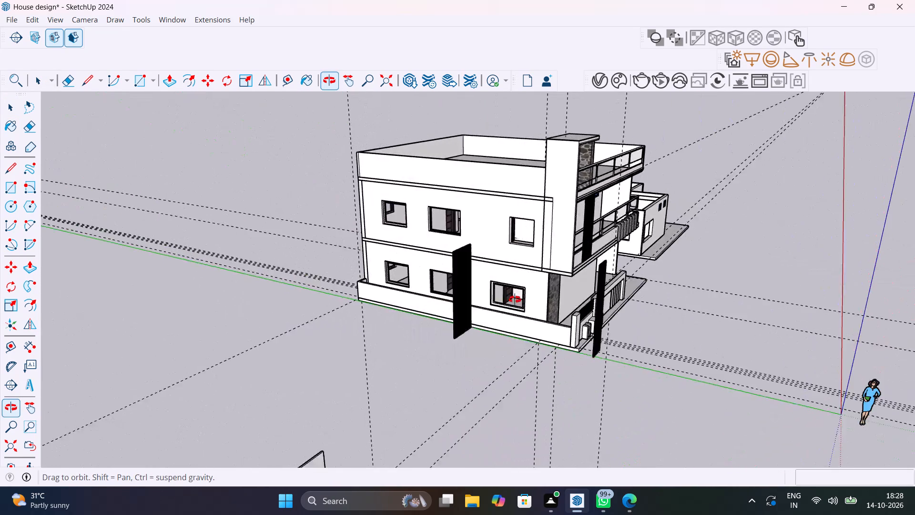
middle_click_drag(515, 299, 309, 290)
scroll(522, 301, "down", 4)
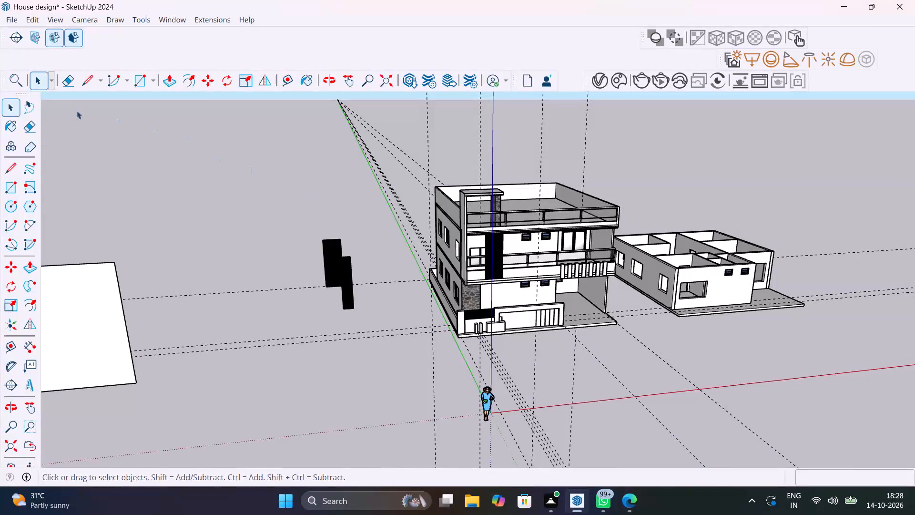
left_click(27, 19)
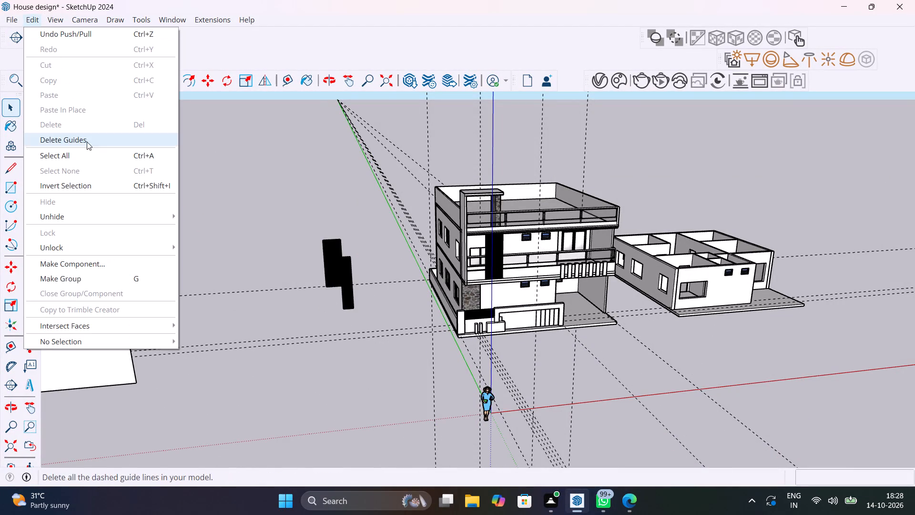
left_click(87, 142)
Run a V-Ray interactive test render of the house's front elevation, then stop it and close the frame buffer.
scroll(510, 318, "up", 4)
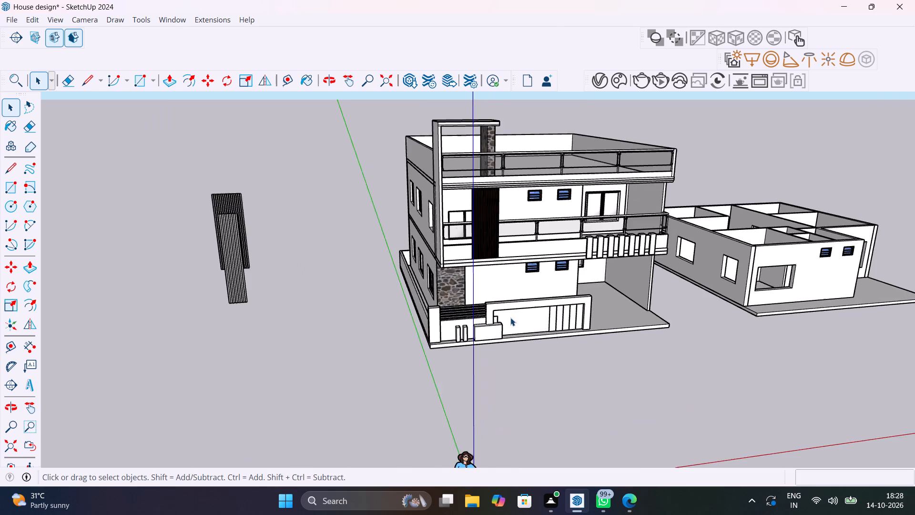
scroll(510, 318, "up", 8)
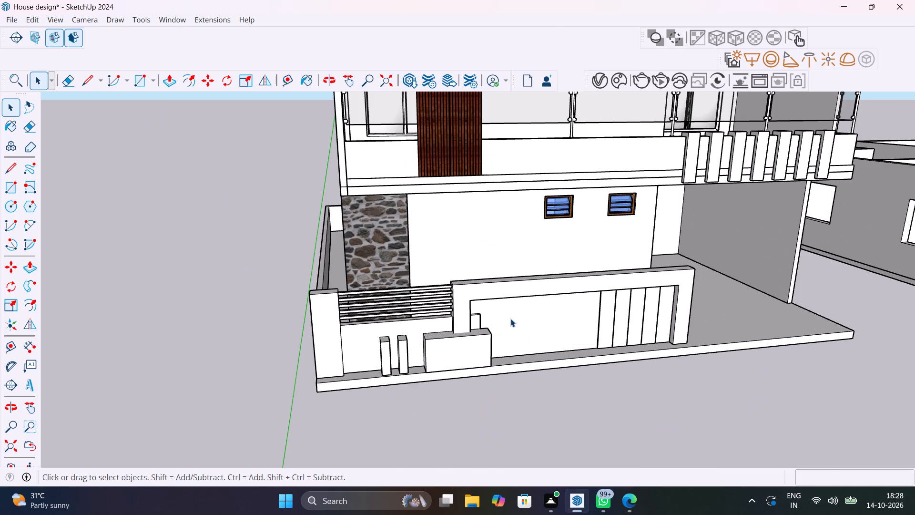
scroll(510, 319, "down", 3)
middle_click_drag(510, 318, 457, 304)
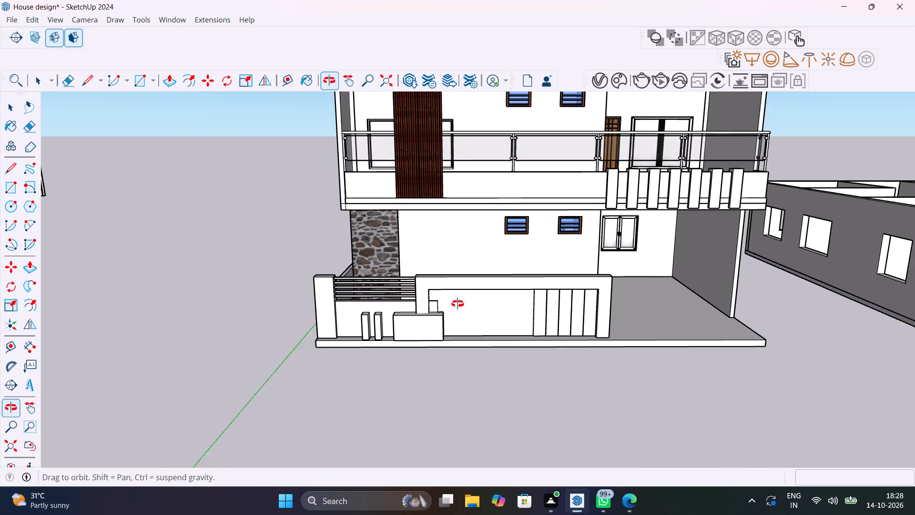
middle_click_drag(457, 304, 407, 335)
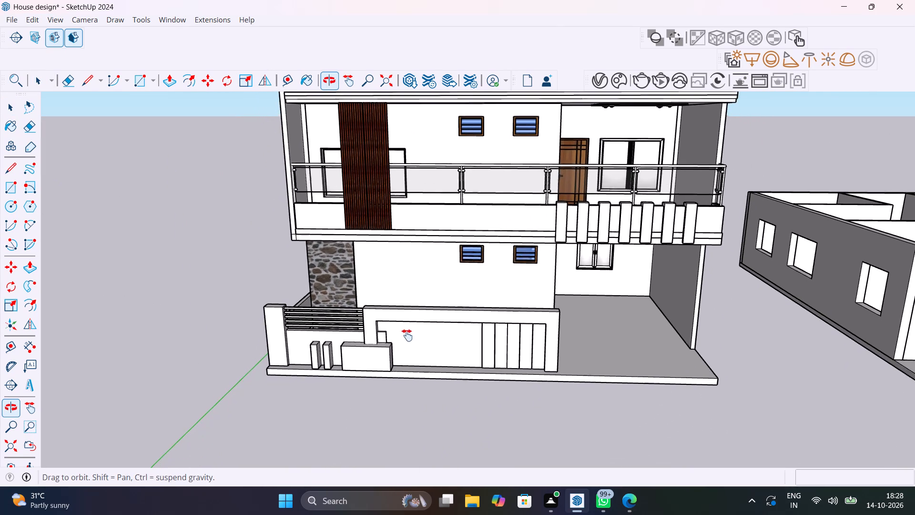
middle_click_drag(407, 335, 401, 349)
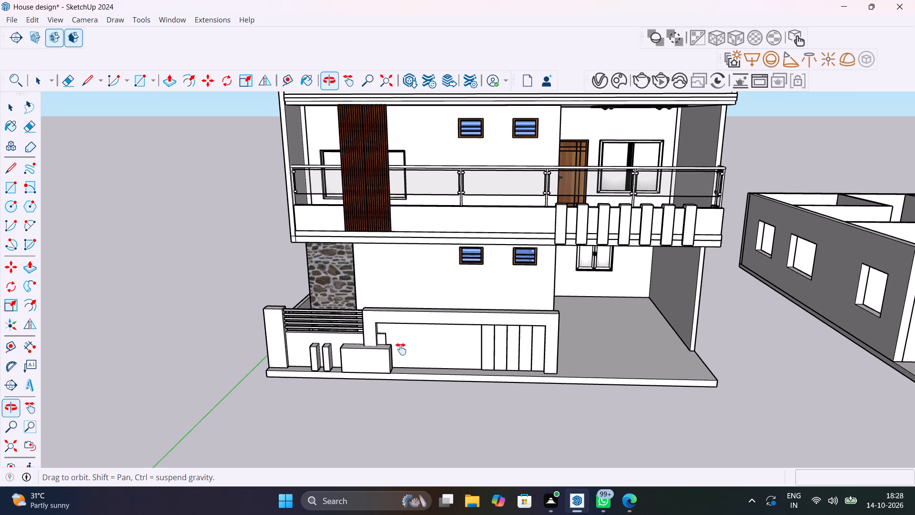
middle_click_drag(401, 349, 372, 380)
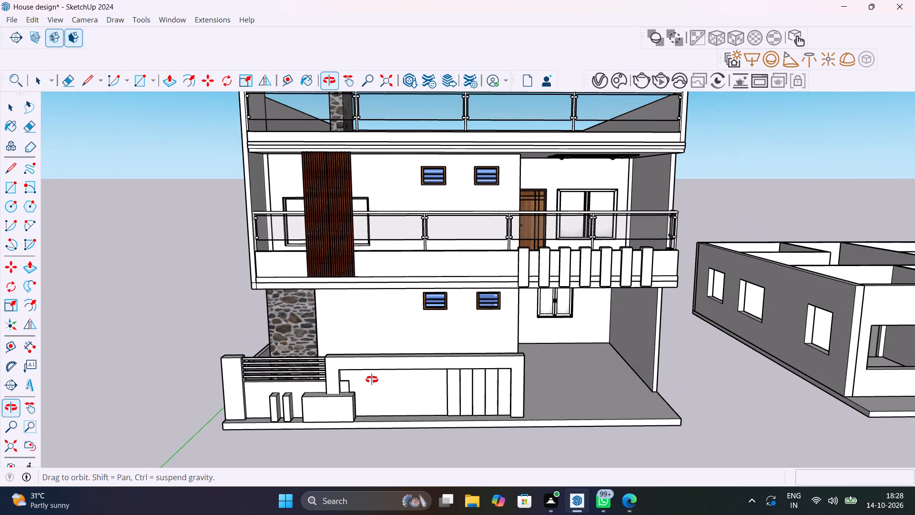
middle_click_drag(372, 380, 372, 380)
left_click(656, 78)
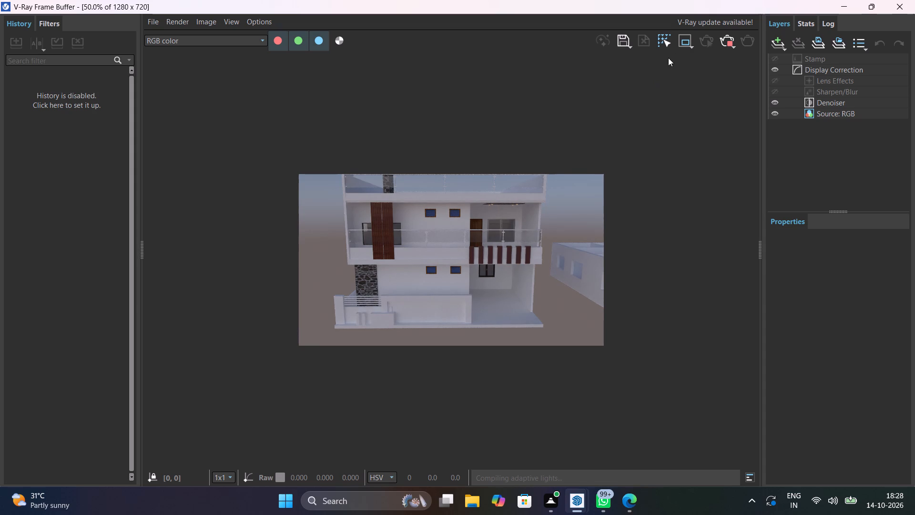
left_click(728, 41)
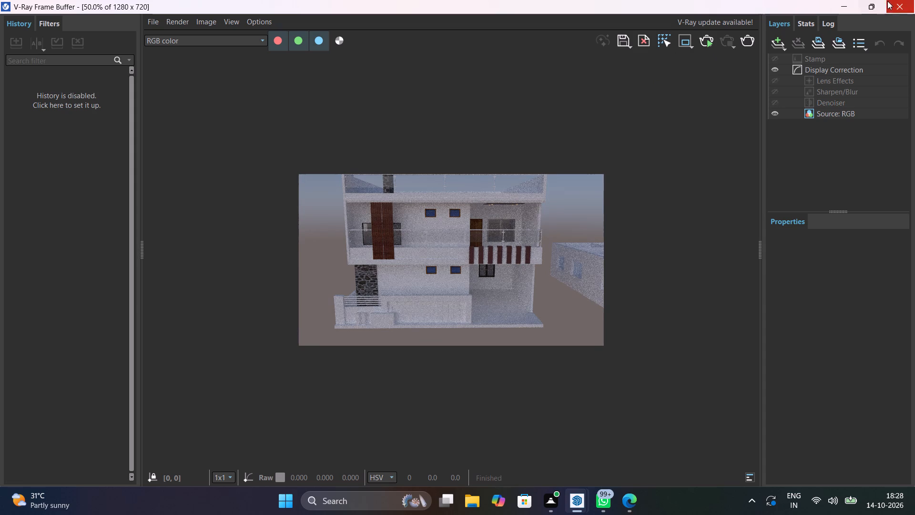
left_click(902, 7)
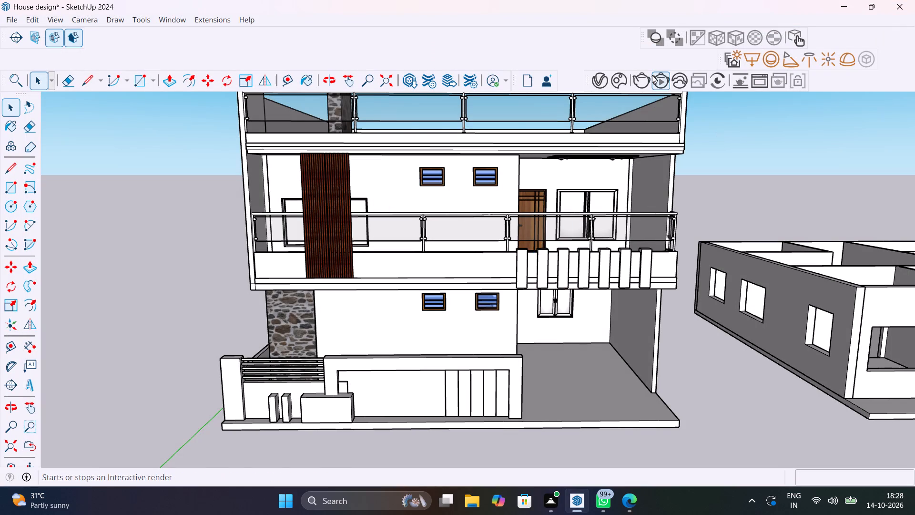
Apply the V-Ray material Paint Brown Gloss 1.5cm to the faces of the front boundary wall's end pillar.
left_click(603, 83)
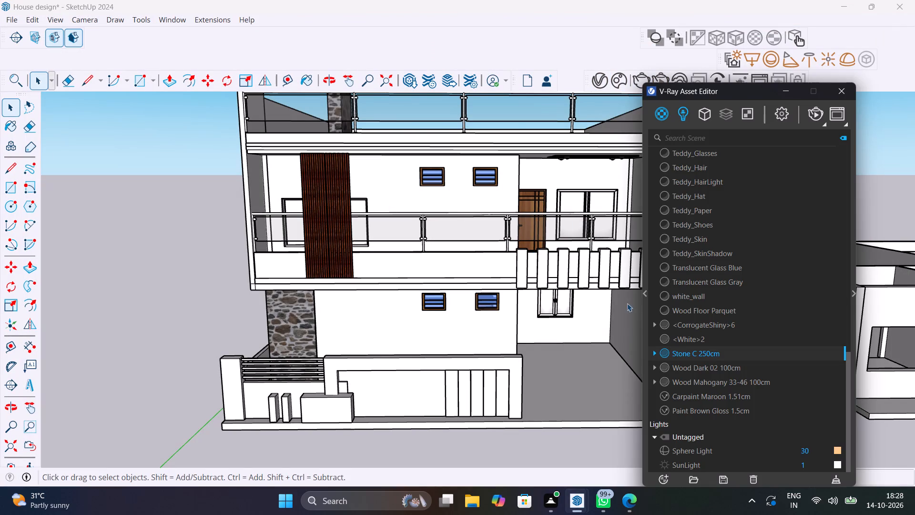
left_click(700, 412)
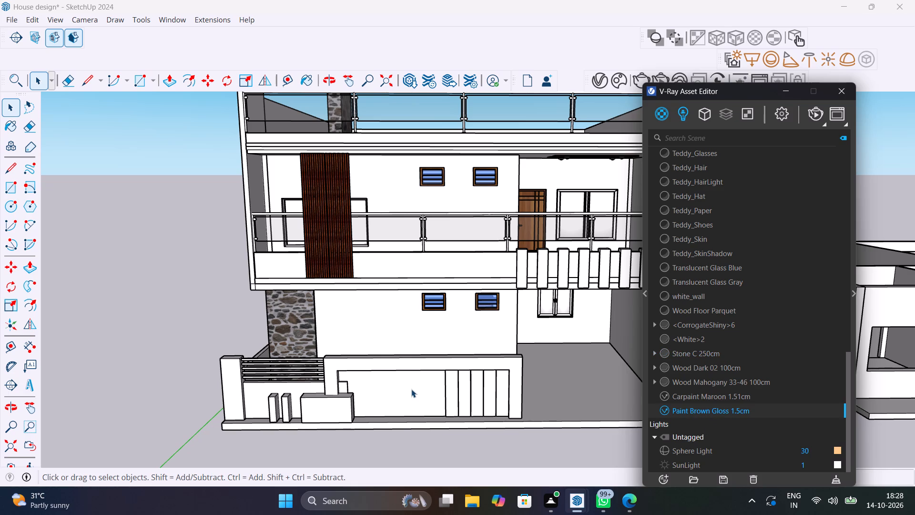
double_click(228, 387)
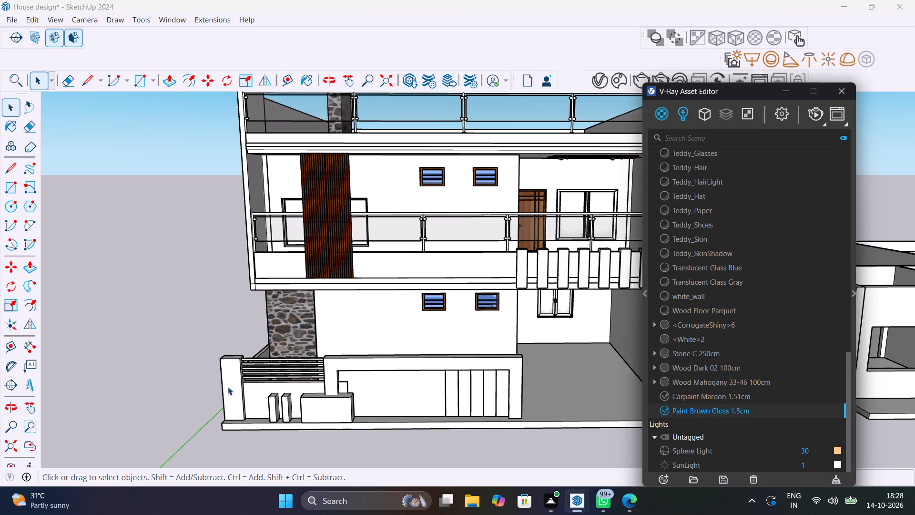
scroll(228, 387, "up", 9)
double_click(228, 386)
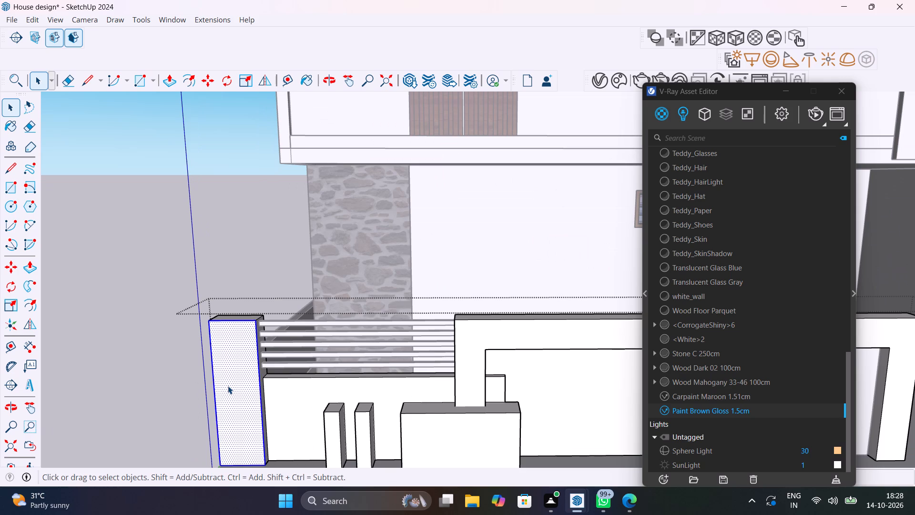
middle_click_drag(228, 385, 445, 395)
left_click(529, 412, "shift")
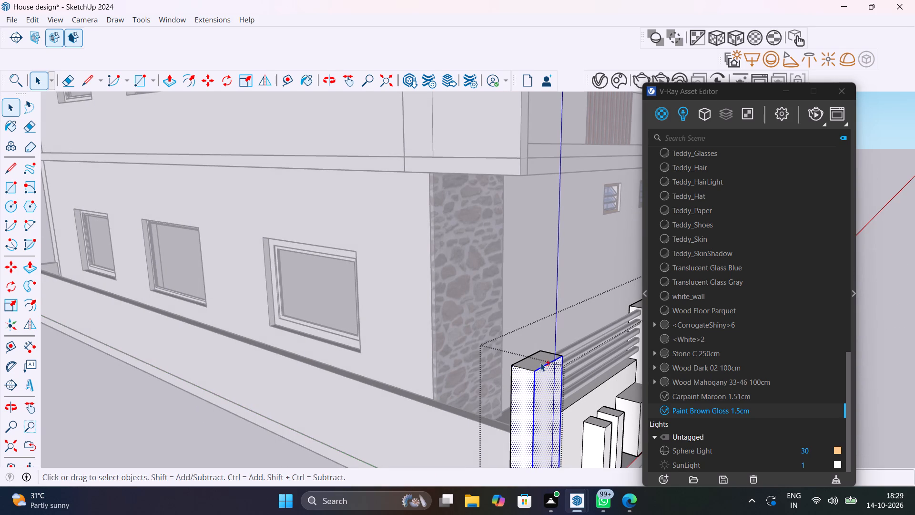
left_click(540, 363, "shift")
middle_click_drag(540, 362, 554, 410)
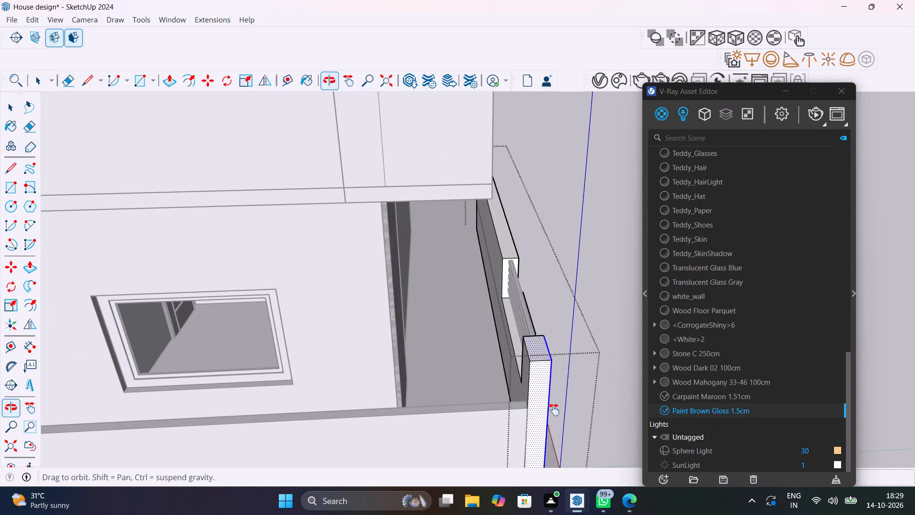
middle_click_drag(554, 410, 248, 404)
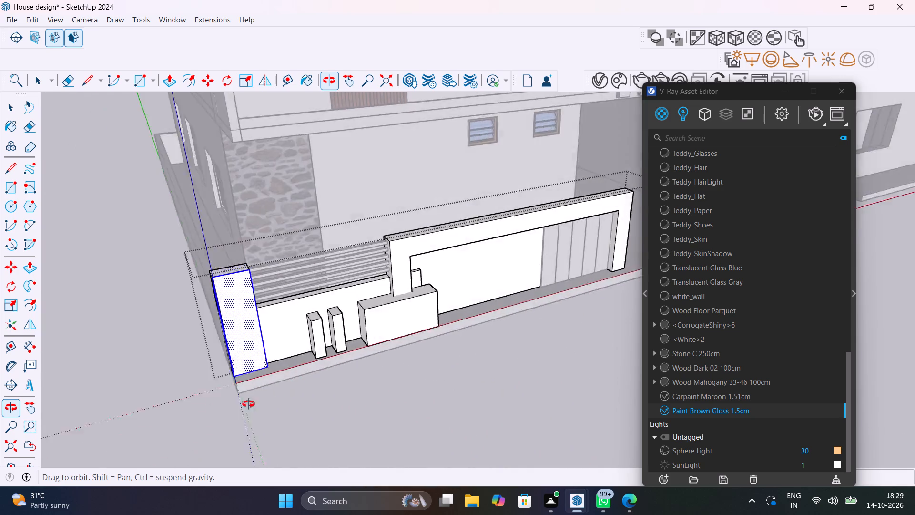
middle_click_drag(248, 404, 115, 402)
scroll(244, 240, "up", 10)
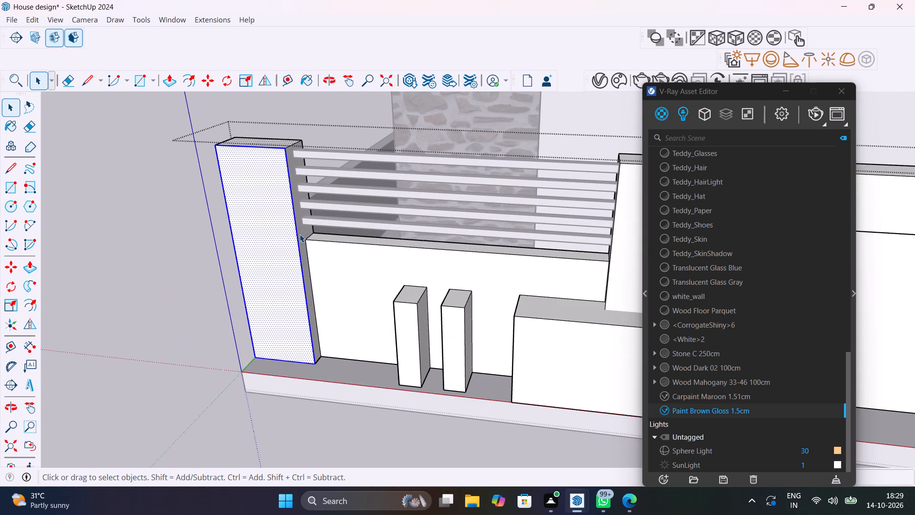
left_click(304, 233, "shift")
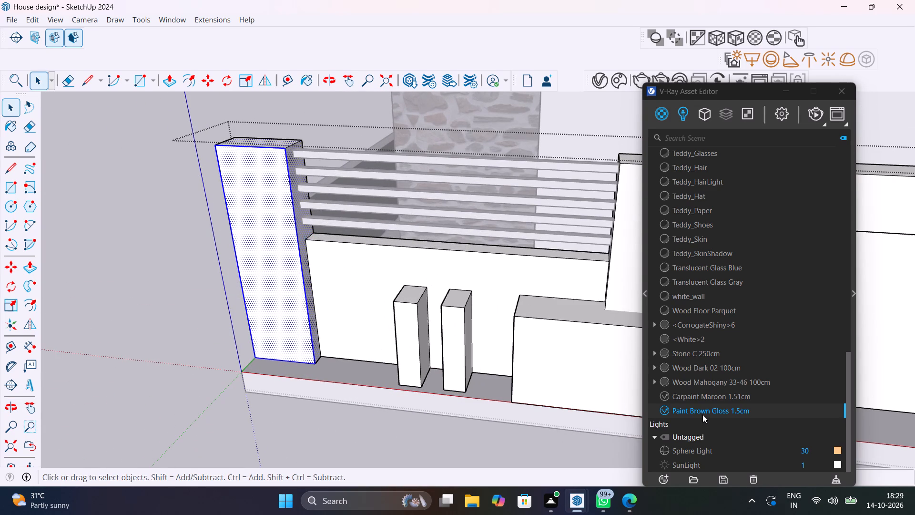
right_click(701, 413)
left_click(749, 283)
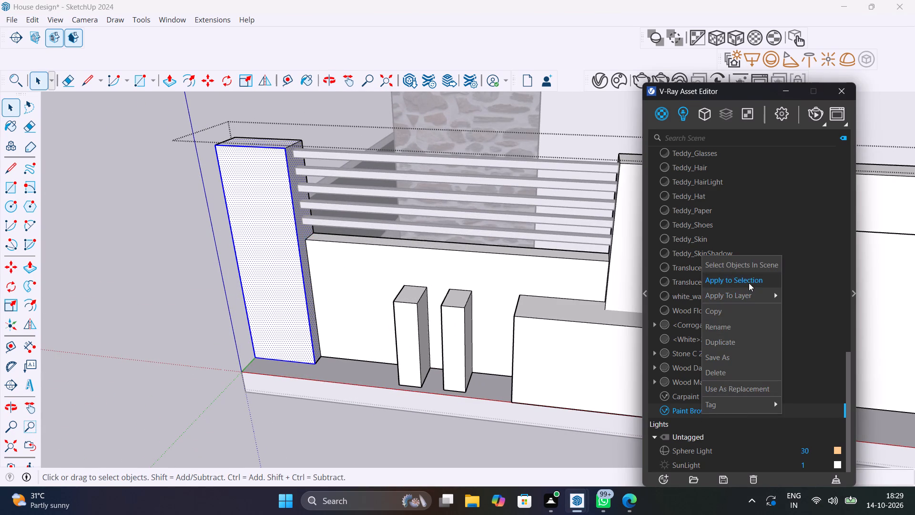
Run a V-Ray interactive test render of the boundary wall's end pillar, stop it and close the frame buffer.
left_click(812, 111)
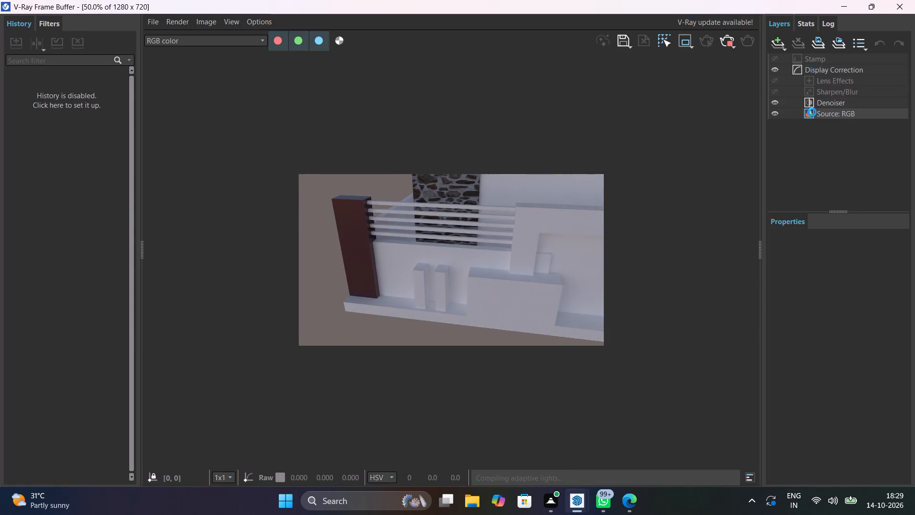
key("ctrl+z")
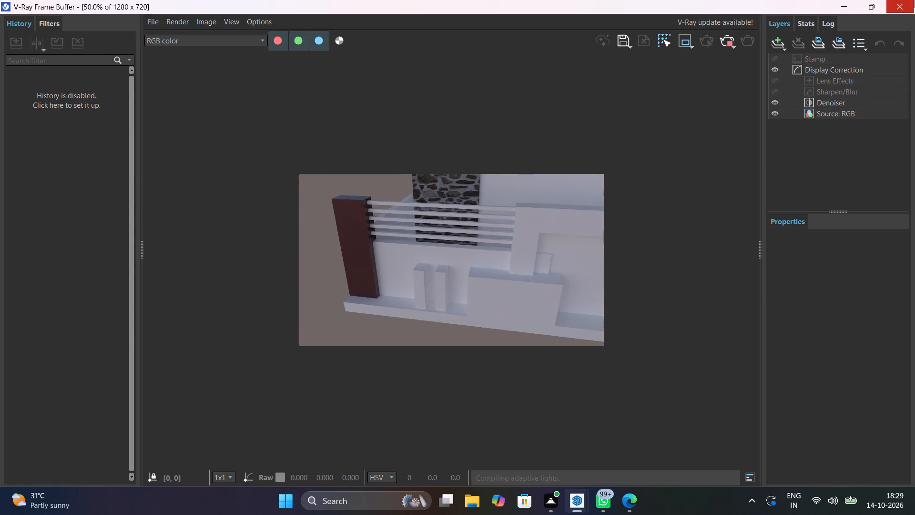
left_click(726, 46)
left_click(903, 9)
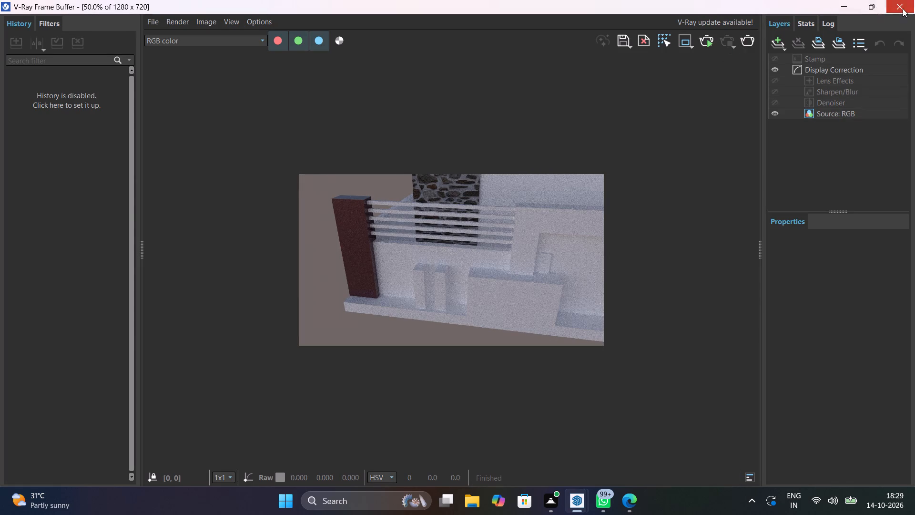
Apply the V-Ray material Paint Brown Gloss 1.5cm to the top face of the front boundary wall's end pillar.
middle_click_drag(347, 166, 360, 237)
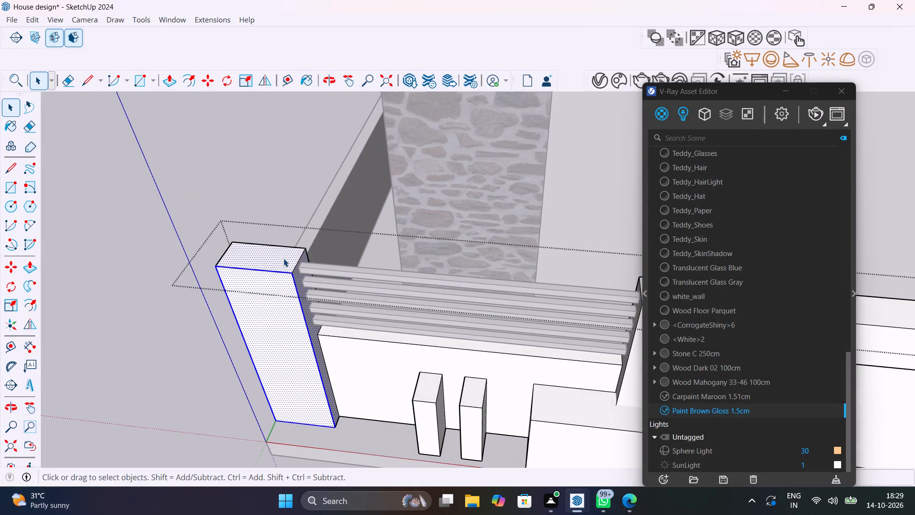
scroll(284, 258, "up", 1)
left_click(284, 258)
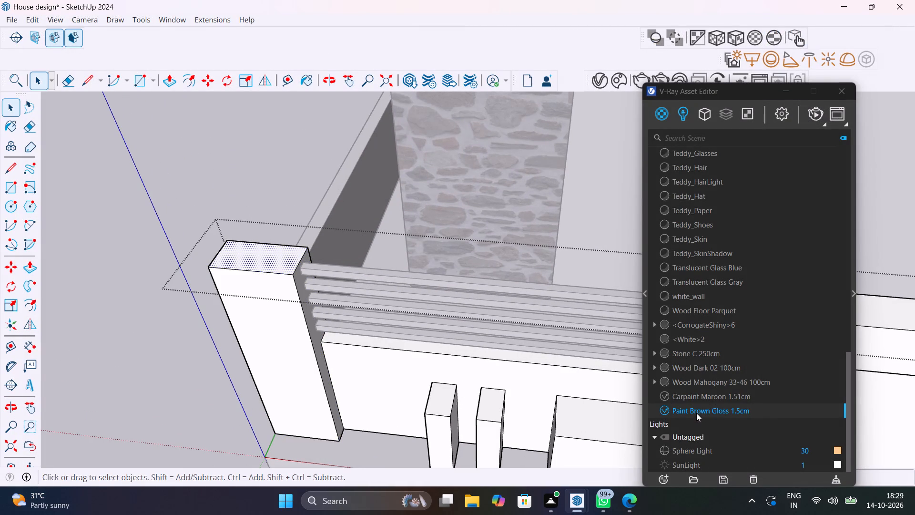
right_click(696, 412)
left_click(742, 281)
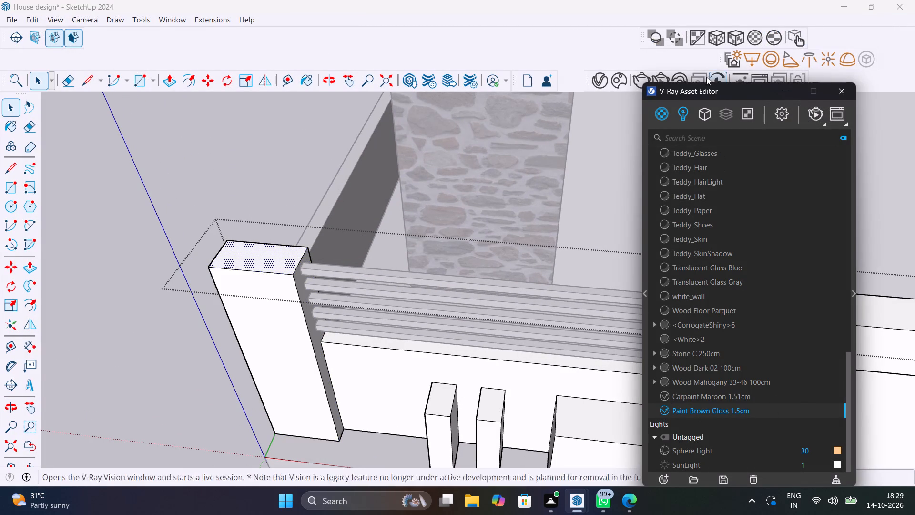
Test-render the end pillar from above with V-Ray interactive, stop the render and close the frame buffer.
left_click(810, 113)
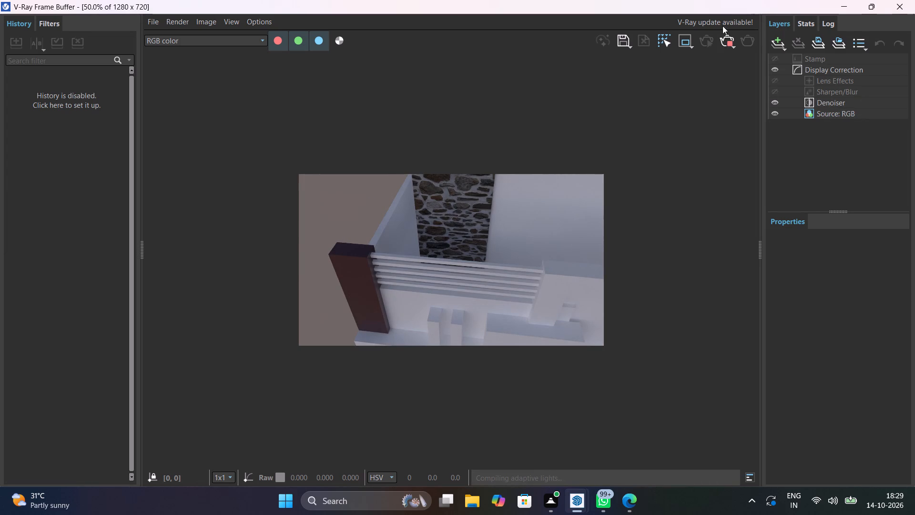
left_click(720, 46)
left_click(902, 3)
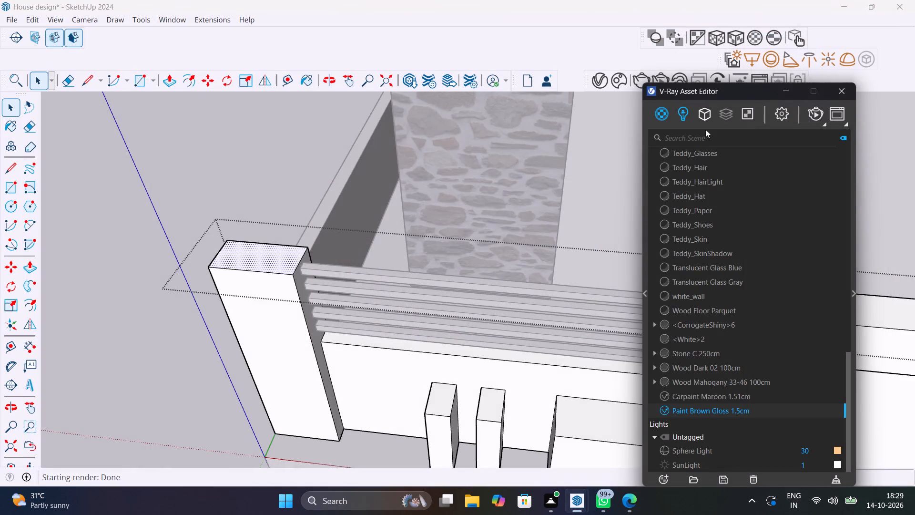
Apply the V-Ray material Stone C 250cm to the front, top and end faces of the low wall beneath the horizontal rails, including its stub beyond the frame.
scroll(509, 268, "down", 4)
left_click(315, 164)
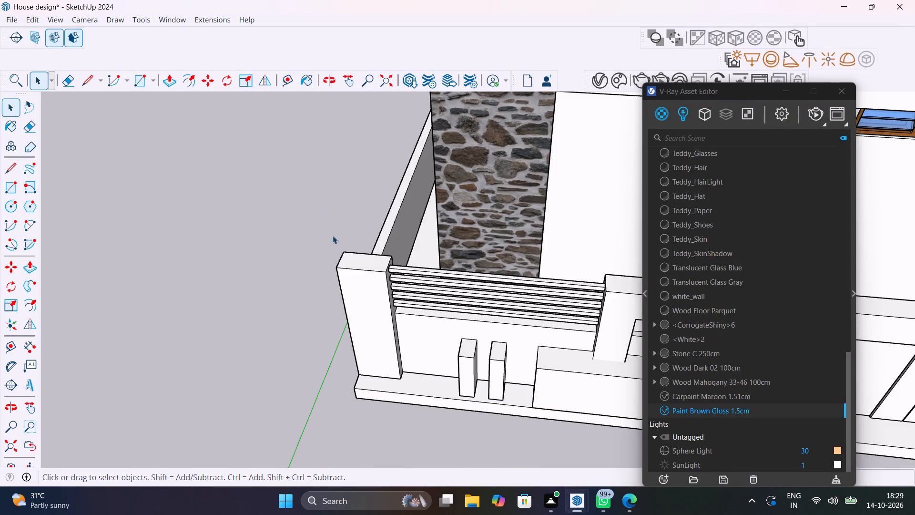
middle_click_drag(373, 244, 451, 124)
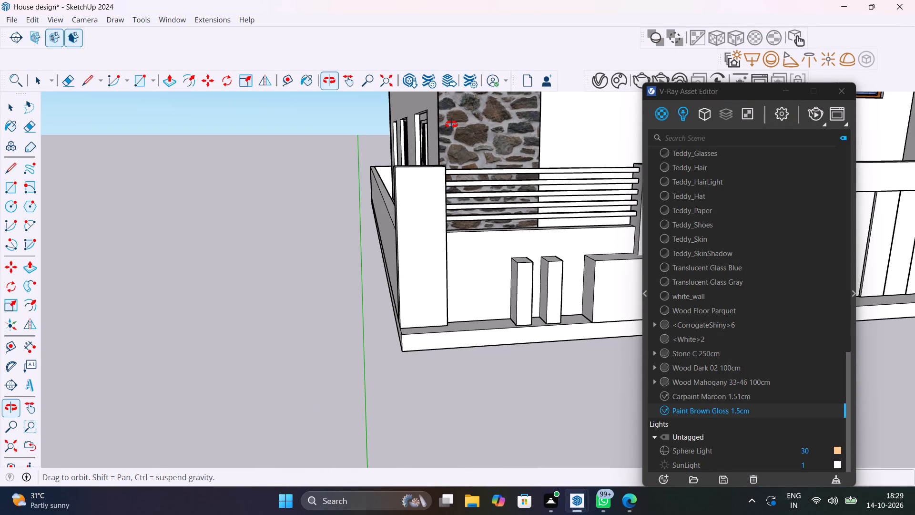
middle_click_drag(451, 124, 321, 146)
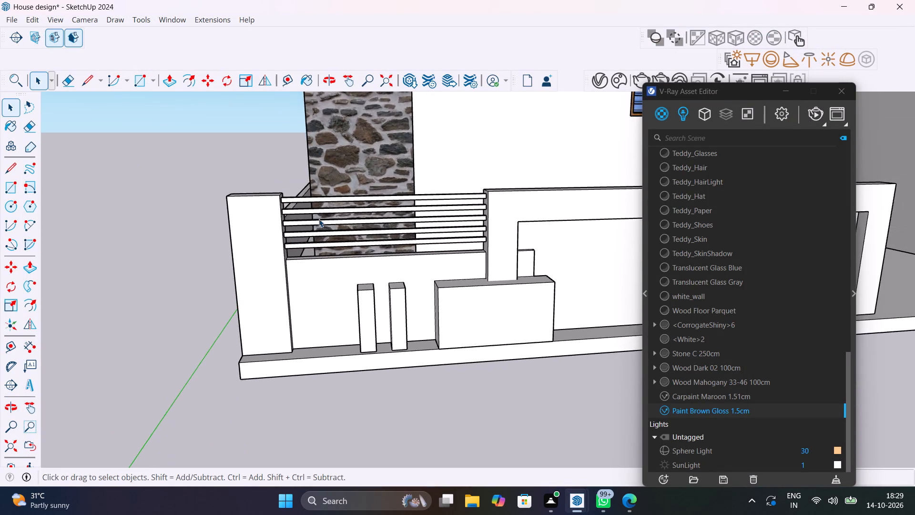
scroll(319, 219, "up", 4)
left_click(305, 292)
double_click(310, 299)
left_click(311, 301)
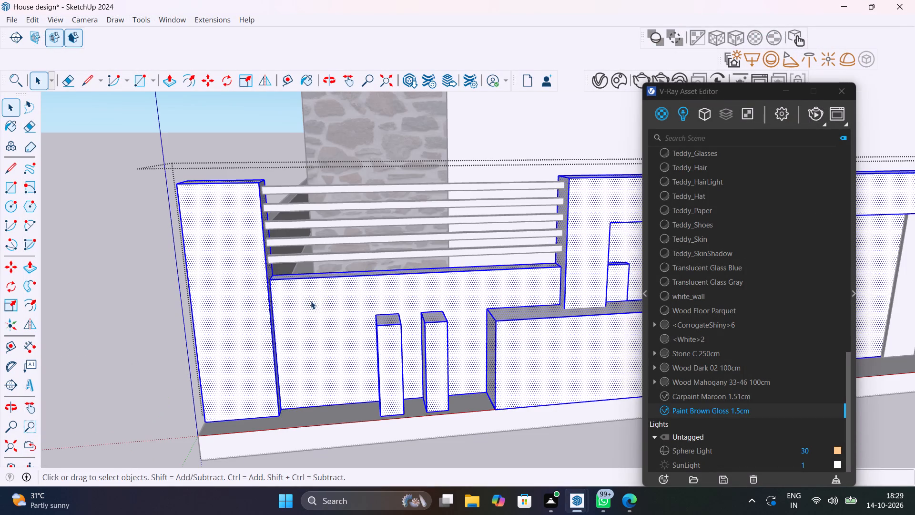
left_click(326, 301)
scroll(327, 301, "up", 1)
middle_click_drag(327, 301, 328, 311)
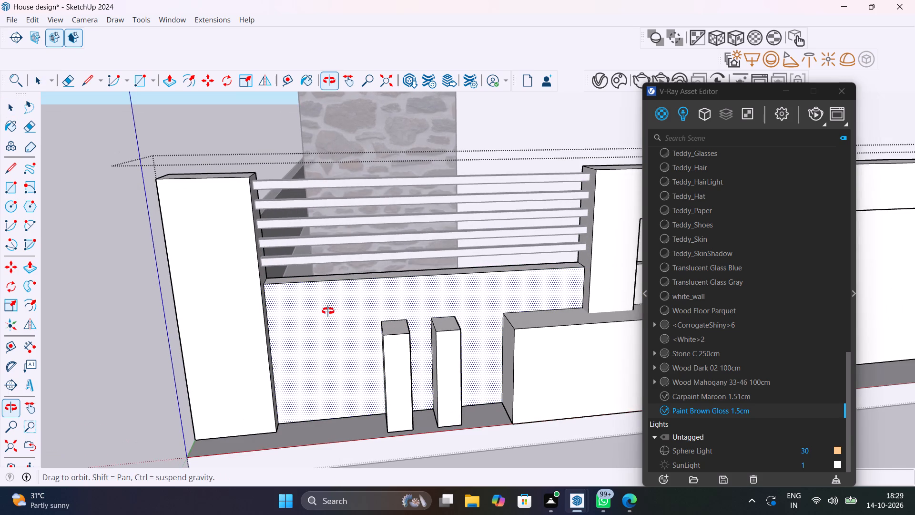
middle_click_drag(328, 311, 225, 279)
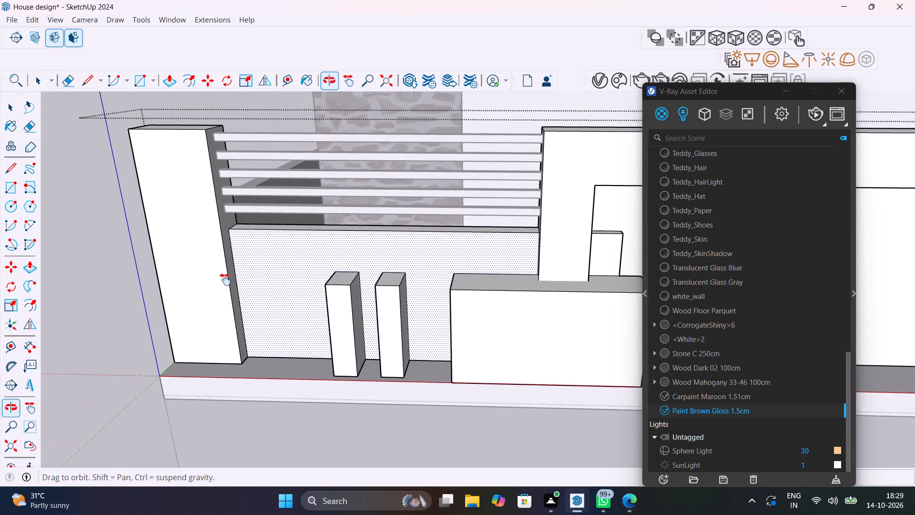
middle_click_drag(225, 279, 172, 275)
left_click(532, 246, "shift")
scroll(547, 232, "up", 3, "shift")
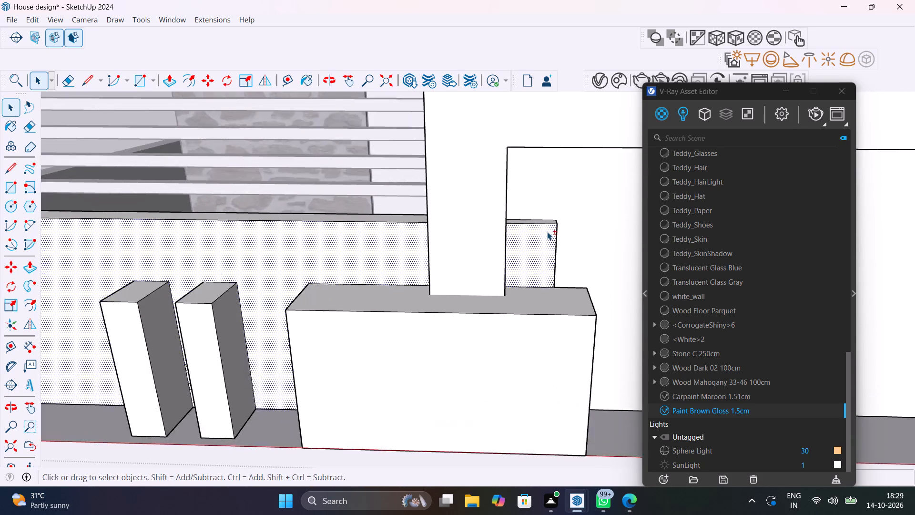
scroll(547, 232, "up", 5, "shift")
middle_click_drag(548, 234, 366, 247, "shift")
scroll(366, 246, "up", 6, "shift")
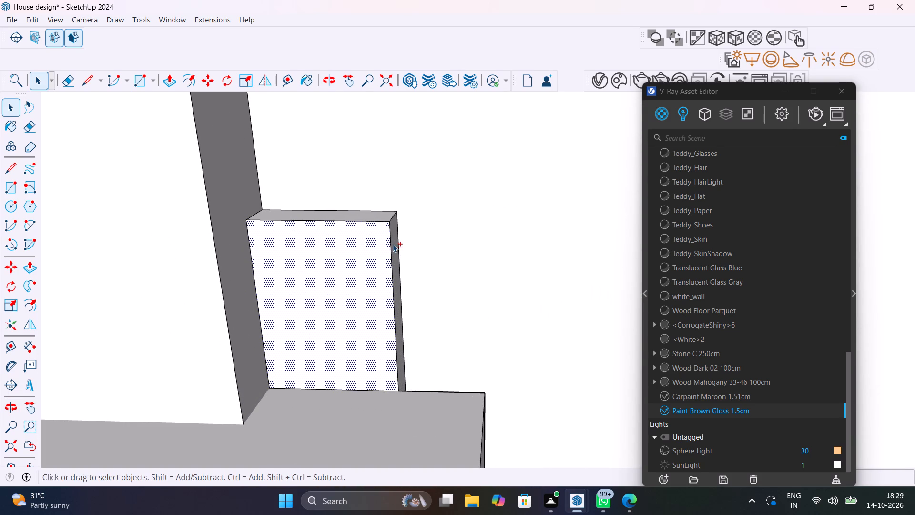
left_click(393, 244, "shift")
left_click(364, 216, "shift")
middle_click_drag(372, 230, 371, 230)
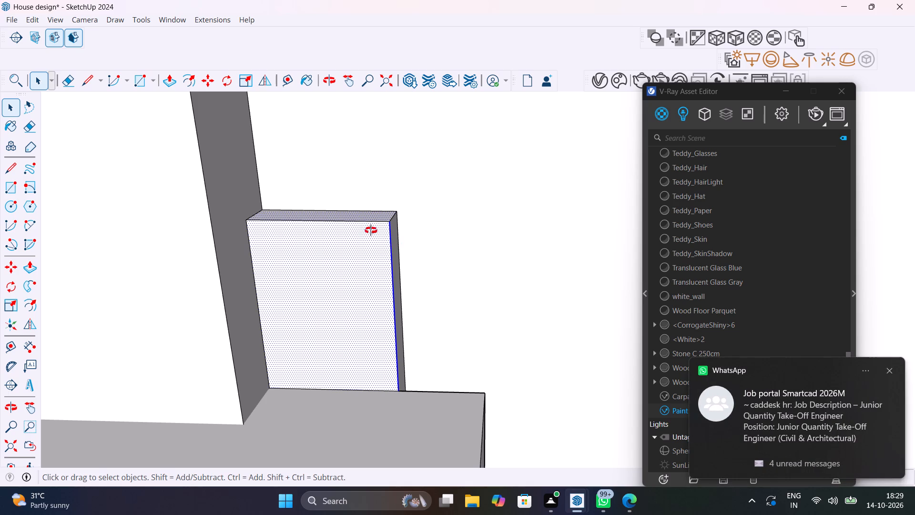
middle_click_drag(371, 230, 271, 235)
left_click(412, 262, "shift")
scroll(397, 254, "down", 2)
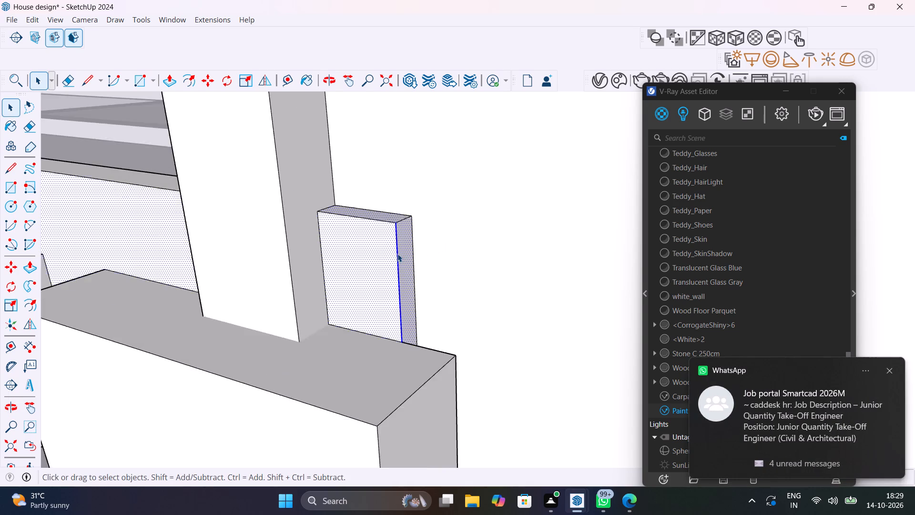
scroll(397, 254, "down", 10)
middle_click_drag(317, 259, 526, 273)
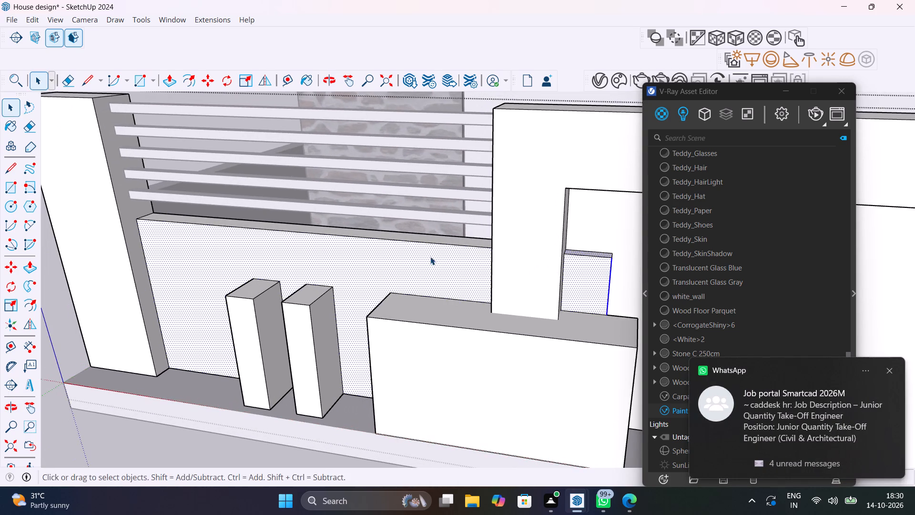
middle_click_drag(430, 257, 445, 350)
scroll(458, 328, "up", 7, "shift")
left_click(466, 307, "shift")
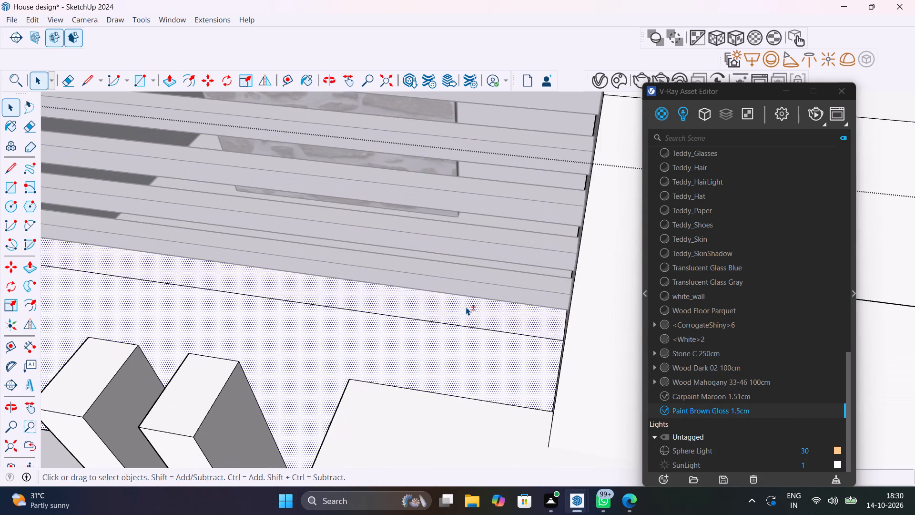
scroll(466, 307, "down", 12, "shift")
middle_click_drag(562, 370, 593, 263)
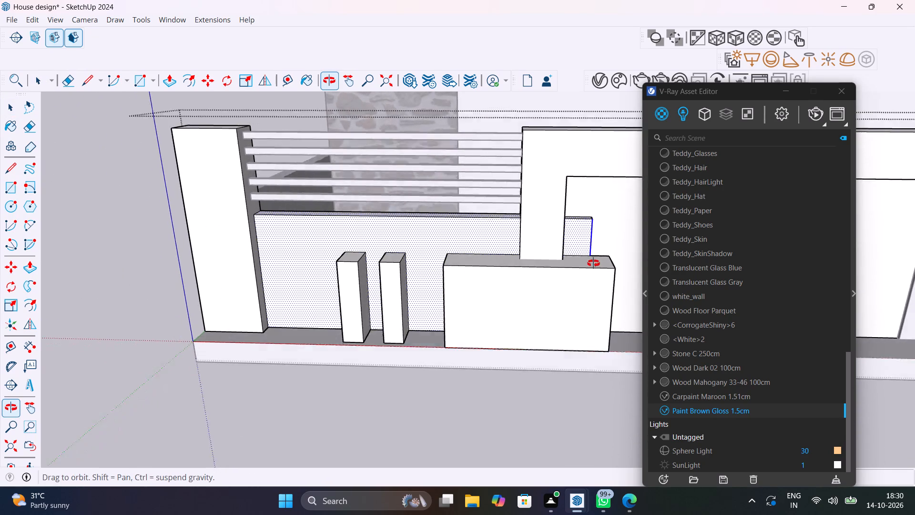
middle_click_drag(593, 263, 591, 258)
left_click(685, 352)
right_click(685, 352)
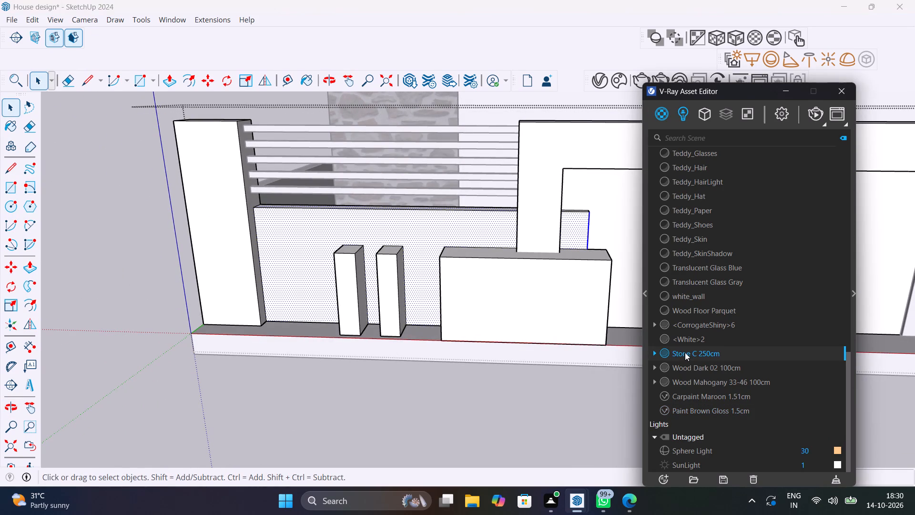
left_click(723, 220)
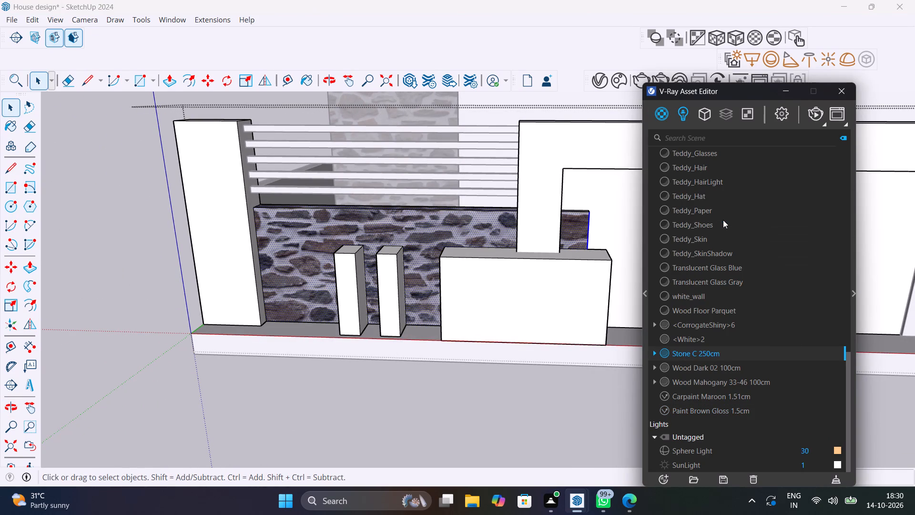
Examine the stone-clad low wall and the rest of the front boundary wall from several angles.
middle_click_drag(409, 337, 82, 492)
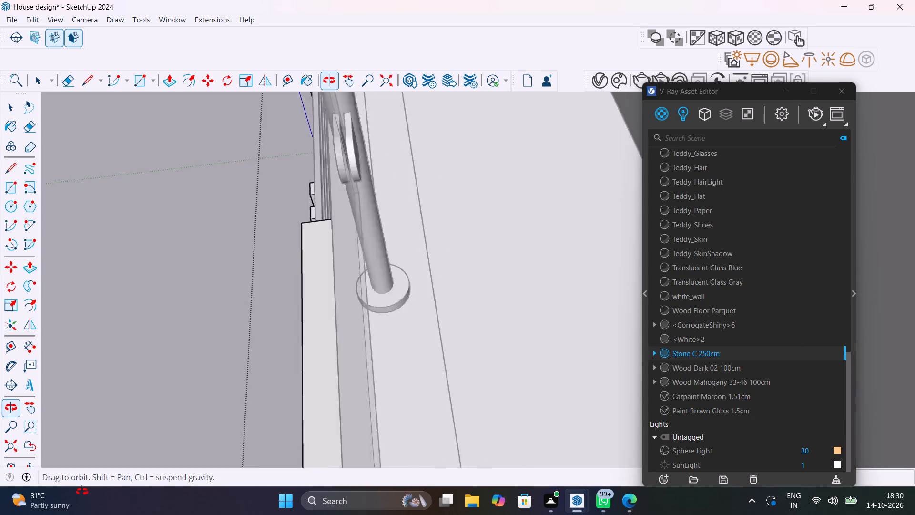
middle_click_drag(82, 492, 91, 433)
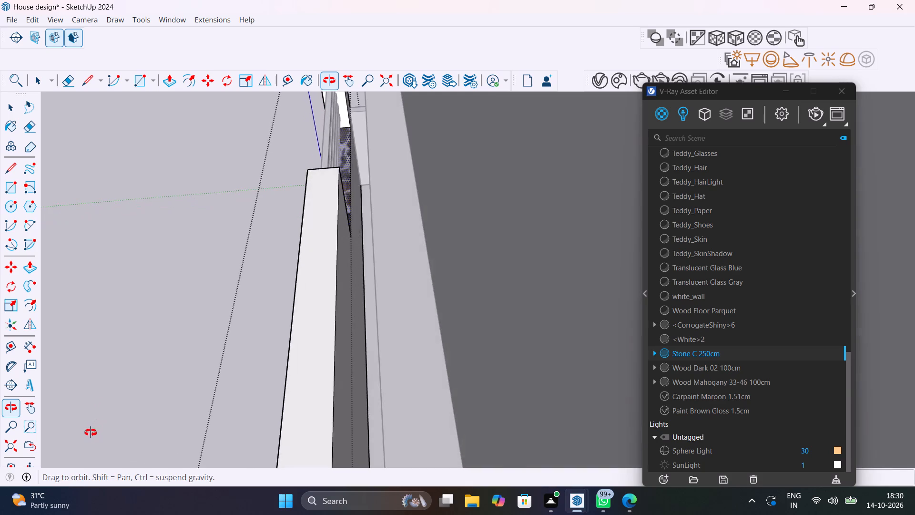
middle_click_drag(91, 433, 347, 370)
left_click(290, 408)
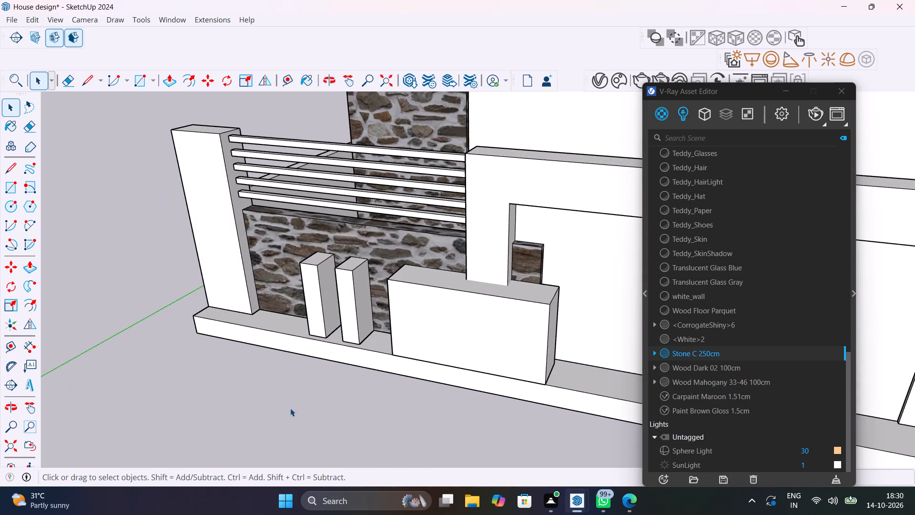
key("space")
scroll(290, 408, "down", 8)
middle_click_drag(358, 370, 403, 333)
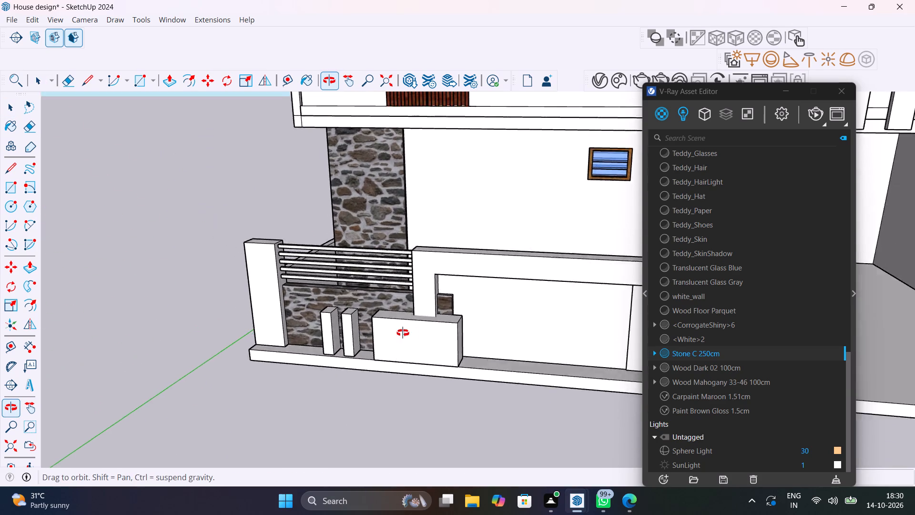
middle_click_drag(403, 333, 349, 325)
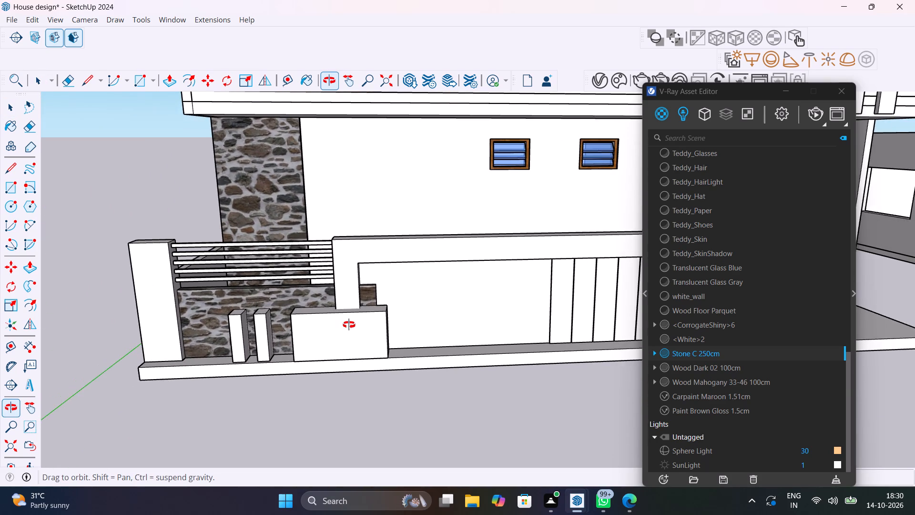
middle_click_drag(349, 325, 381, 288)
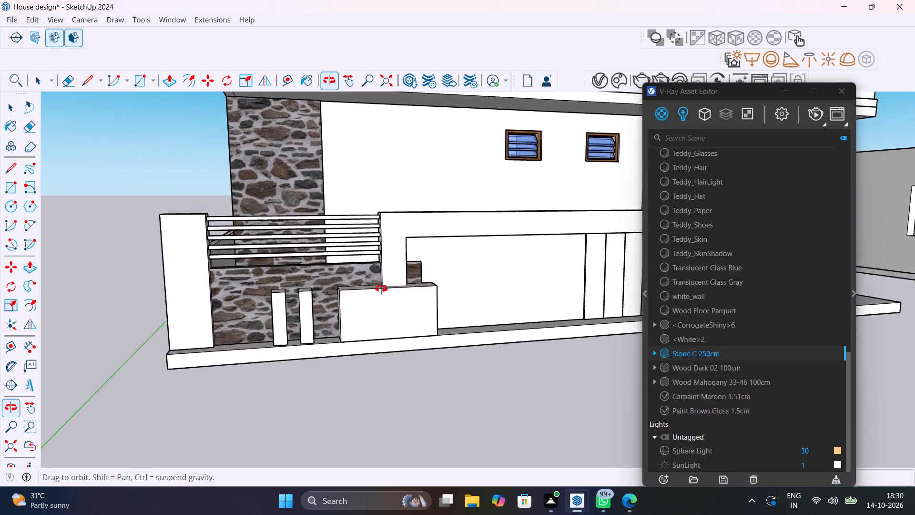
middle_click_drag(381, 288, 382, 288)
scroll(382, 289, "down", 5)
middle_click_drag(427, 308, 274, 334)
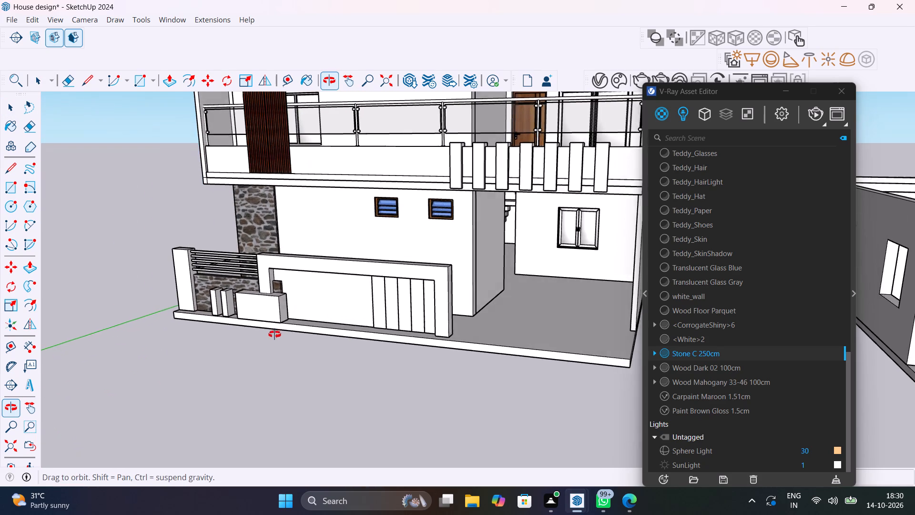
middle_click_drag(274, 334, 273, 335)
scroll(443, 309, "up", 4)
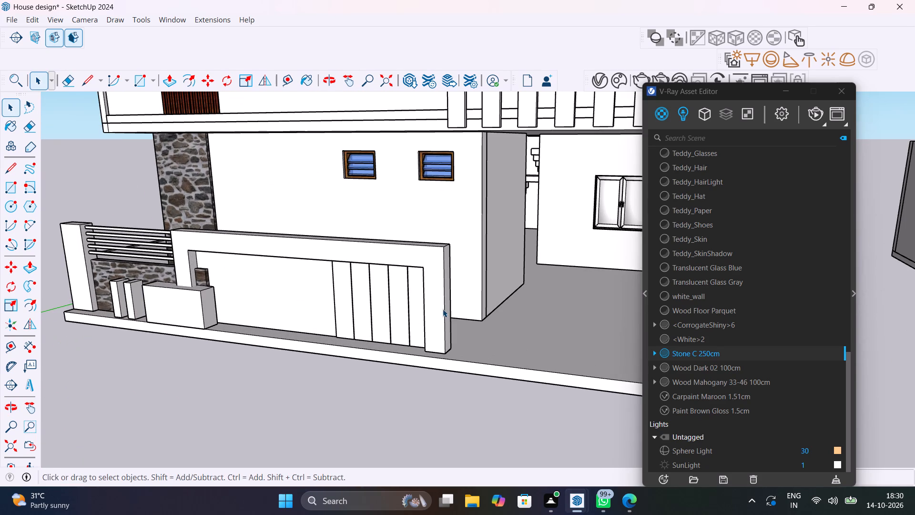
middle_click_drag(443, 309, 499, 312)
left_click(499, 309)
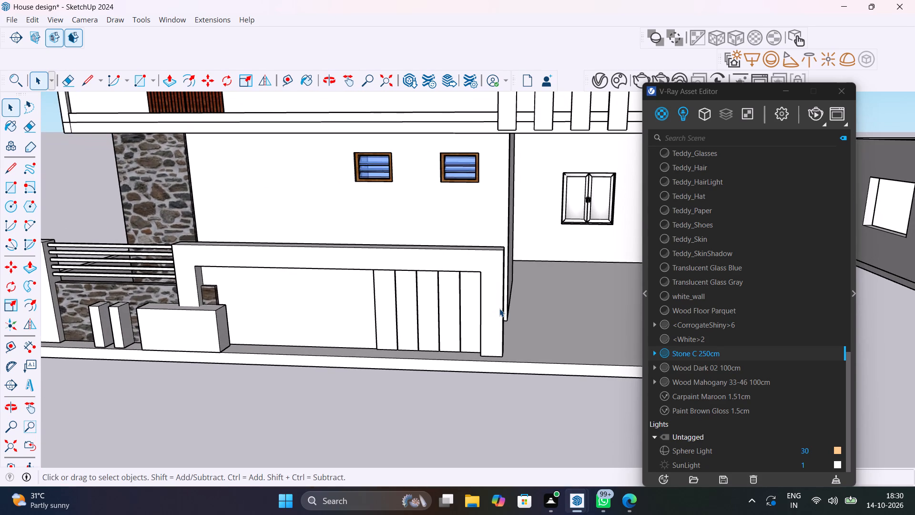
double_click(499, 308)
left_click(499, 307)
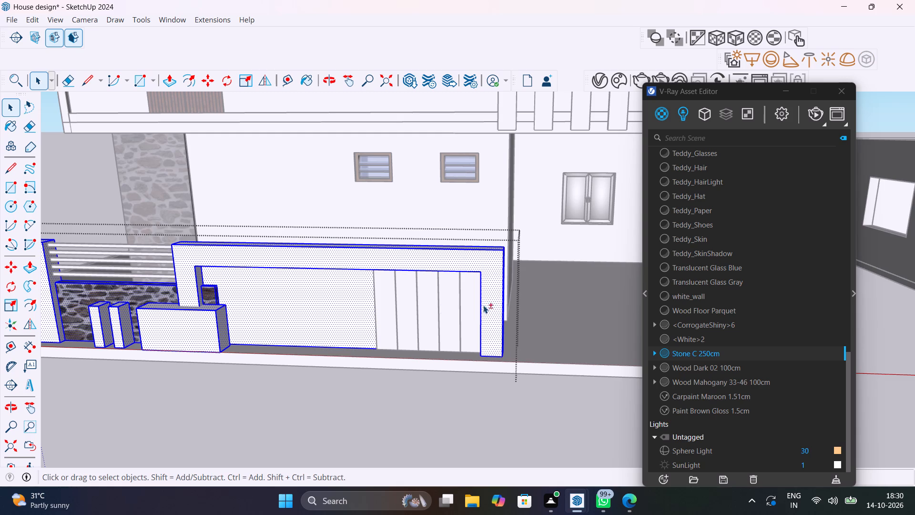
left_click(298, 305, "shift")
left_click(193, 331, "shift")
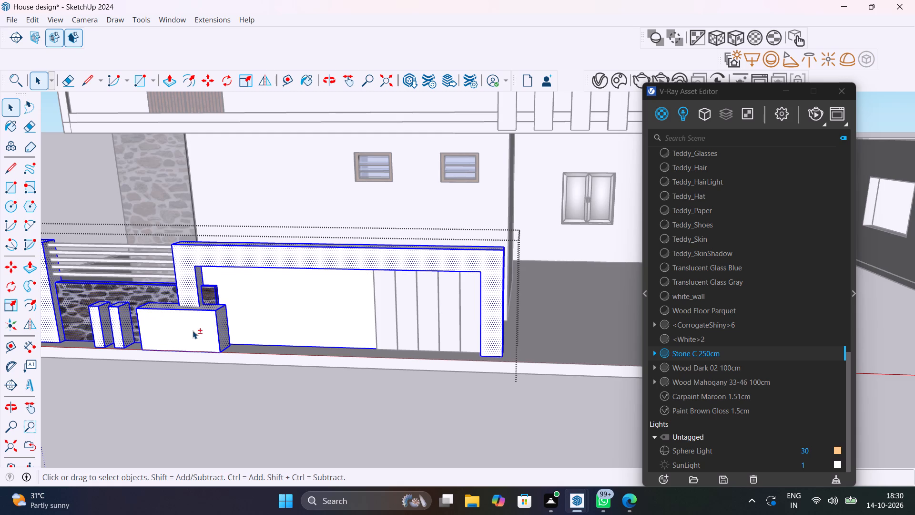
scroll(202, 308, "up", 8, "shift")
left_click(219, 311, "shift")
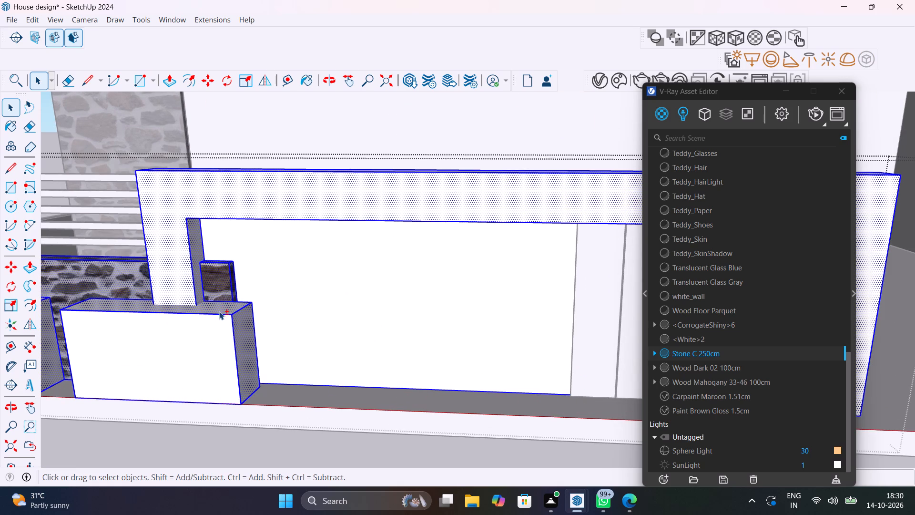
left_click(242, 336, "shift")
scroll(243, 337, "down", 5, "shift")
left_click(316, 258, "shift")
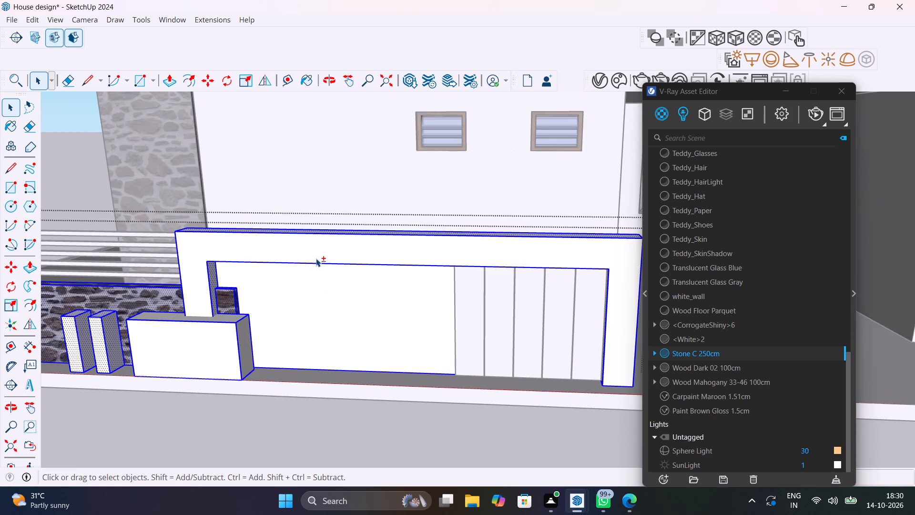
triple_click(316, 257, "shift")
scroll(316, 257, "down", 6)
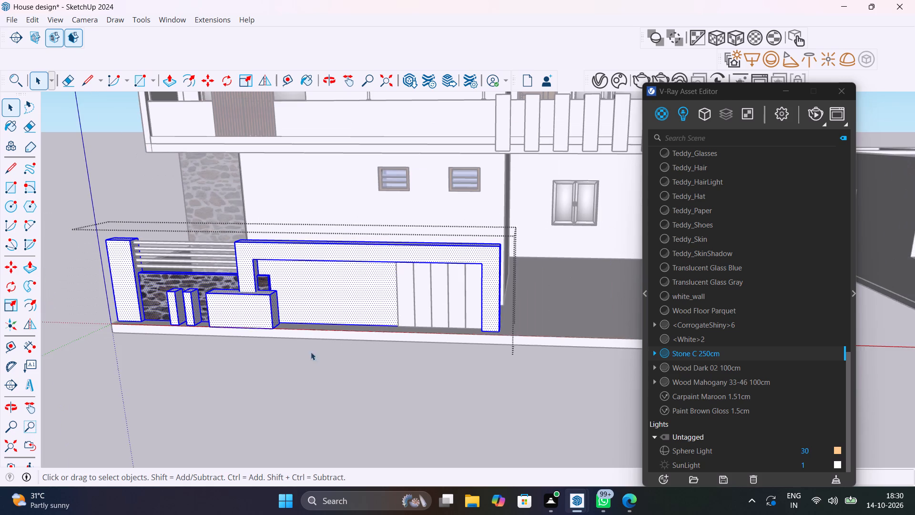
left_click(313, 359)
Apply the V-Ray material Paint Brown Gloss 1.5cm to the front and top faces of the large rectangular frame on the front boundary wall.
left_click(386, 252)
scroll(386, 252, "up", 5)
double_click(386, 252)
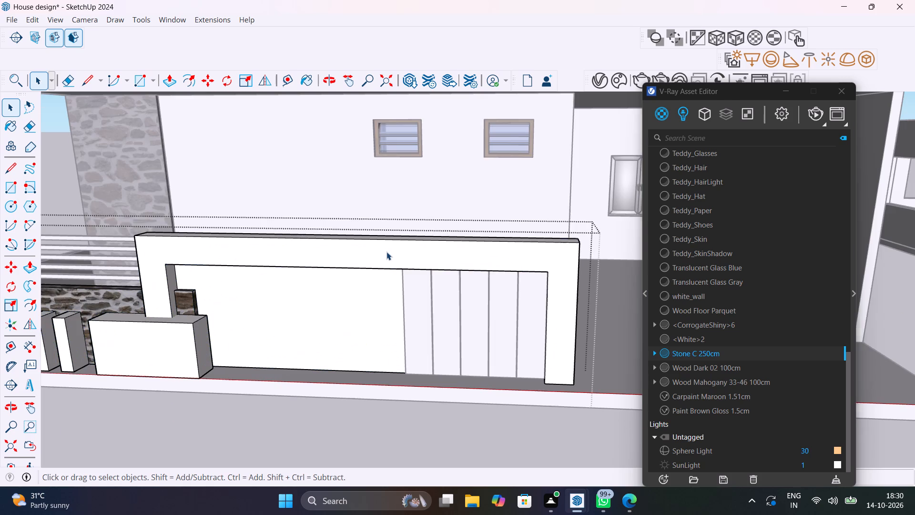
left_click(386, 252)
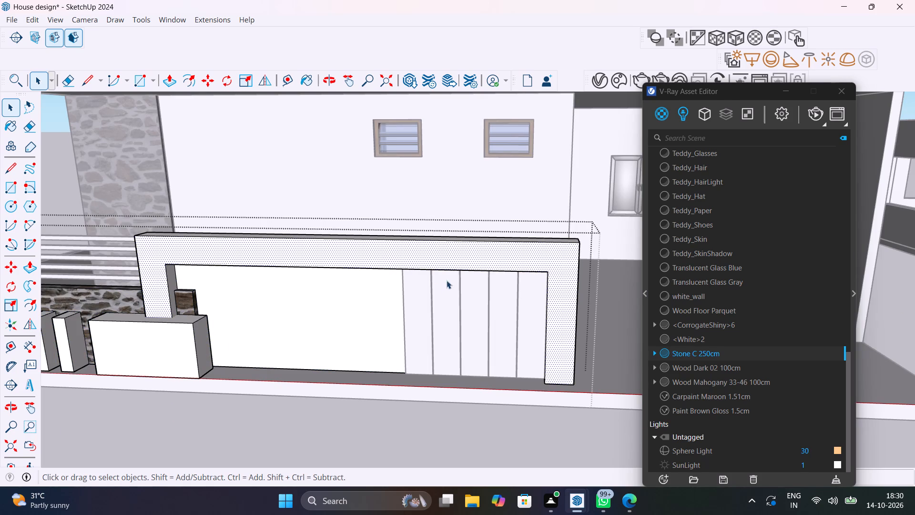
scroll(437, 309, "down", 1)
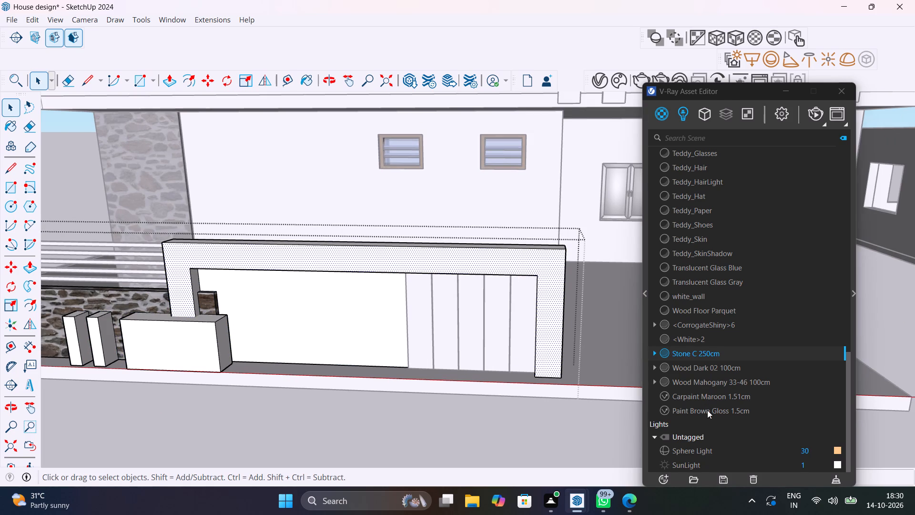
left_click(707, 410)
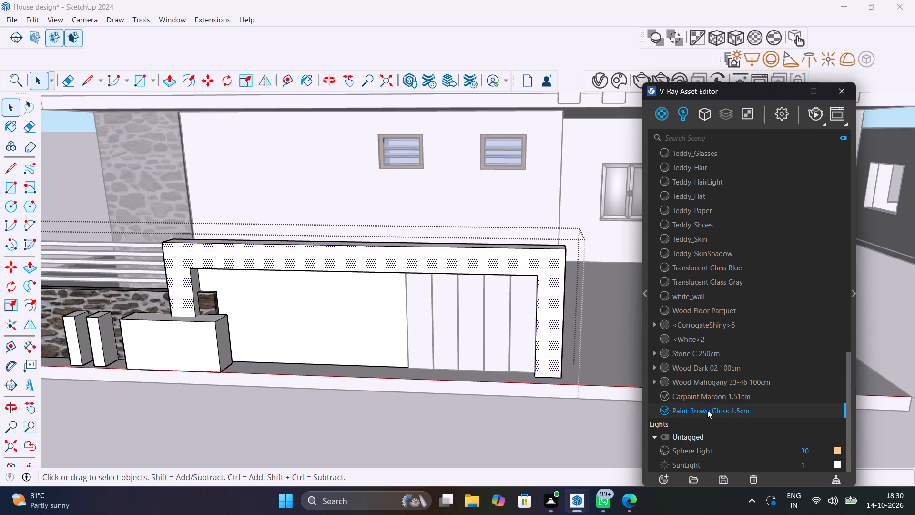
right_click(707, 410)
left_click(740, 281)
middle_click_drag(559, 285, 538, 415)
scroll(519, 394, "up", 5)
left_click(522, 389)
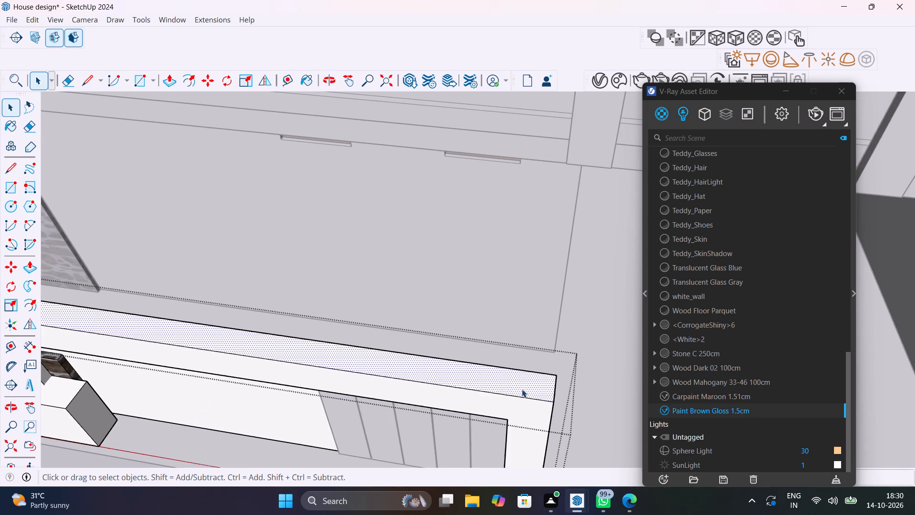
right_click(726, 411)
left_click(767, 279)
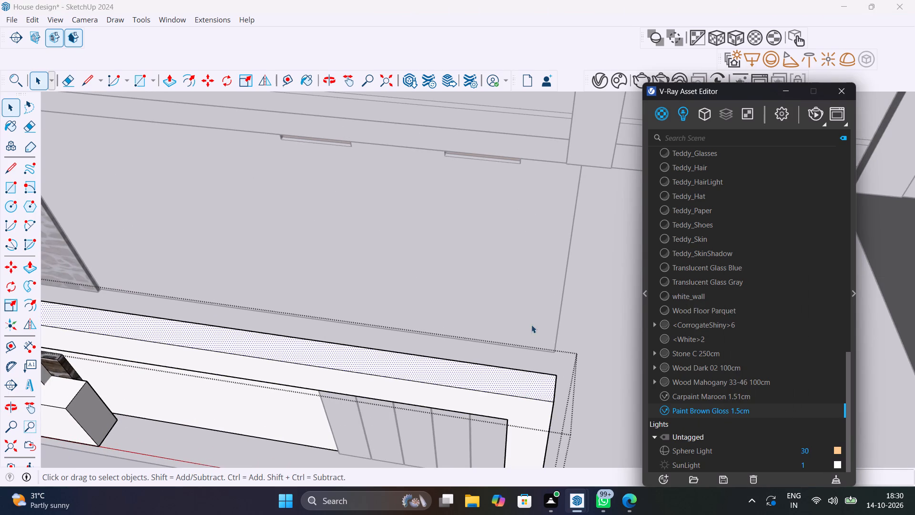
Apply Paint Brown Gloss 1.5cm to the frame's end face where the horizontal rails meet it, and leave the wall group.
scroll(531, 325, "down", 7)
middle_click_drag(451, 349, 687, 246)
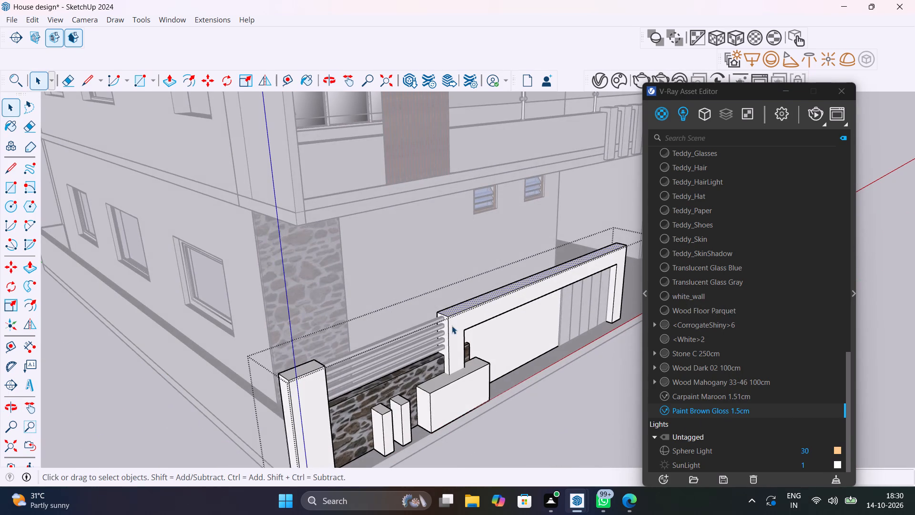
scroll(448, 329, "up", 10)
left_click(441, 336)
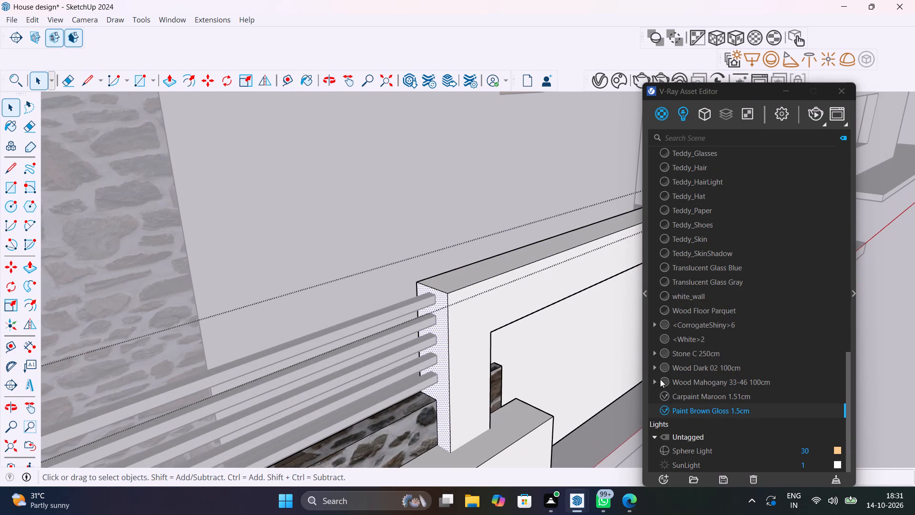
right_click(693, 410)
left_click(732, 279)
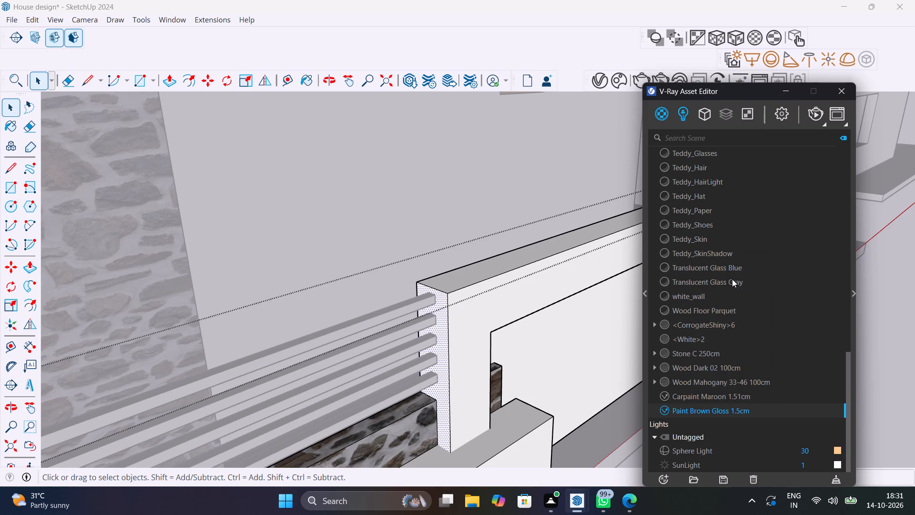
scroll(543, 333, "down", 13)
middle_click_drag(530, 347, 367, 333)
left_click(474, 396)
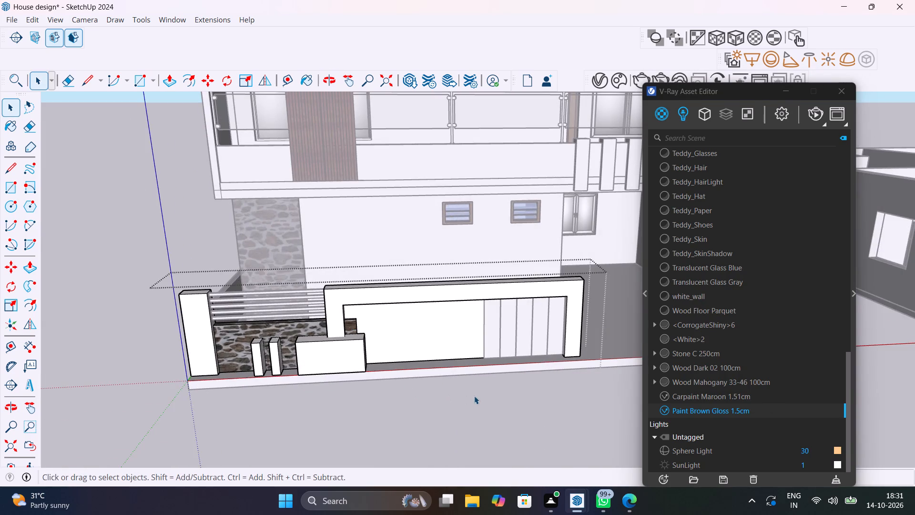
Test-render the full front elevation with V-Ray, stop the render and close the frame buffer.
middle_click_drag(563, 374, 515, 408)
scroll(515, 407, "down", 5)
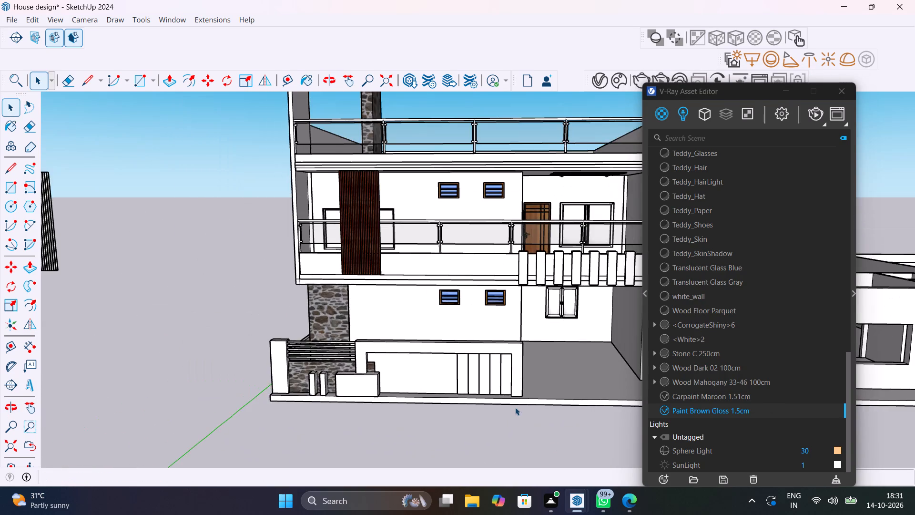
middle_click_drag(517, 399, 448, 433, "shift")
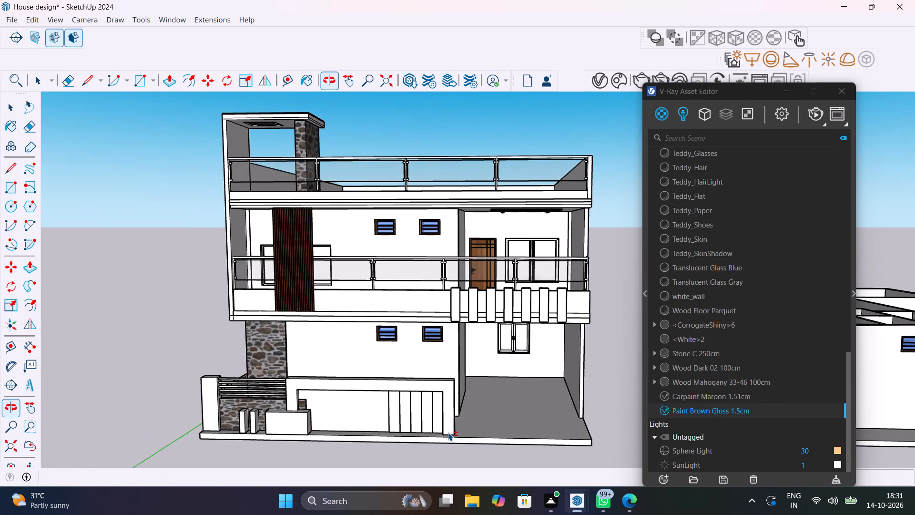
left_click(815, 118)
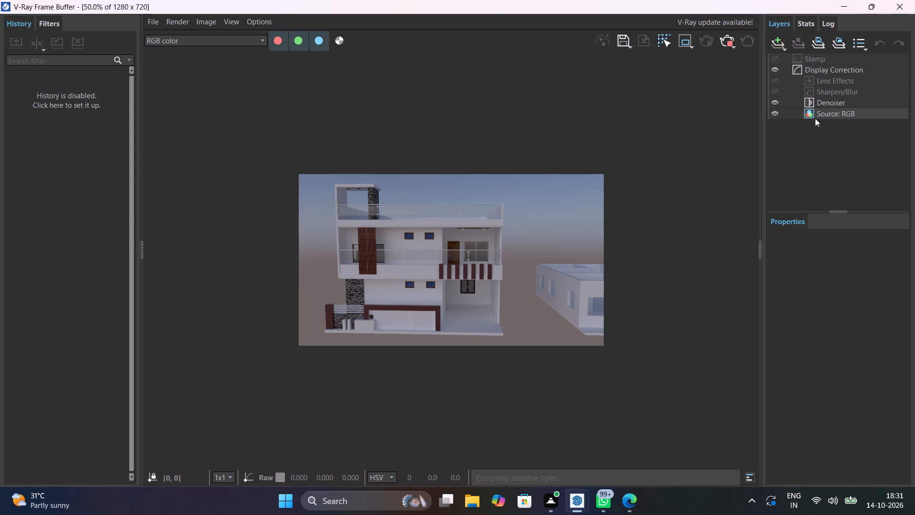
left_click(731, 41)
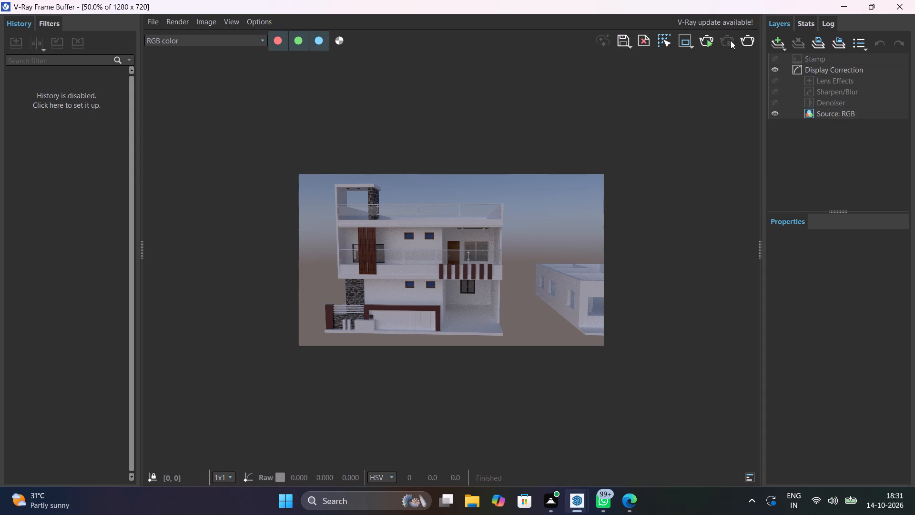
left_click(902, 0)
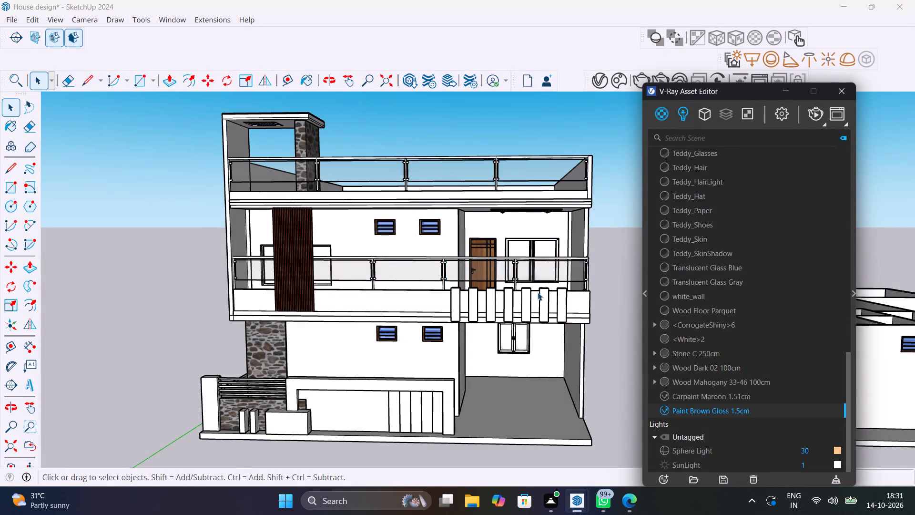
Close the V-Ray Asset Editor and examine the house front, car porch and boundary wall from several angles.
middle_click_drag(536, 293, 477, 314, "shift")
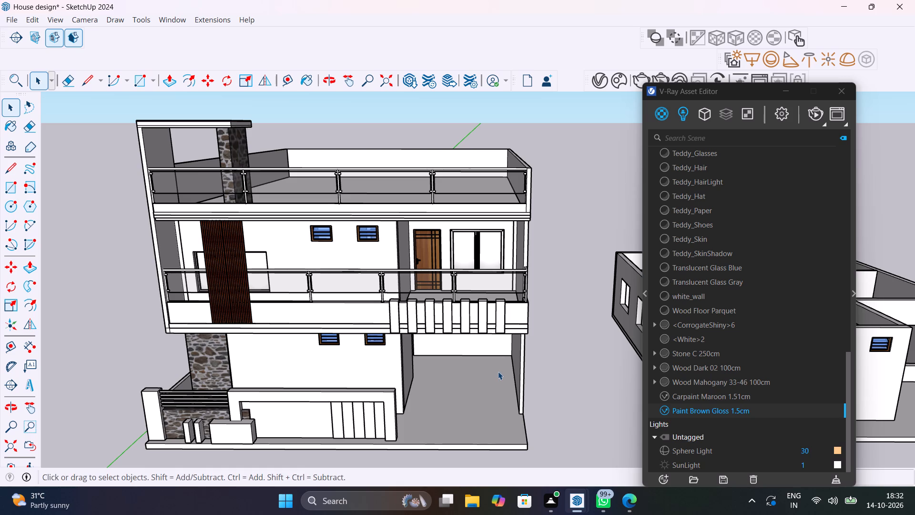
middle_click_drag(491, 370, 457, 367, "shift")
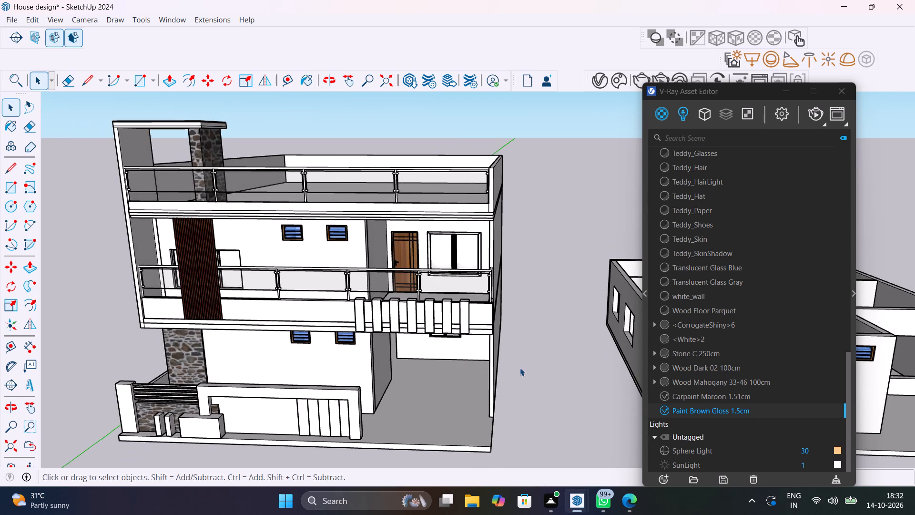
left_click(522, 367)
left_click(836, 89)
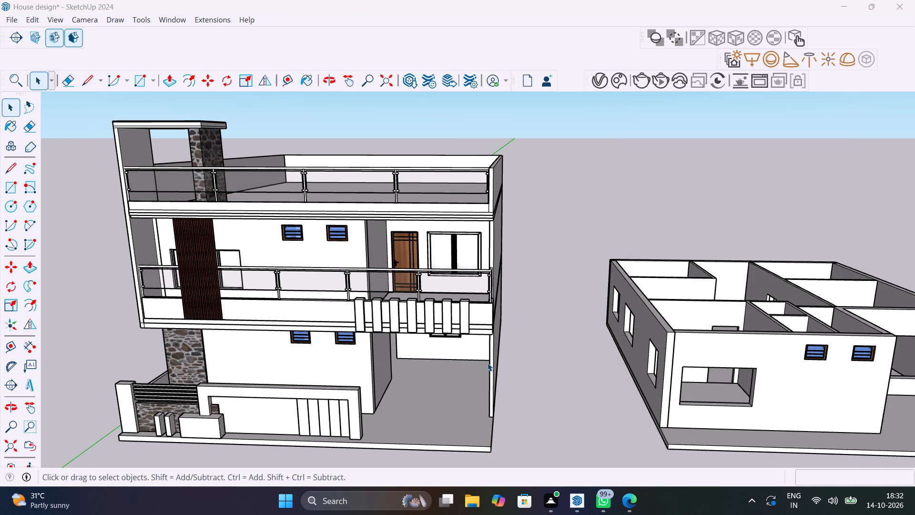
middle_click_drag(489, 360, 447, 354)
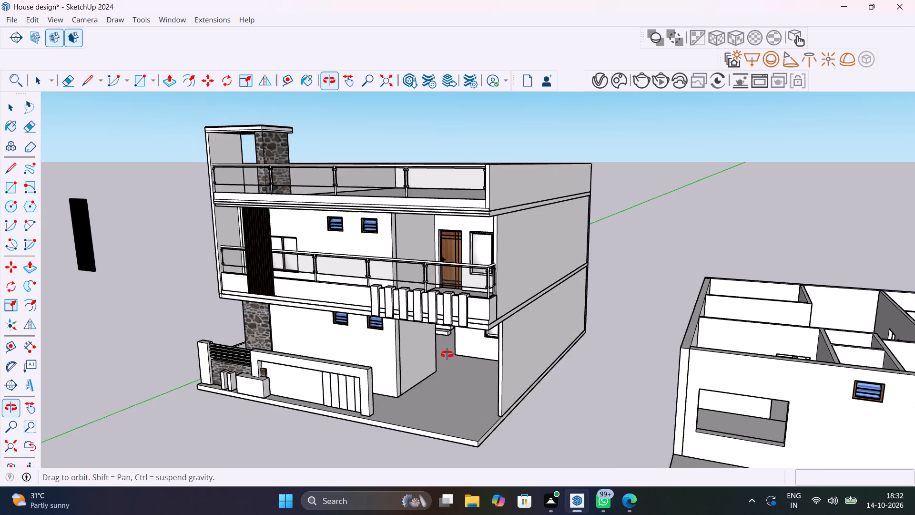
middle_click_drag(447, 354, 470, 363)
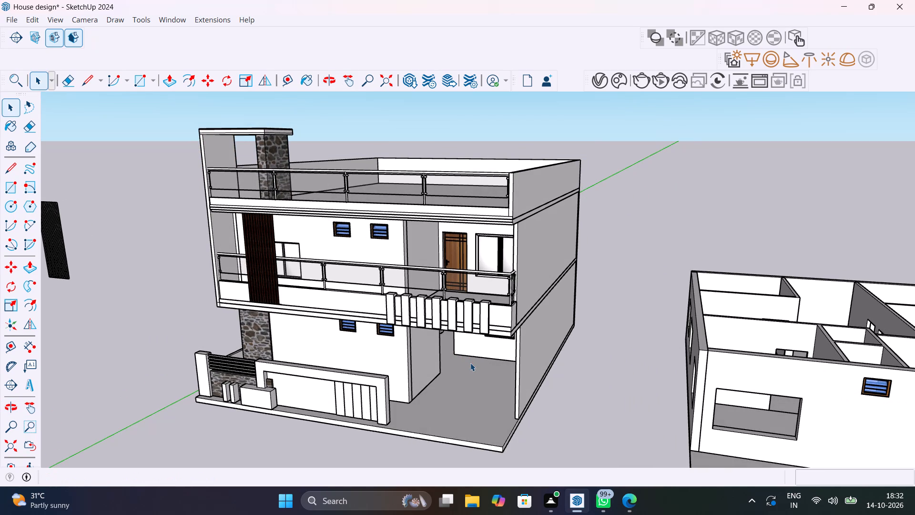
scroll(366, 410, "up", 7)
middle_click_drag(386, 411, 449, 376)
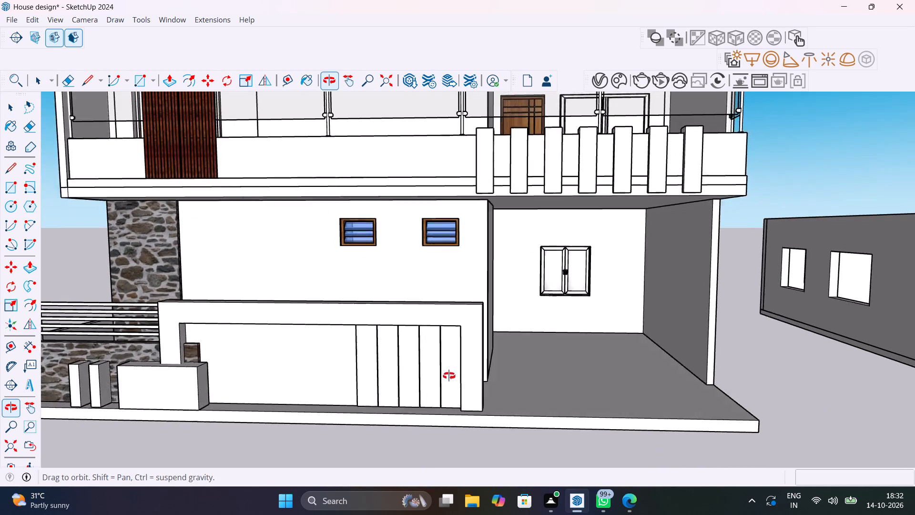
middle_click_drag(449, 376, 481, 362)
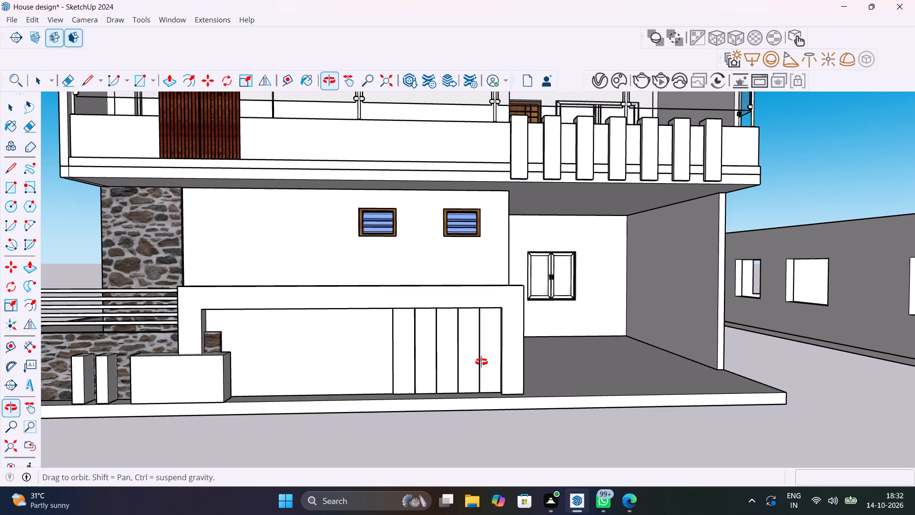
middle_click_drag(481, 362, 559, 371)
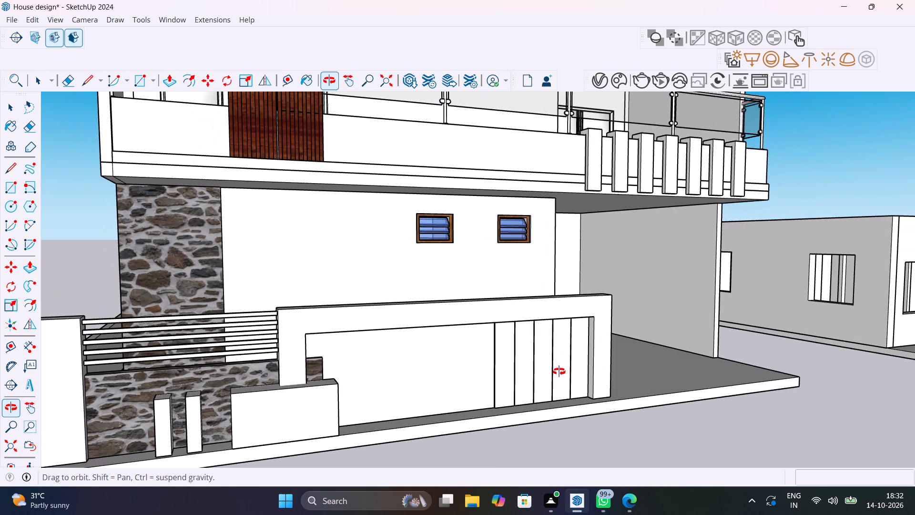
middle_click_drag(559, 371, 498, 381)
scroll(498, 381, "down", 4)
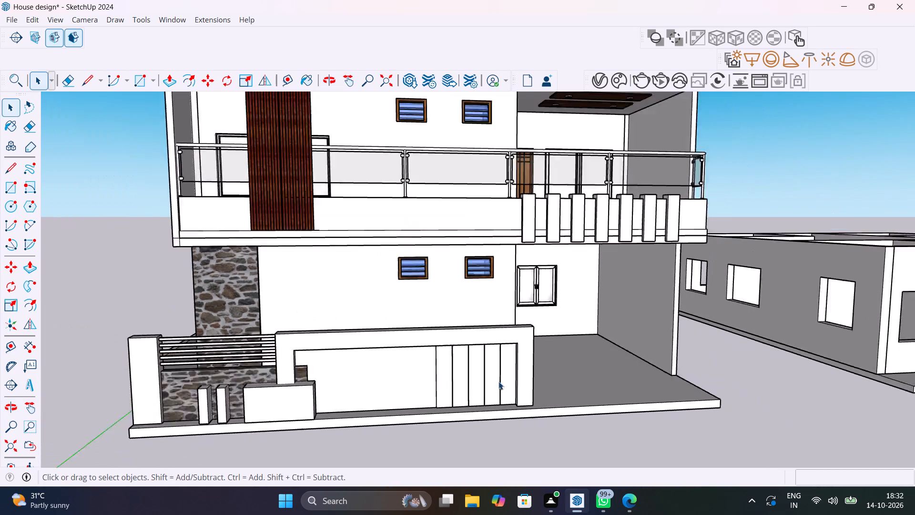
scroll(498, 381, "down", 2)
middle_click_drag(498, 382, 456, 364)
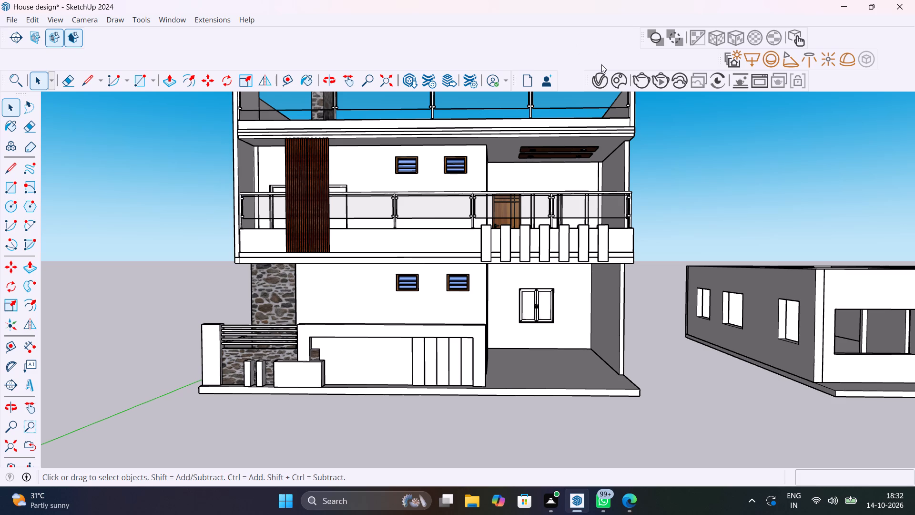
Search Chaos Cosmos for "marble white", and download and import the material Marble White 601 37.77cm.
left_click(617, 80)
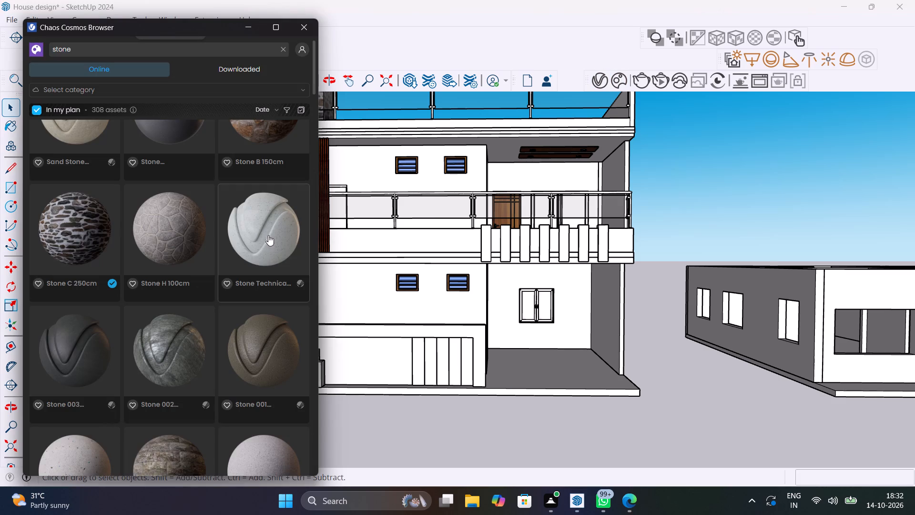
left_click(177, 49)
key("BackSpace")
key("BackSpace")
key("BackSpace")
key("BackSpace")
key("BackSpace")
key("BackSpace")
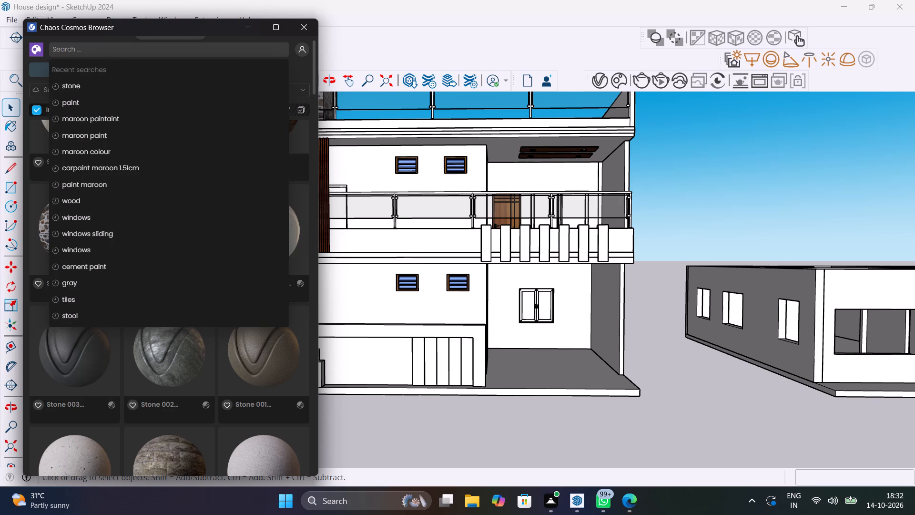
type("MAR")
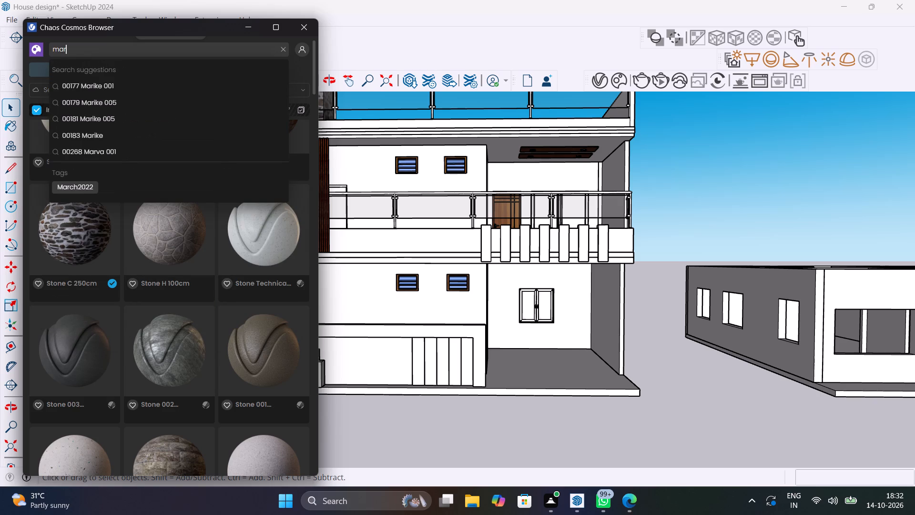
type("BL")
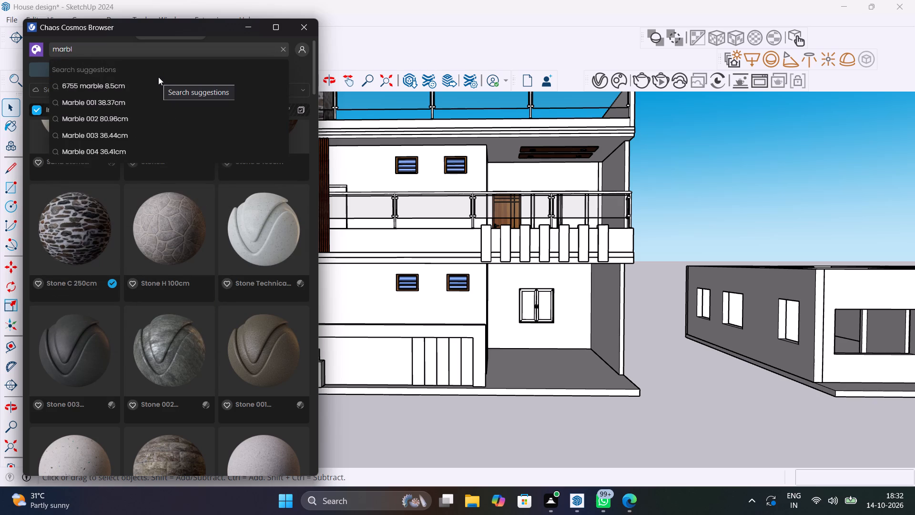
type("E")
key("space")
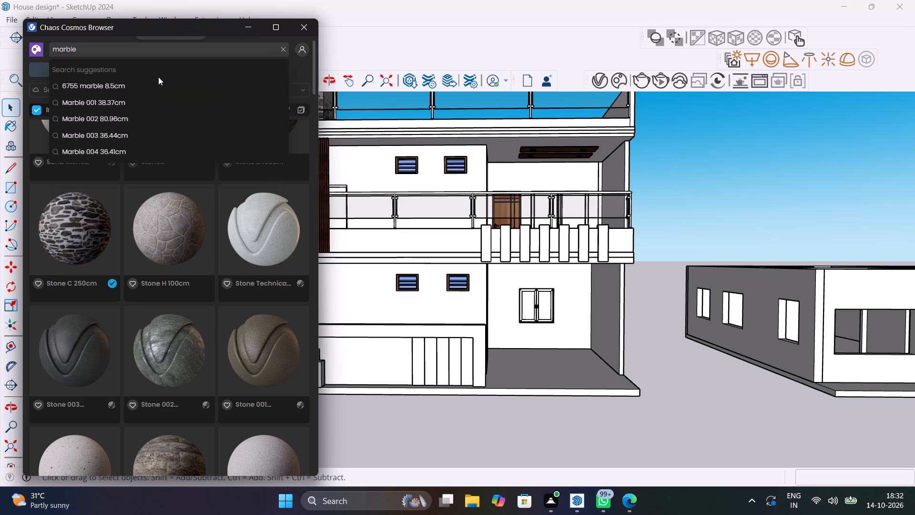
type("WHITE")
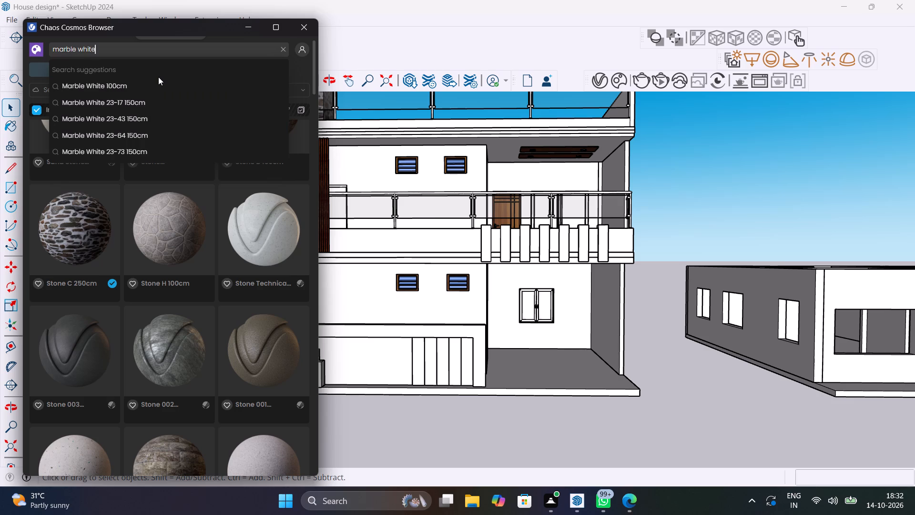
key("Return")
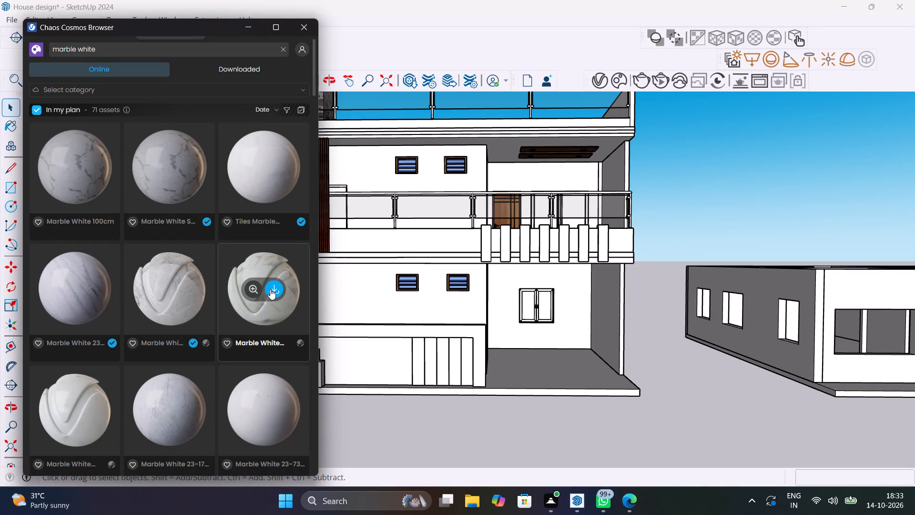
left_click(270, 289)
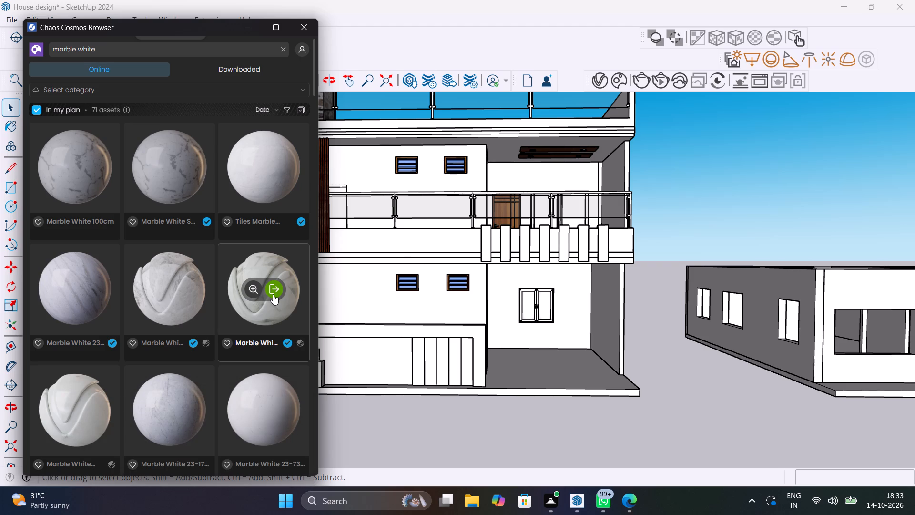
left_click(273, 294)
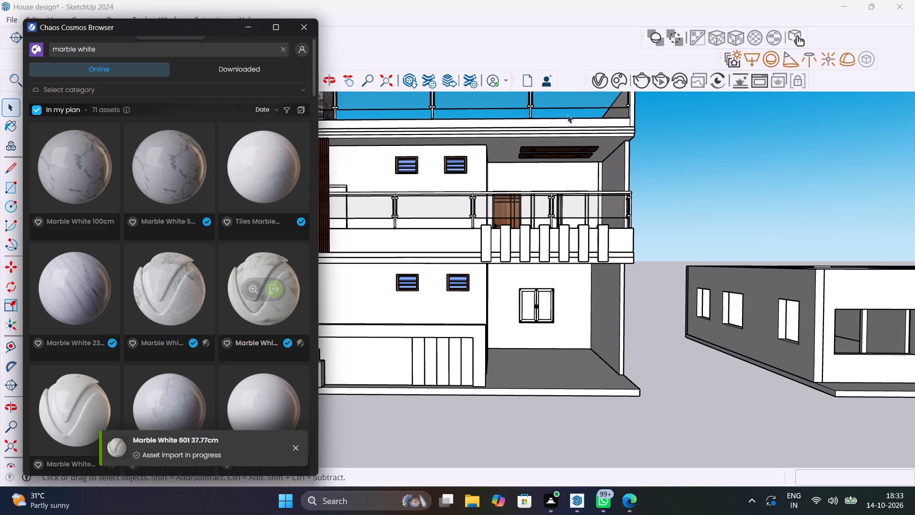
Open the group of vertical strips inside the front boundary wall frame and apply Marble White 601 37.77cm to the two leftmost strips.
left_click(598, 83)
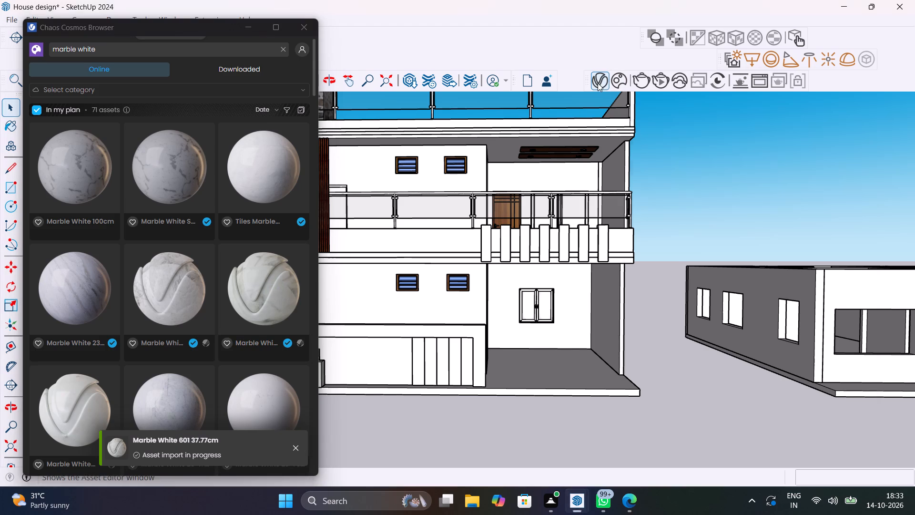
scroll(425, 349, "up", 9)
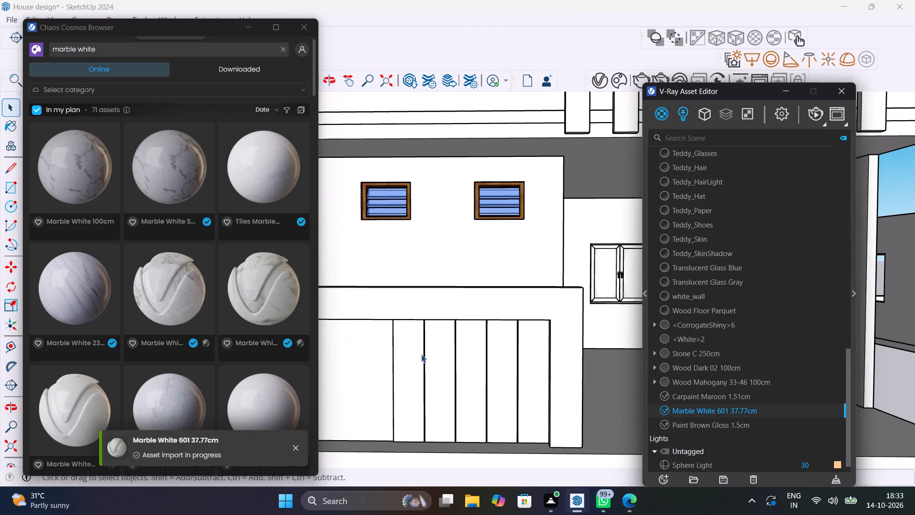
left_click(420, 359)
double_click(418, 364)
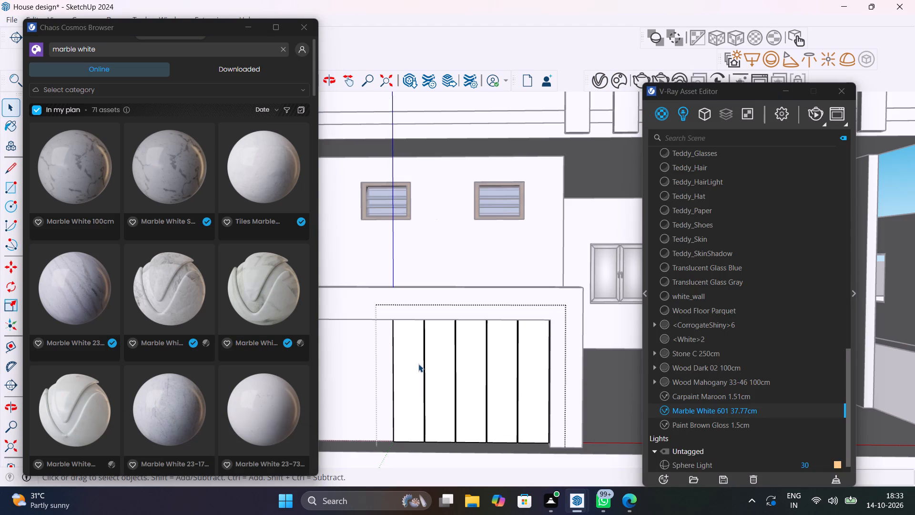
left_click(418, 364)
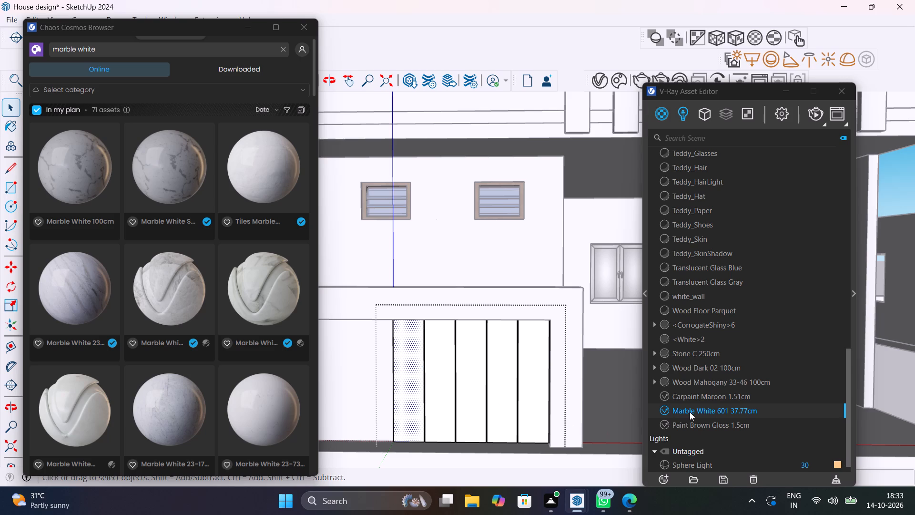
right_click(690, 412)
left_click(749, 281)
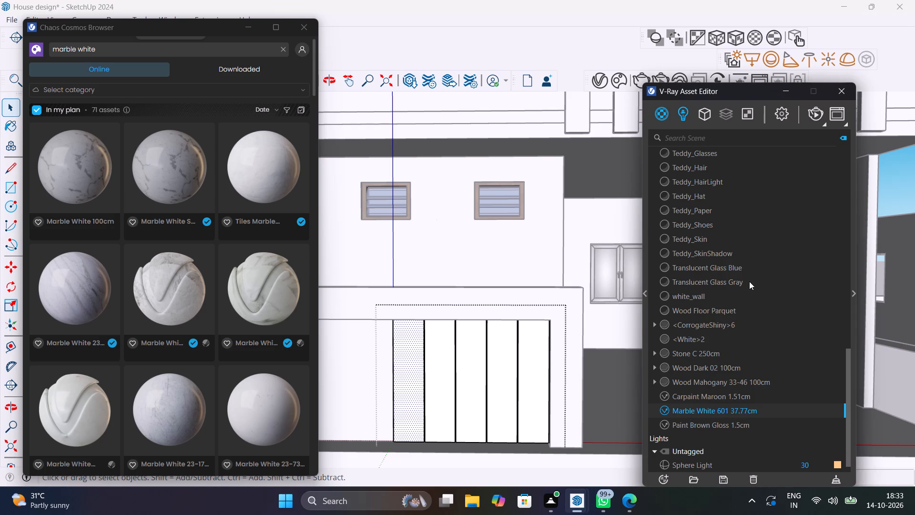
left_click(450, 367)
right_click(678, 408)
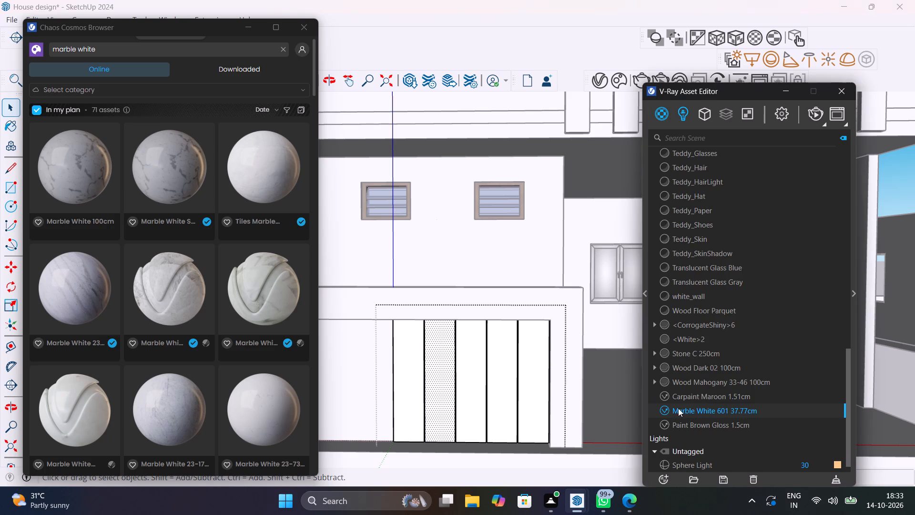
left_click(721, 279)
Apply Marble White 601 37.77cm to the front faces of the remaining three vertical strips in the boundary wall frame.
left_click(479, 373)
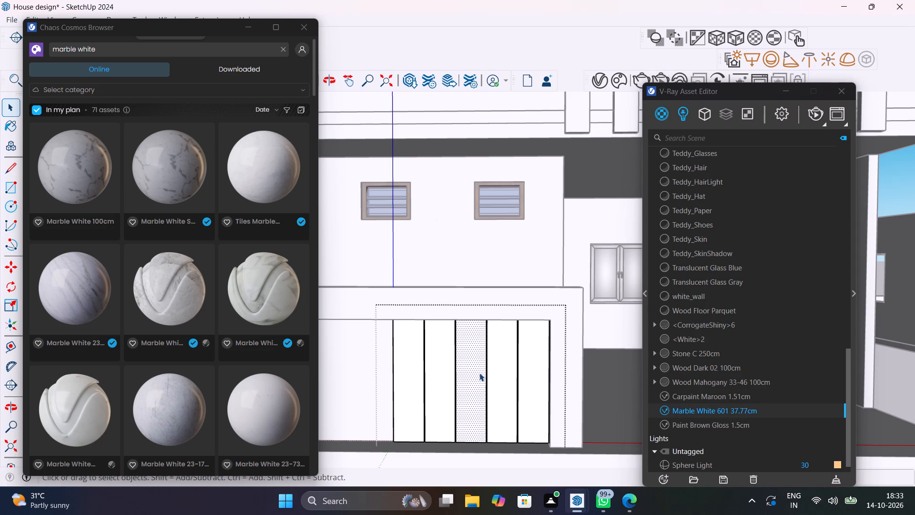
right_click(680, 409)
left_click(698, 278)
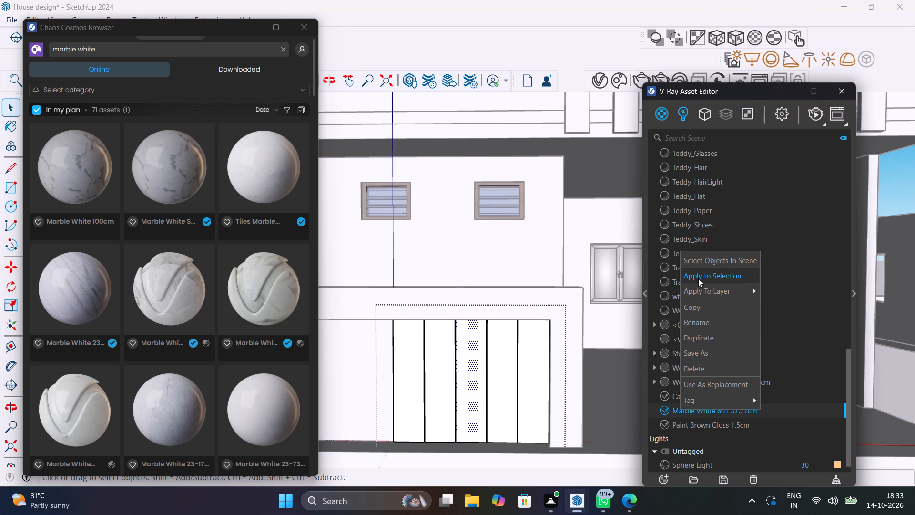
left_click(506, 363)
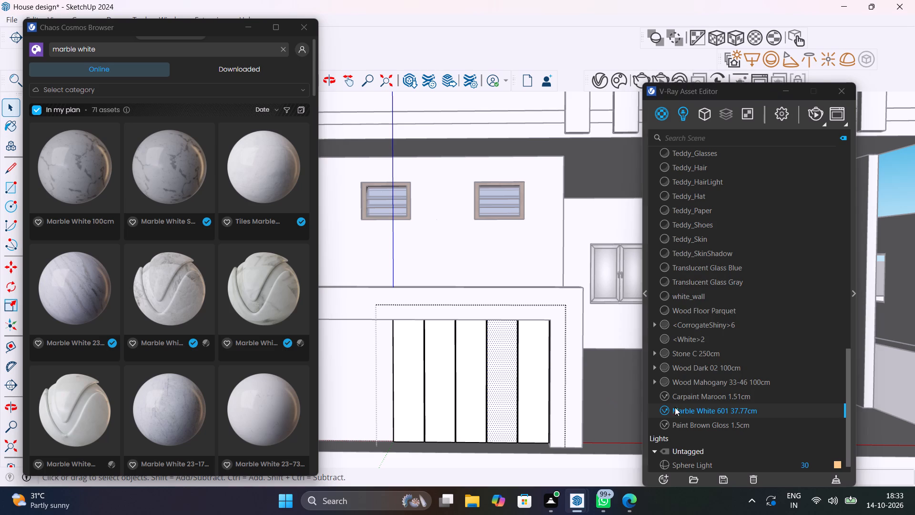
right_click(681, 408)
left_click(712, 277)
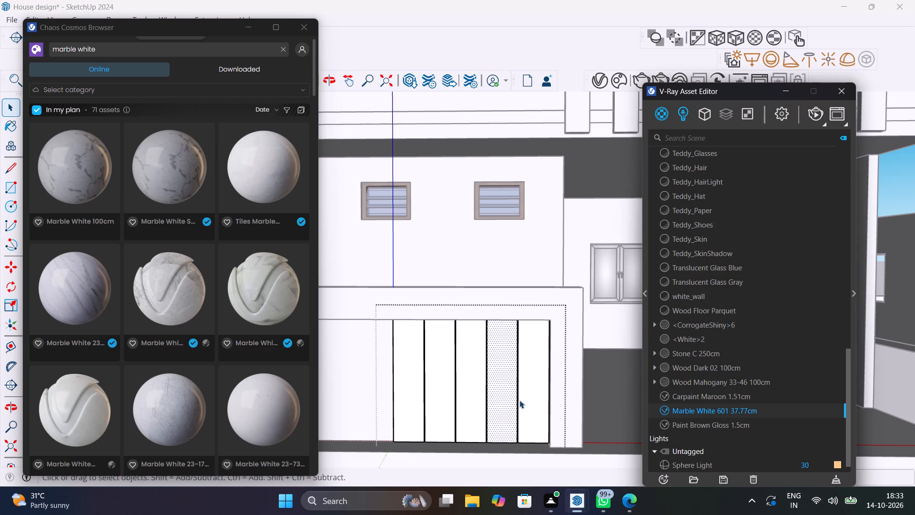
left_click(530, 391)
right_click(681, 411)
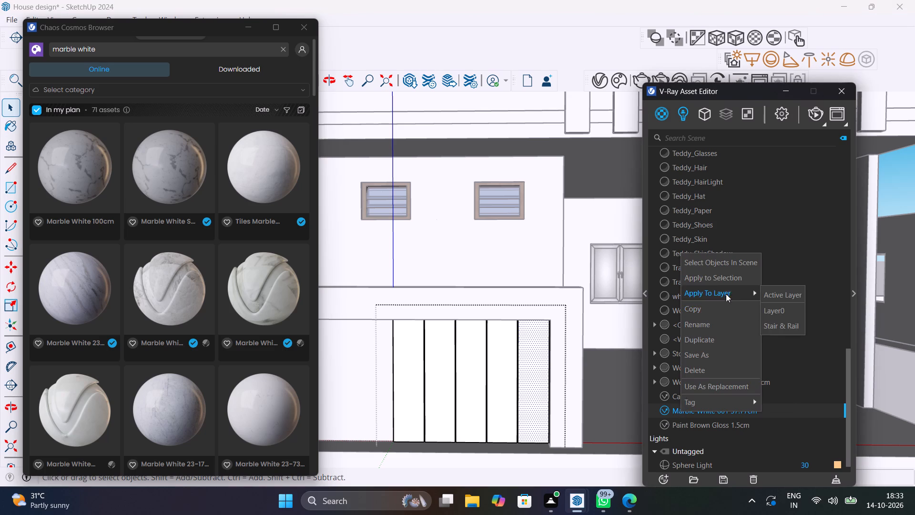
left_click(727, 281)
Test-render the front elevation with V-Ray Interactive, stop the render and close the frame buffer.
scroll(533, 373, "down", 10)
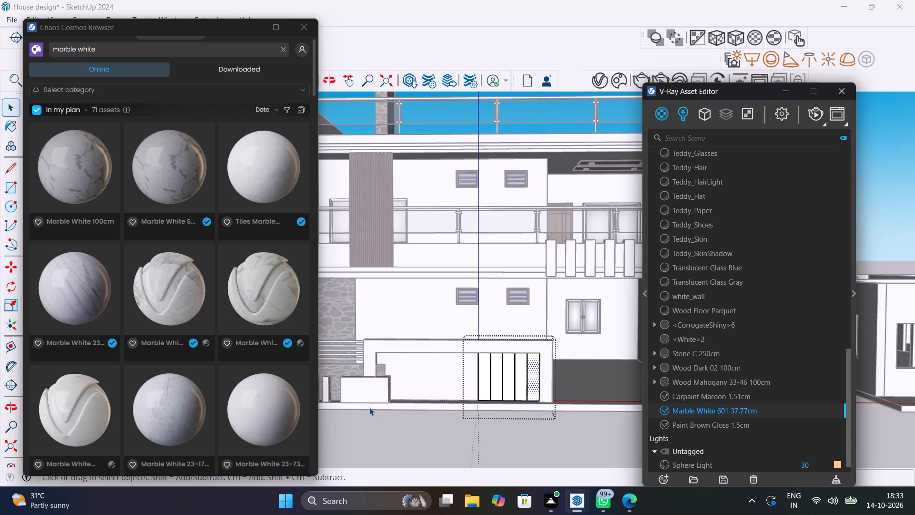
middle_click_drag(369, 407, 483, 412)
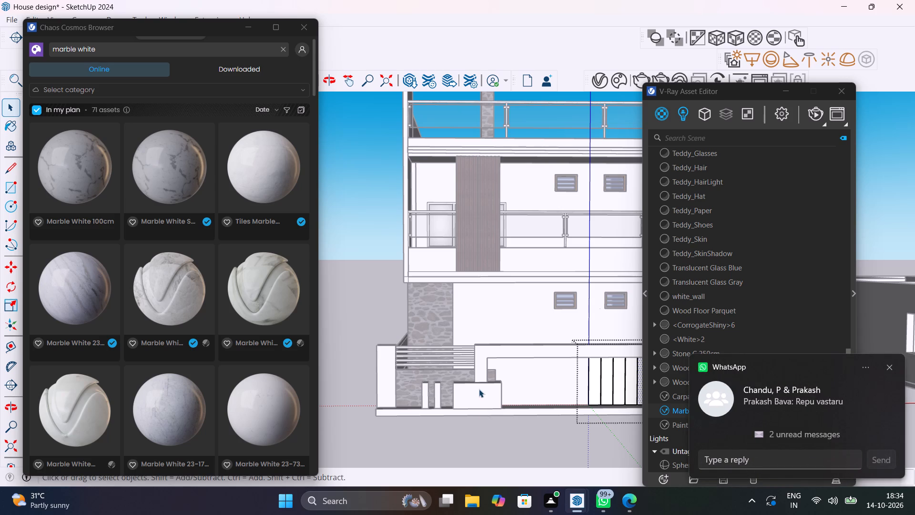
middle_click_drag(602, 265, 518, 312)
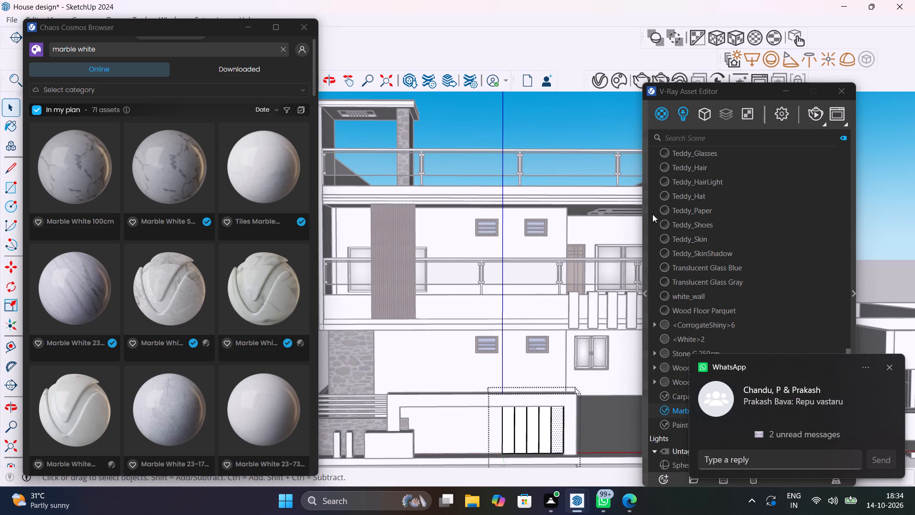
left_click(814, 114)
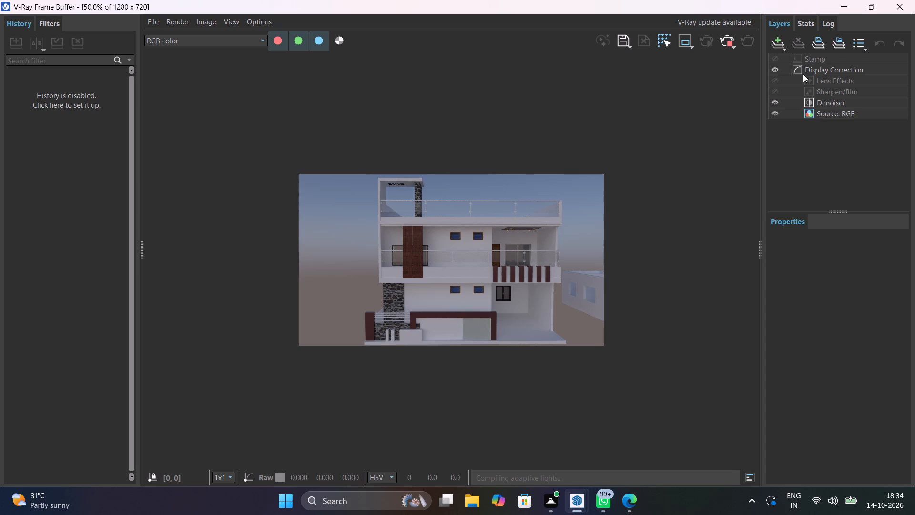
left_click(725, 42)
left_click(903, 4)
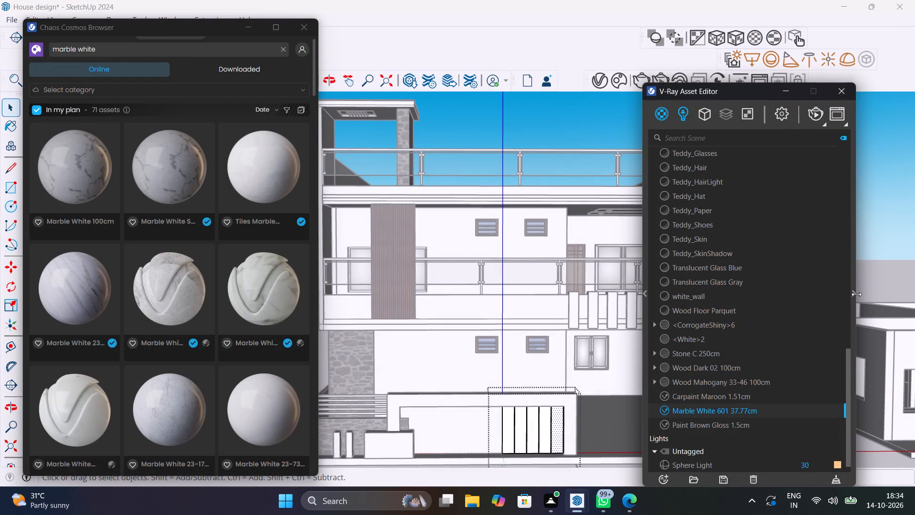
View the preview and parameters of Marble White 601 37.77cm, and close the V-Ray Asset Editor.
left_click(855, 294)
left_click_drag(847, 92, 841, 91)
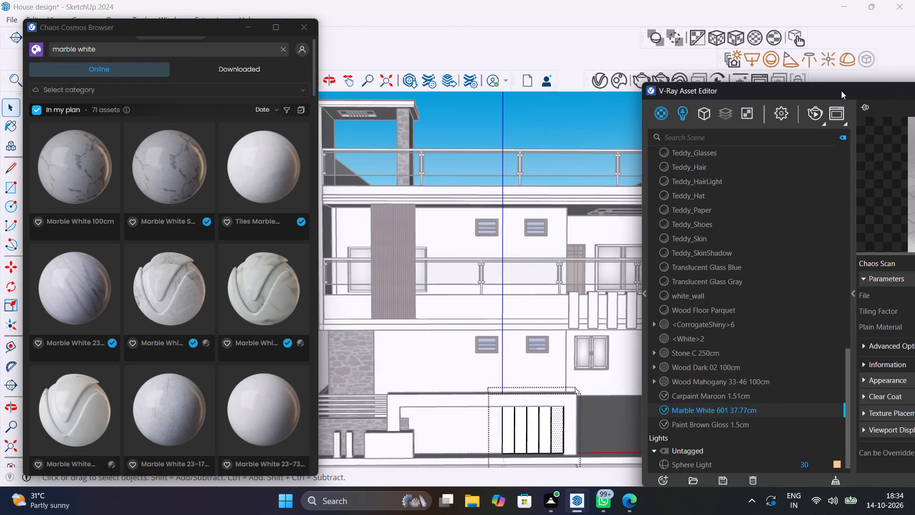
left_click_drag(841, 91, 465, 62)
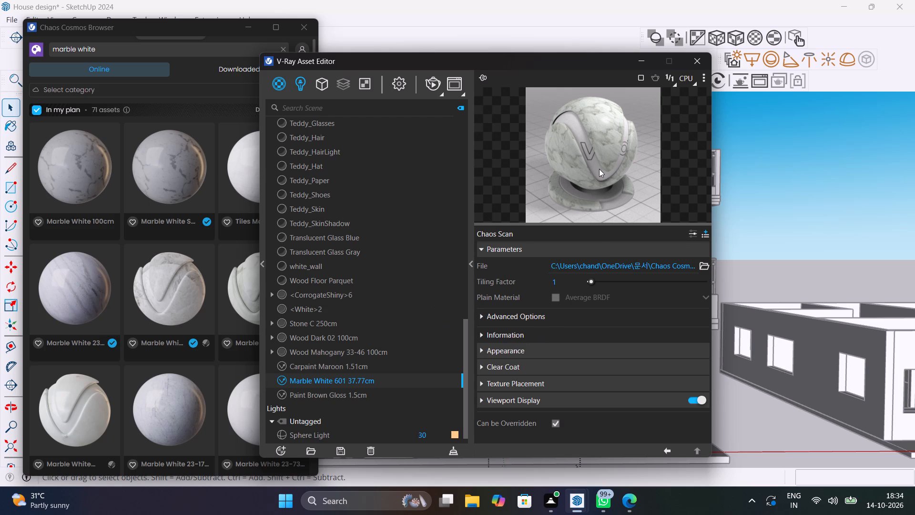
left_click(712, 61)
left_click(712, 60)
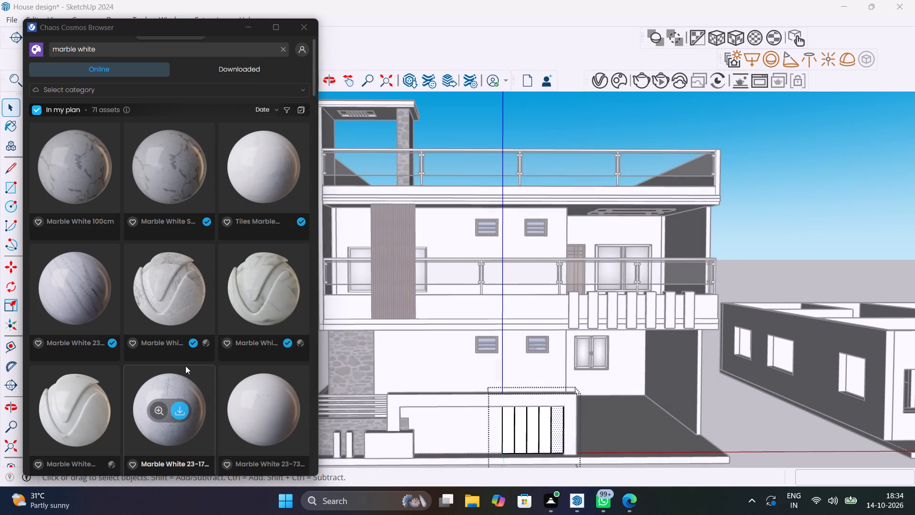
Look through the marble white results in the Cosmos browser for another white marble material.
scroll(185, 366, "down", 7)
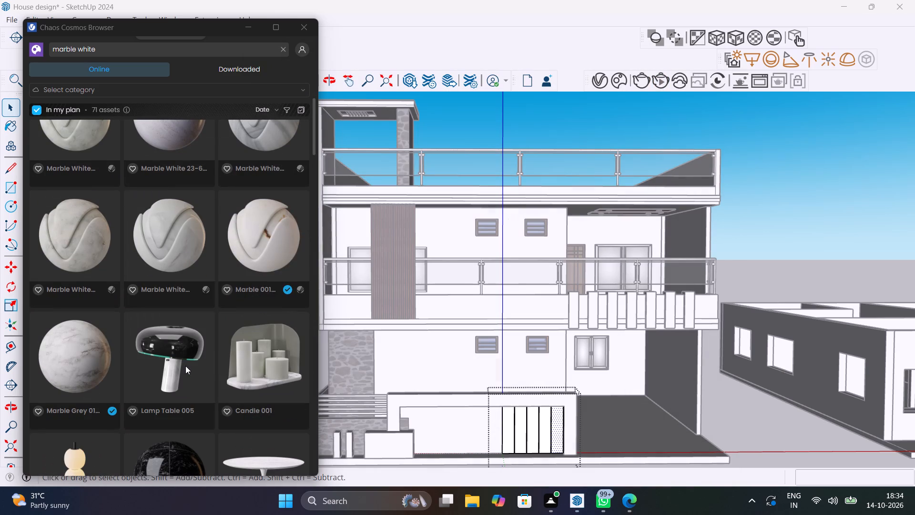
scroll(185, 366, "down", 2)
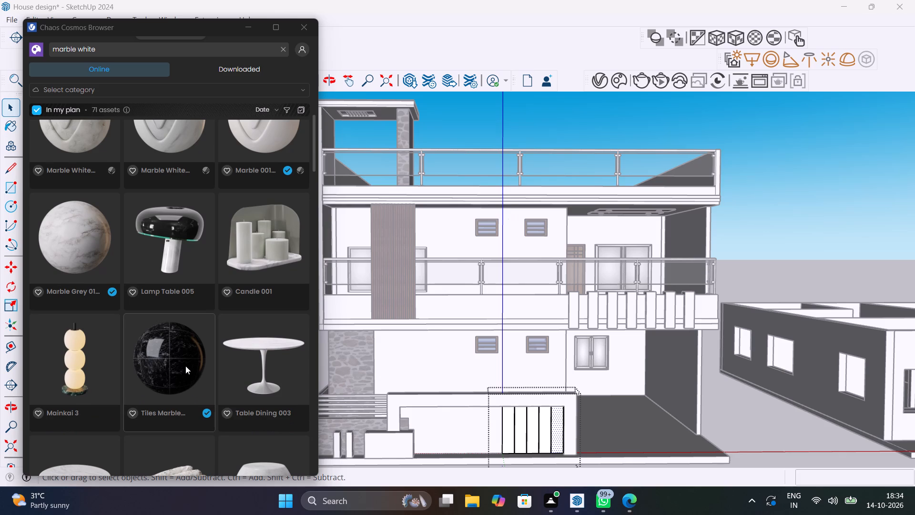
scroll(152, 390, "down", 3)
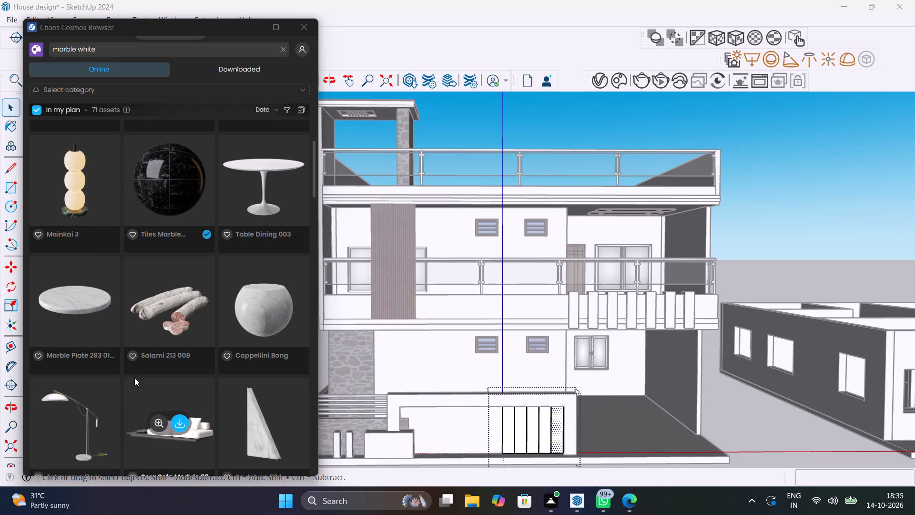
scroll(174, 391, "down", 5)
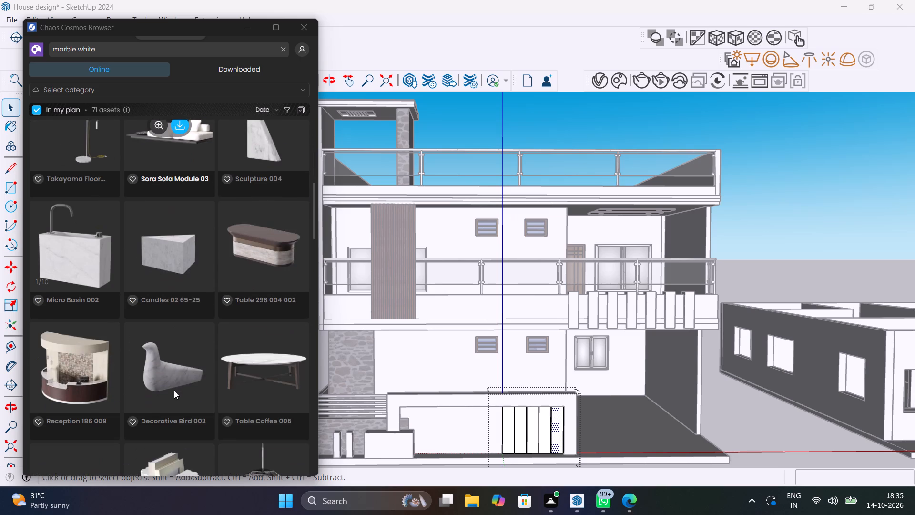
scroll(174, 391, "down", 4)
scroll(174, 391, "up", 19)
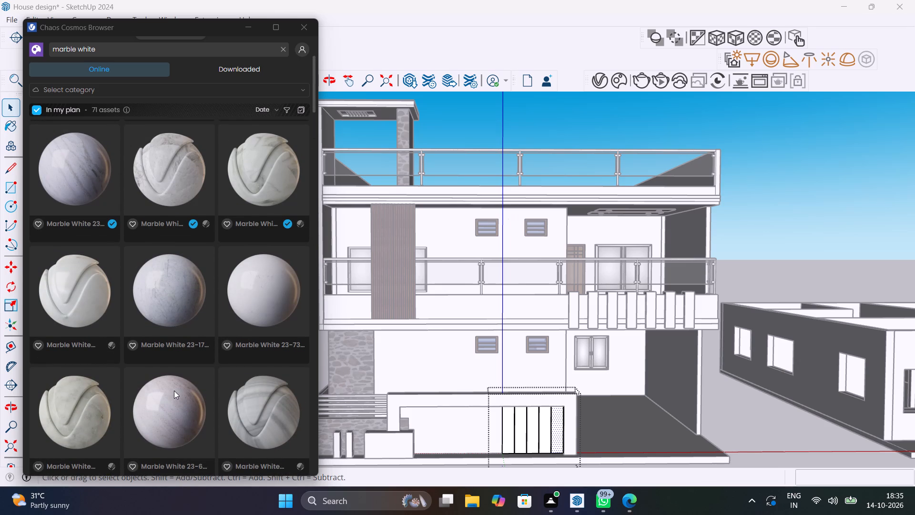
scroll(174, 391, "up", 4)
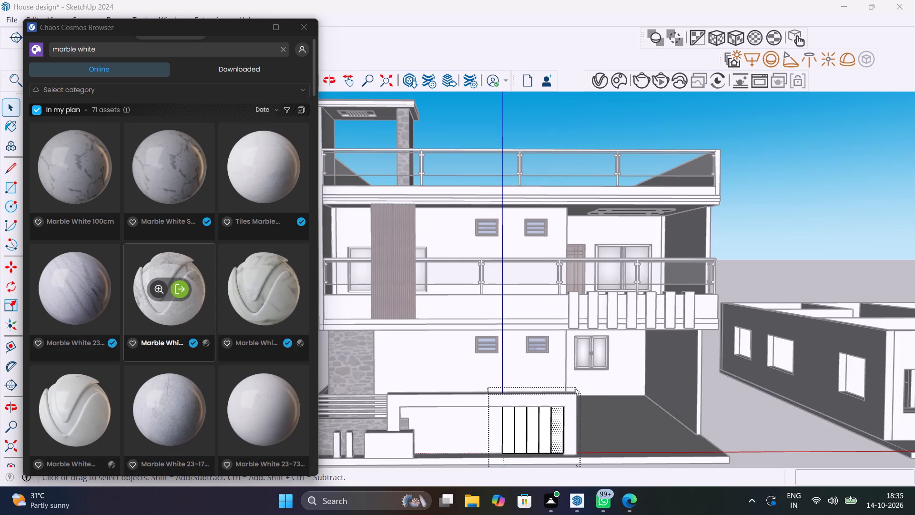
scroll(221, 199, "up", 3)
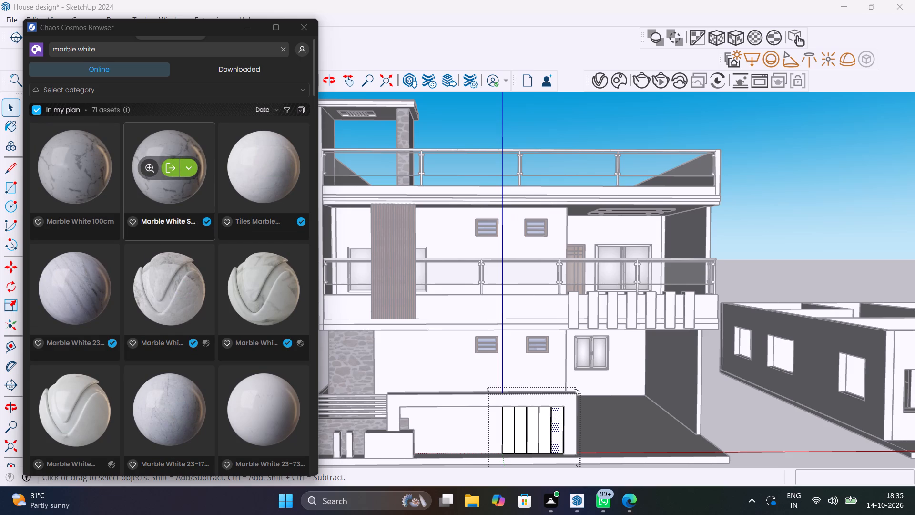
Import Tiles Marble White 03 180cm twice from Cosmos, keeping the V-Ray materials list clear of the boundary wall strips.
left_click(266, 167)
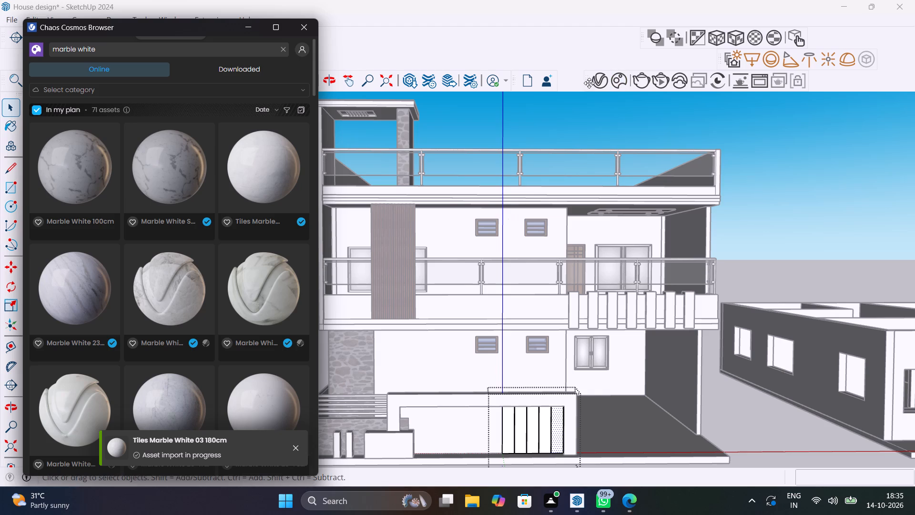
left_click(602, 81)
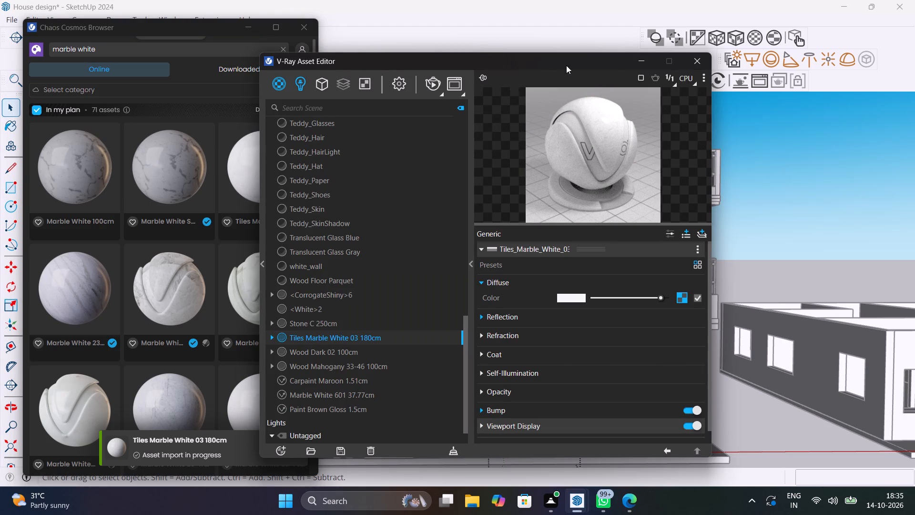
left_click(469, 265)
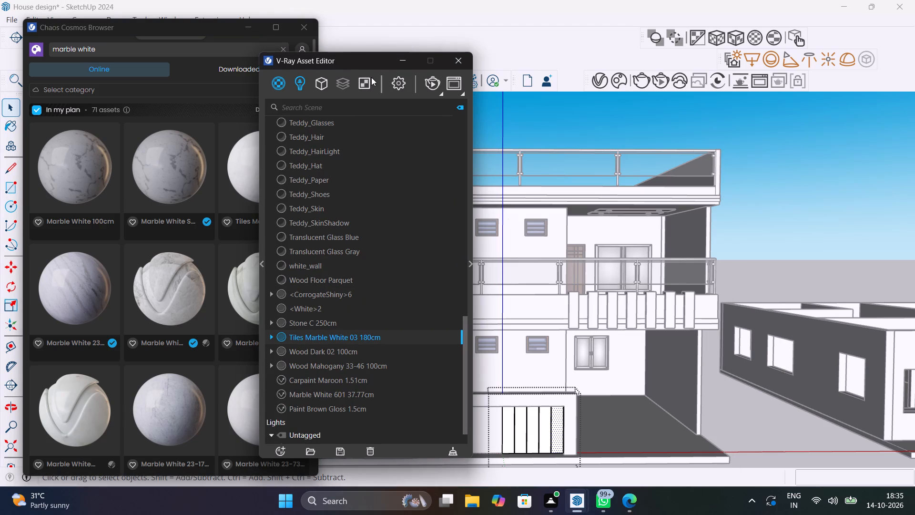
left_click_drag(372, 56, 724, 47)
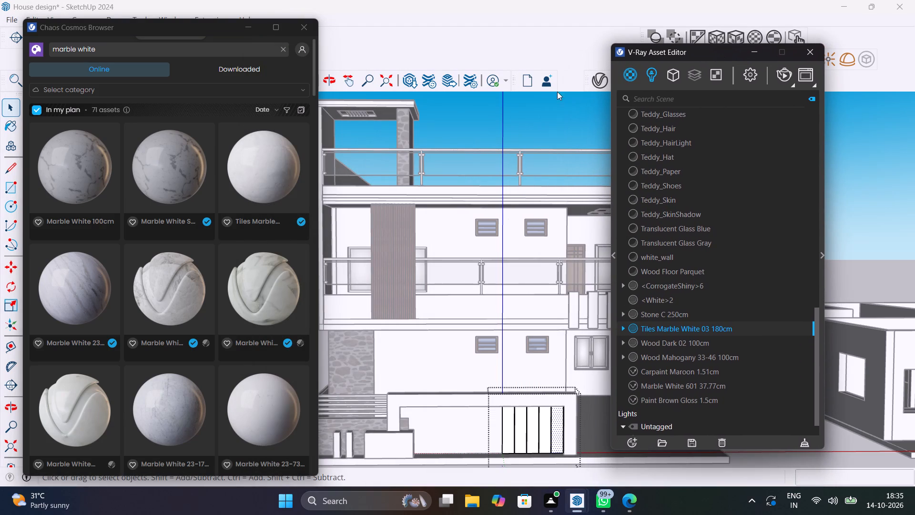
left_click(266, 167)
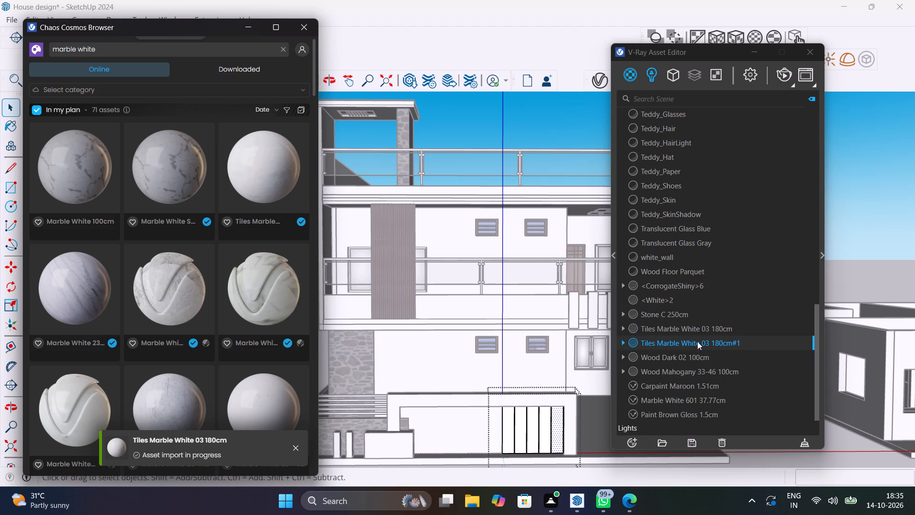
Apply Tiles Marble White 03 180cm#1 to the front faces of all five vertical strips in the boundary wall frame.
scroll(562, 429, "up", 9)
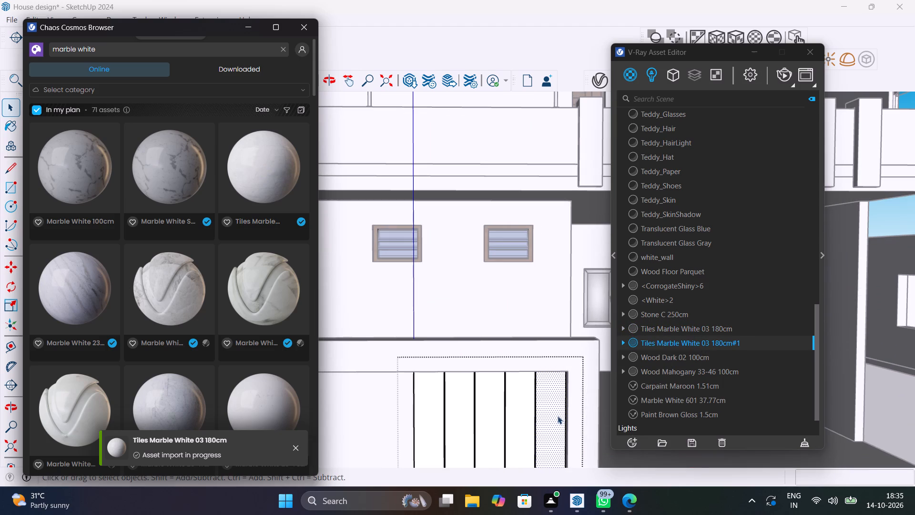
right_click(697, 345)
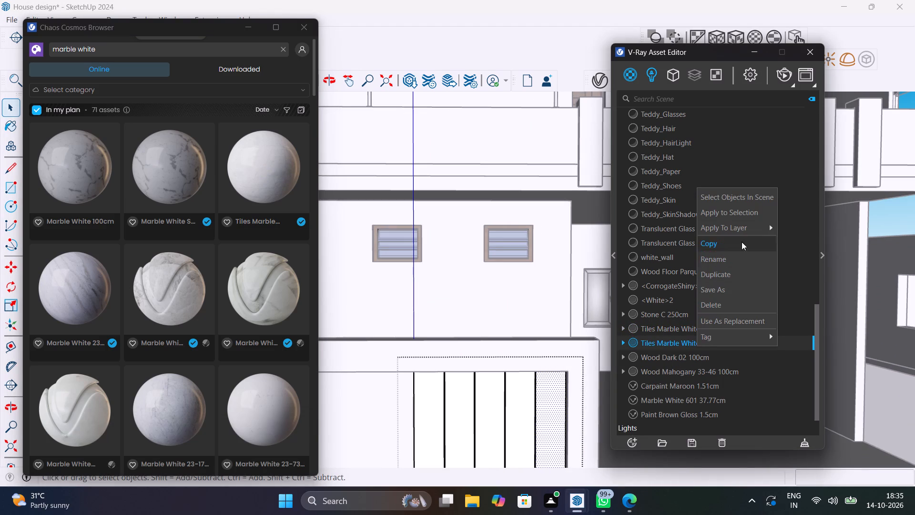
left_click(747, 213)
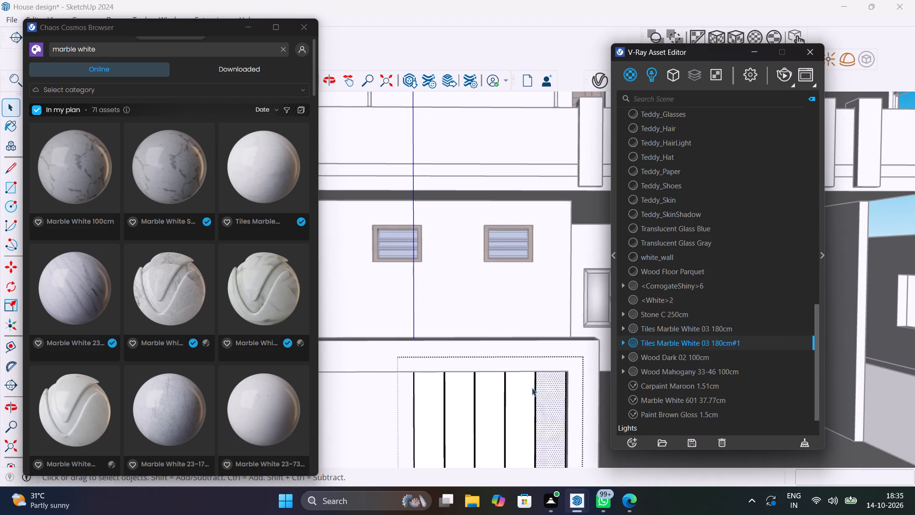
left_click(526, 398)
right_click(698, 341)
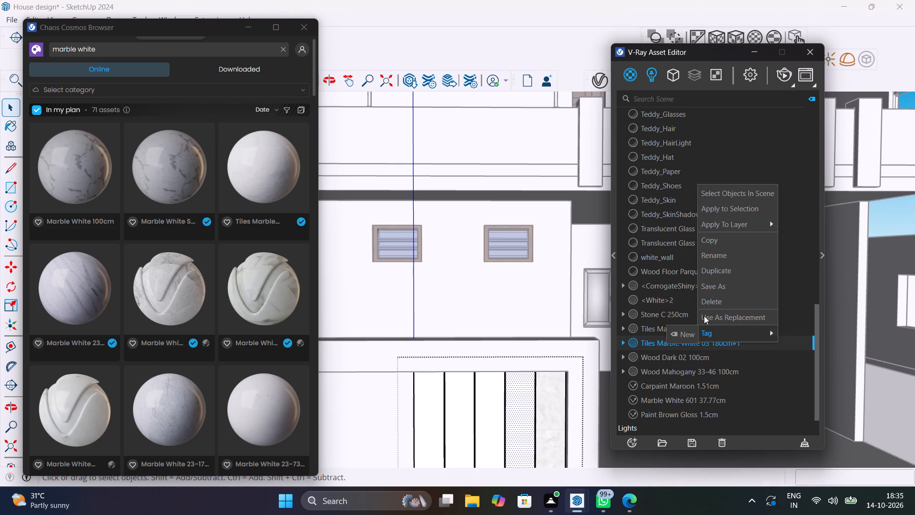
left_click(735, 211)
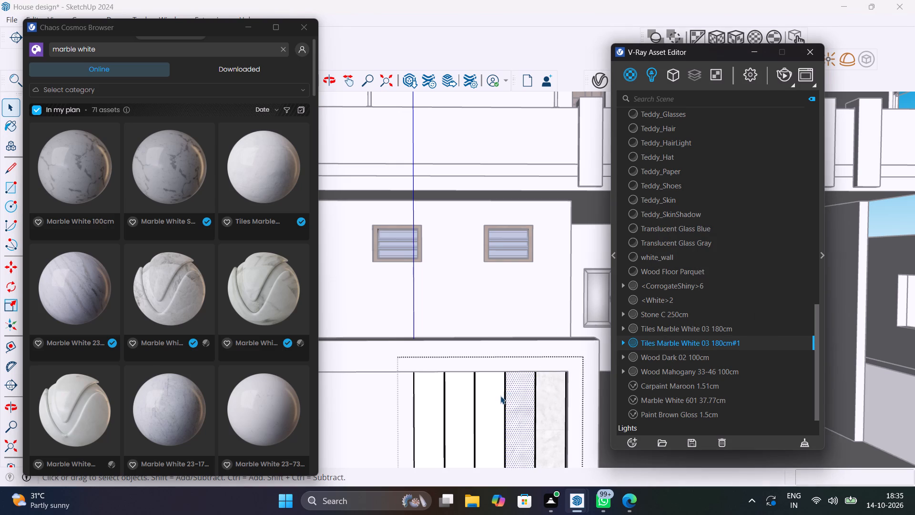
left_click(500, 396)
right_click(701, 340)
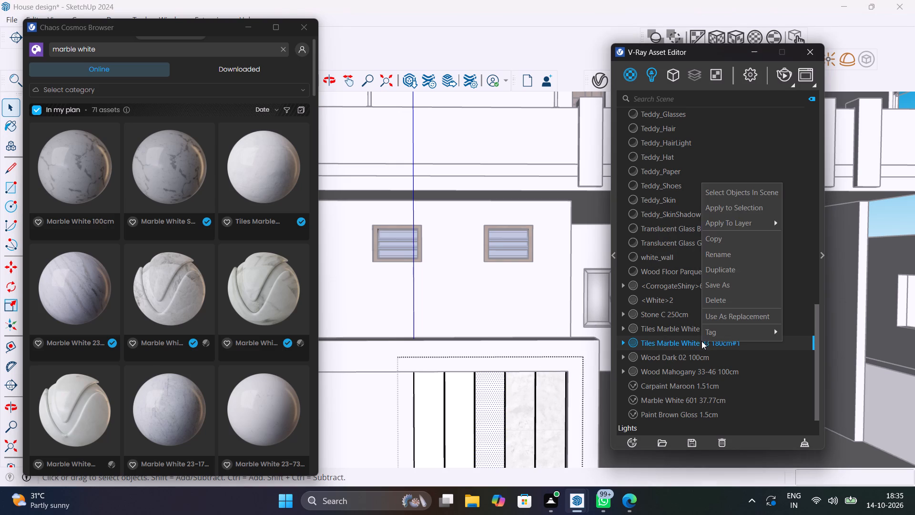
left_click(743, 207)
left_click(464, 402)
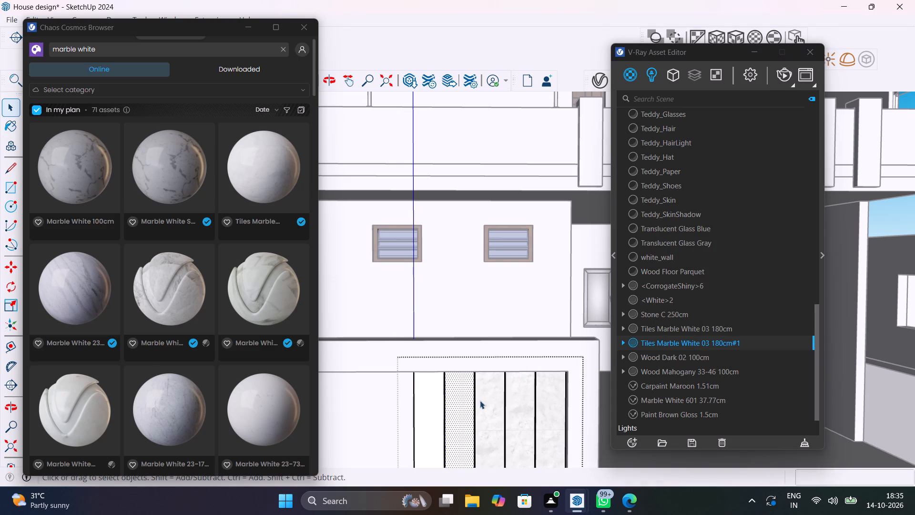
right_click(662, 344)
left_click(694, 216)
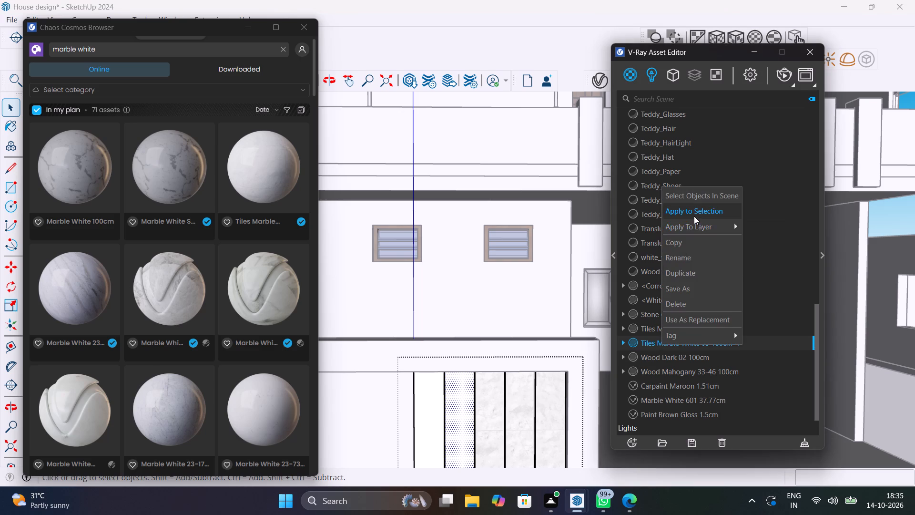
left_click(436, 401)
right_click(656, 342)
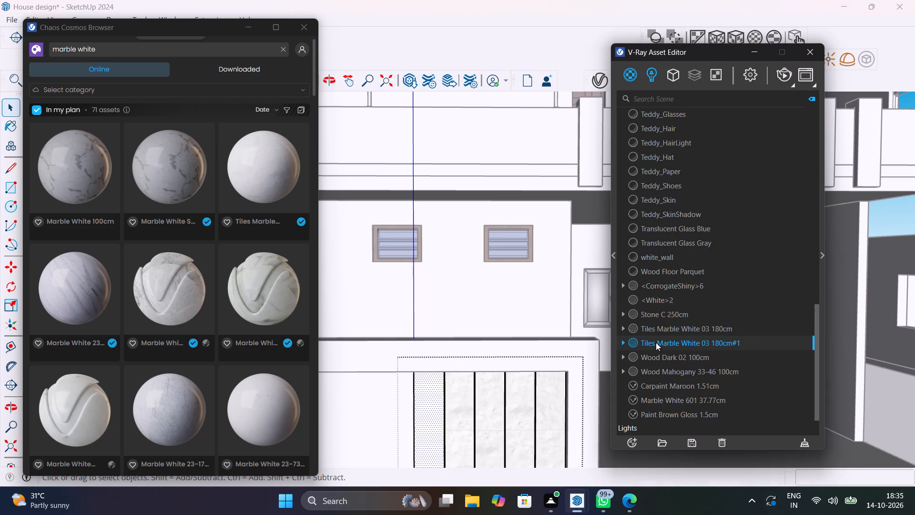
left_click(684, 212)
Fit the marble texture on each of the five strips with V-Ray's bounding-box cubic projection, and exit the strip group.
left_click(733, 39)
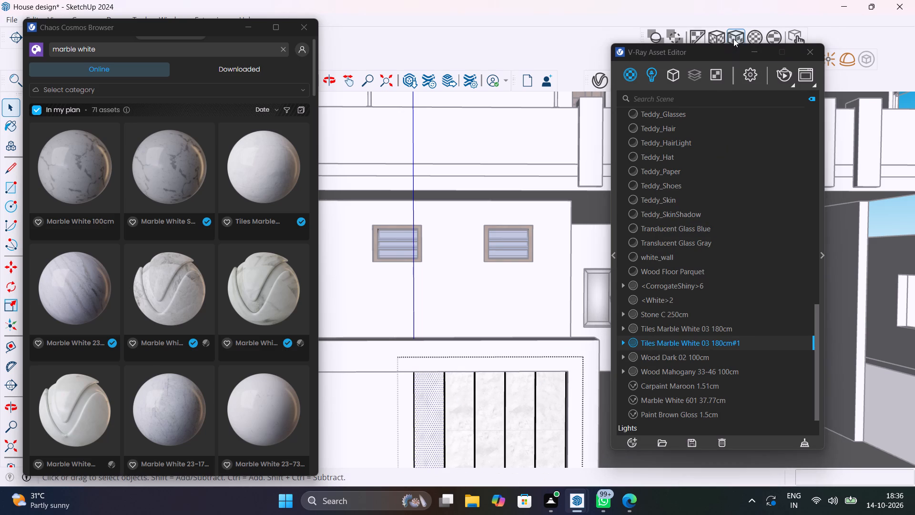
left_click(458, 399)
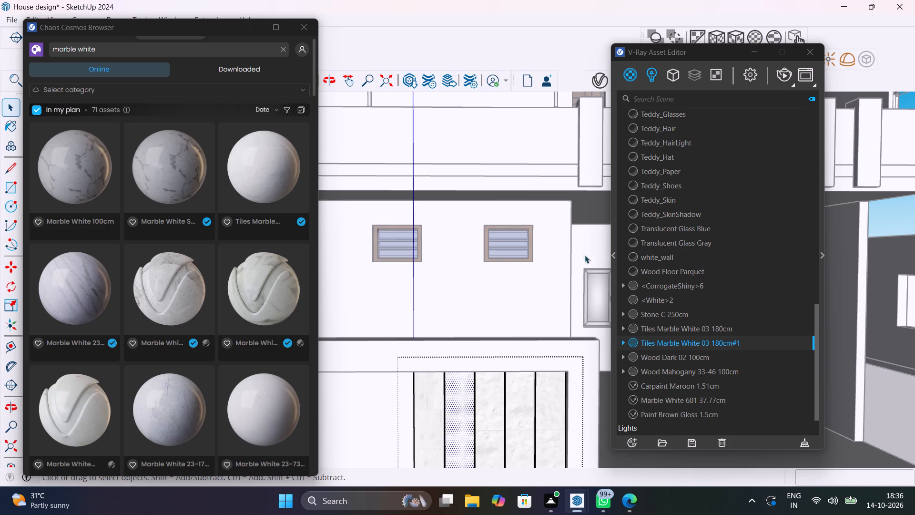
left_click(732, 34)
left_click(492, 400)
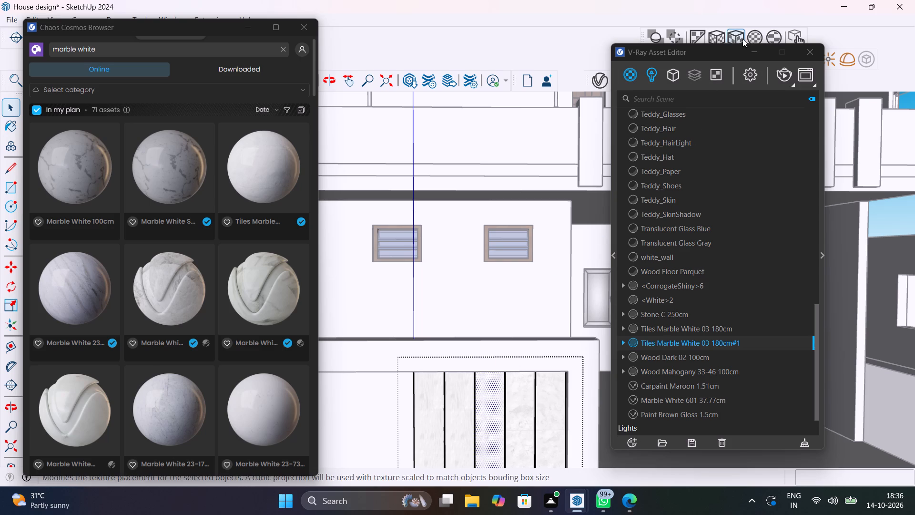
left_click(742, 39)
left_click(519, 402)
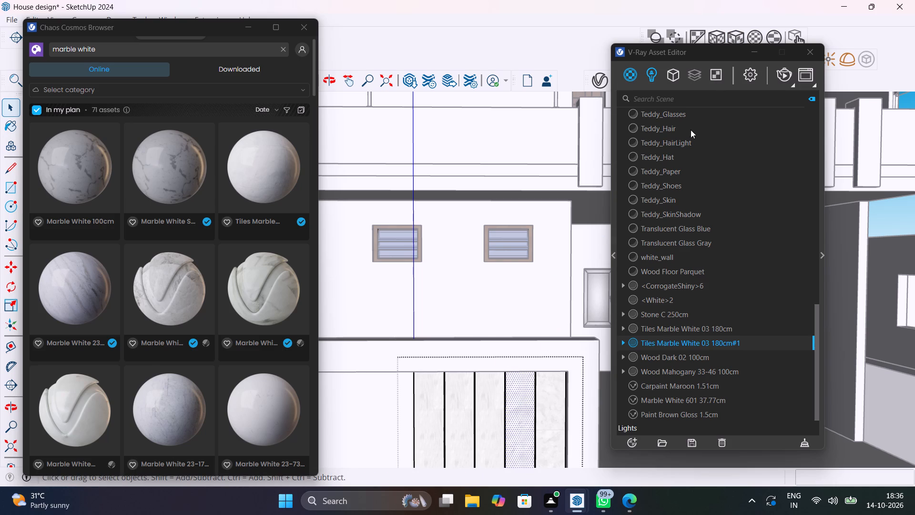
left_click(732, 41)
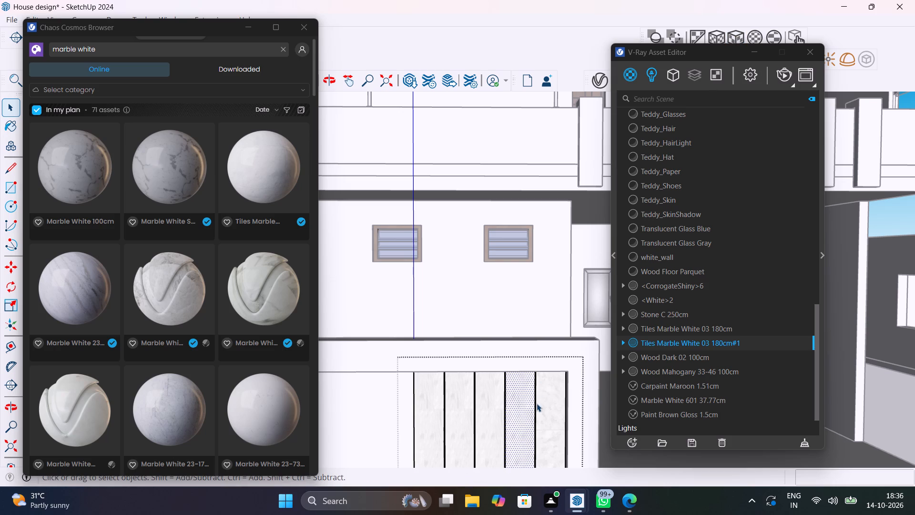
left_click(547, 404)
left_click(736, 38)
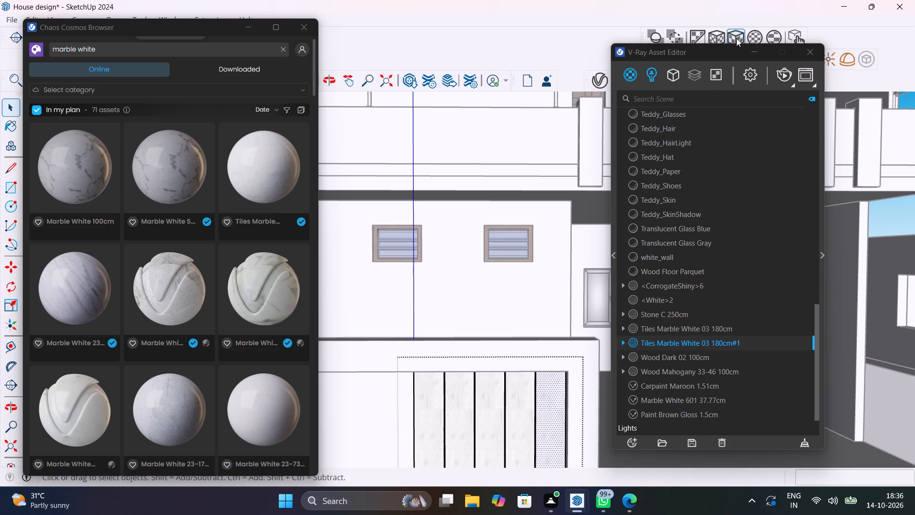
scroll(474, 392, "down", 11)
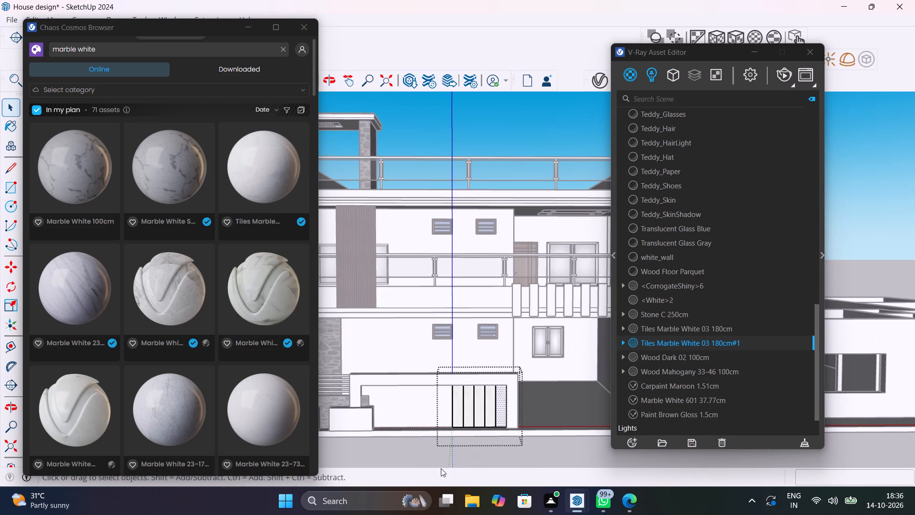
left_click(419, 465)
Open the boundary wall group and apply Tiles Marble White 03 180cm#1 to the front face of the low wide block beside the two short posts.
scroll(386, 443, "up", 2)
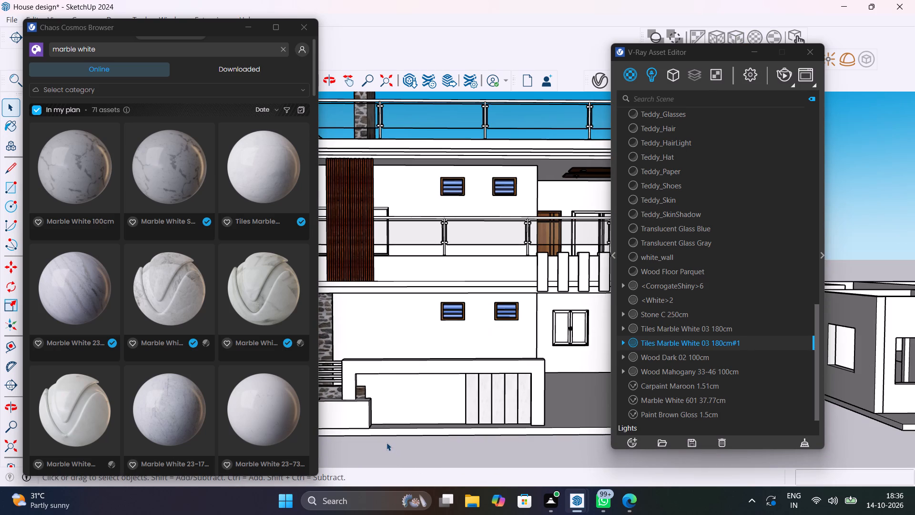
middle_click_drag(386, 443, 512, 433)
scroll(472, 409, "up", 7)
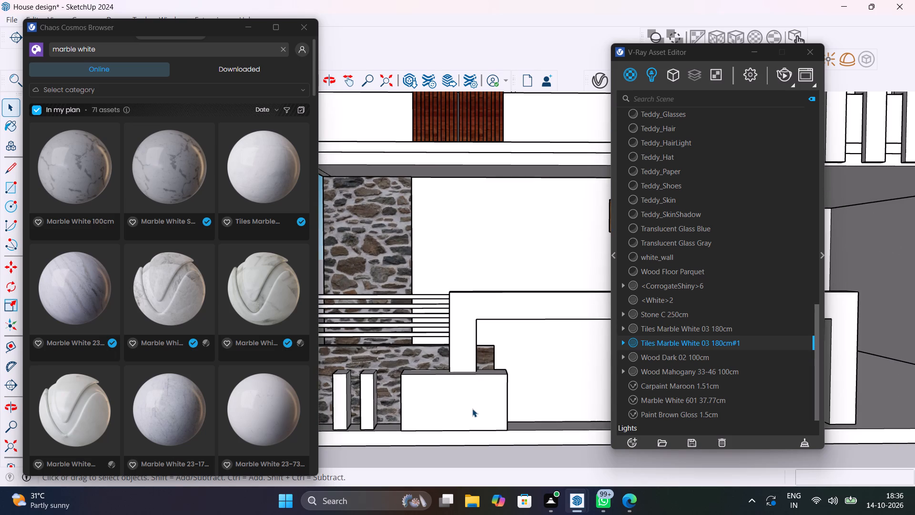
left_click(472, 409)
double_click(472, 409)
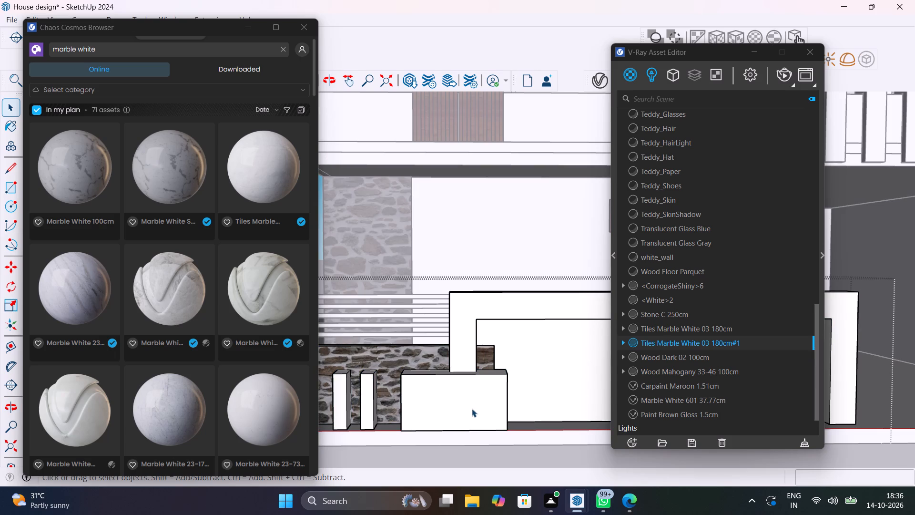
left_click(472, 409)
right_click(695, 342)
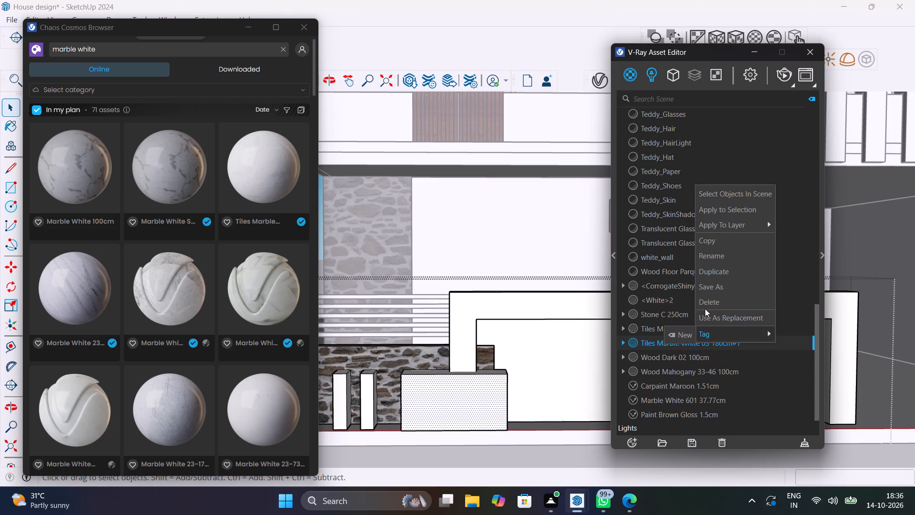
left_click(738, 215)
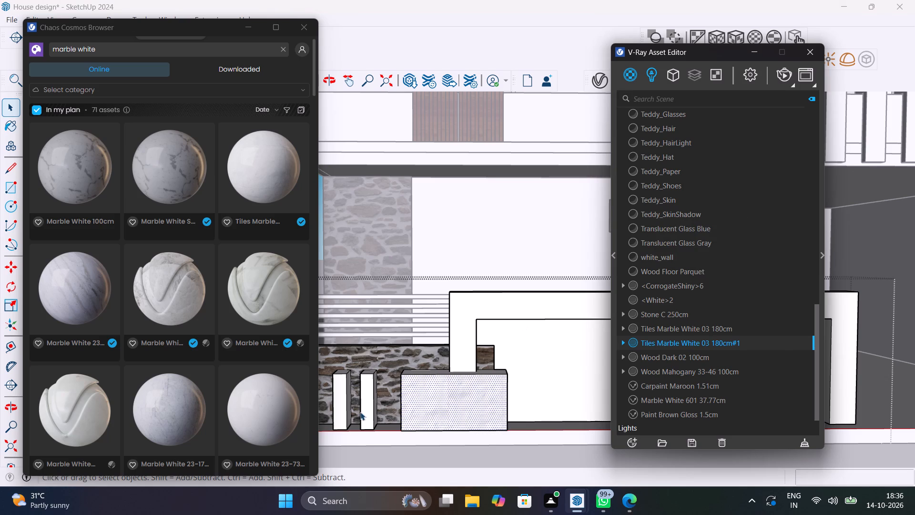
Apply Tiles Marble White 03 180cm#1 to the front faces of the two short posts in the boundary wall.
left_click(368, 407)
right_click(659, 345)
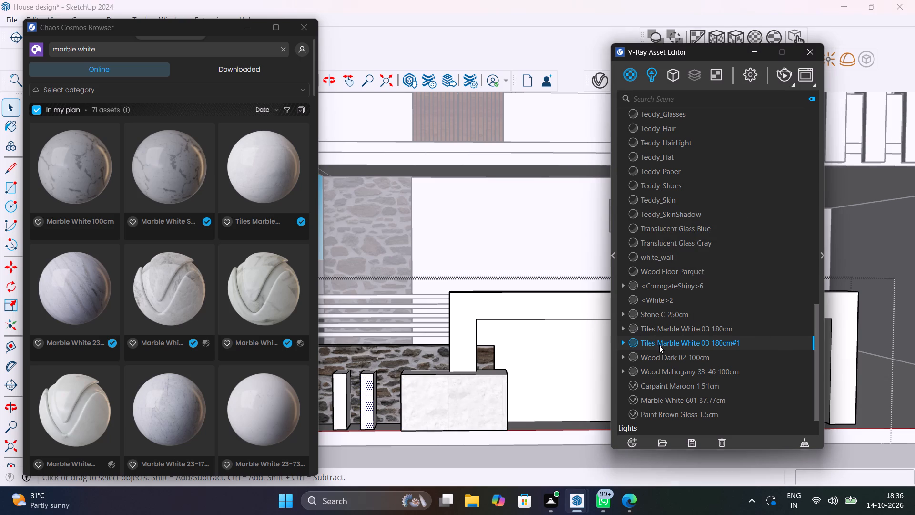
left_click(700, 217)
left_click(342, 405)
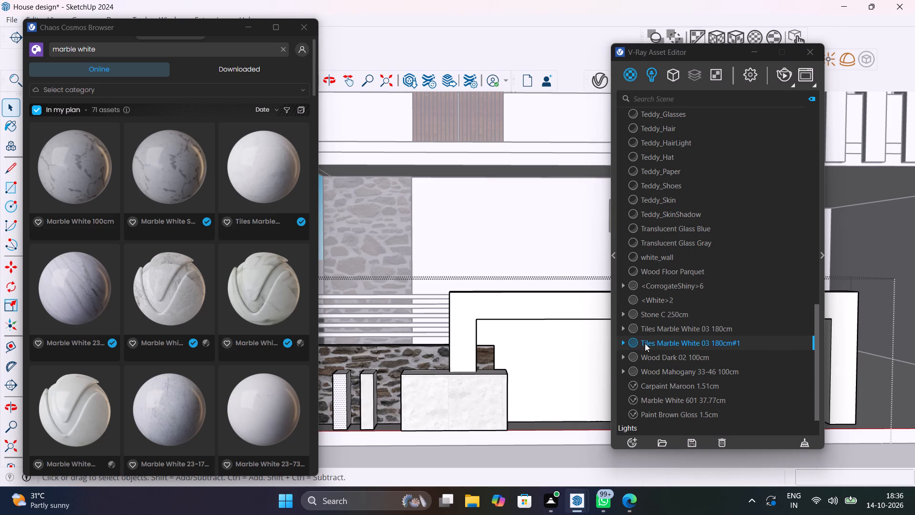
right_click(647, 342)
left_click(690, 214)
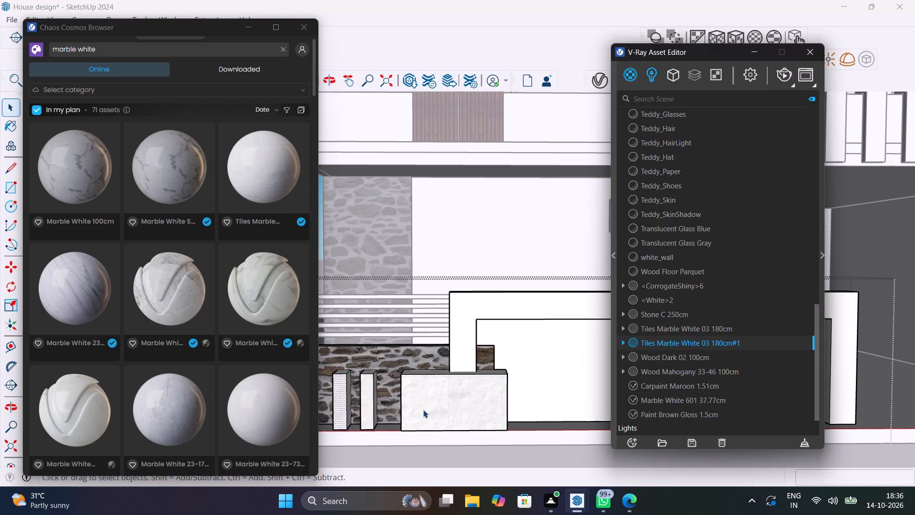
Apply Tiles Marble White 03 180cm#1 to the side faces of both short posts that face the low wide block.
scroll(350, 415, "up", 6)
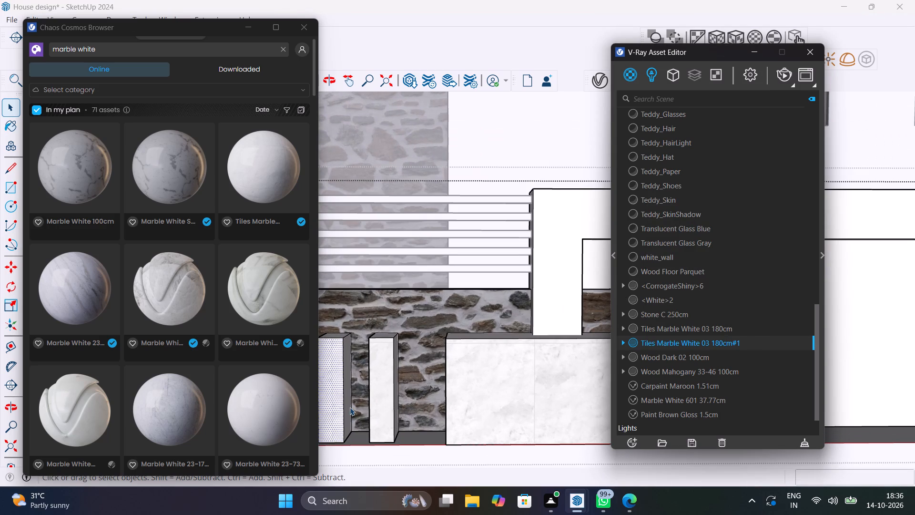
left_click(349, 414)
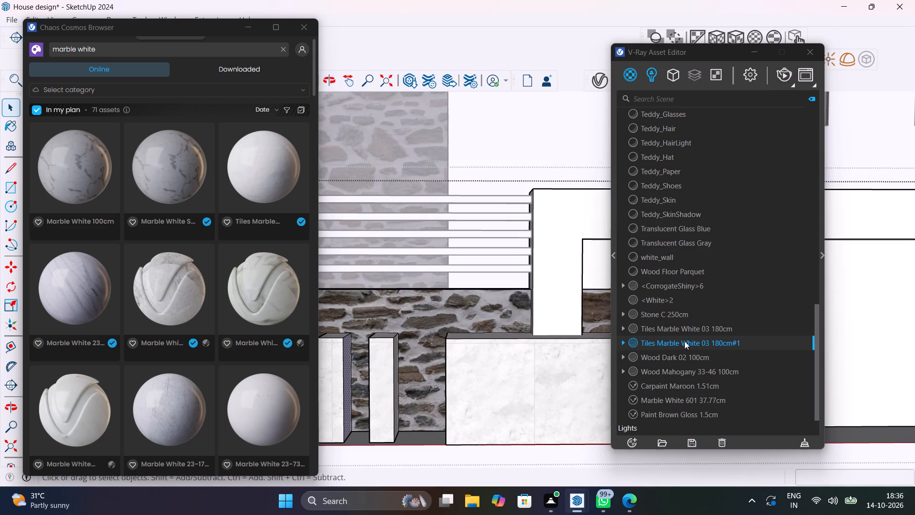
right_click(684, 341)
left_click(716, 207)
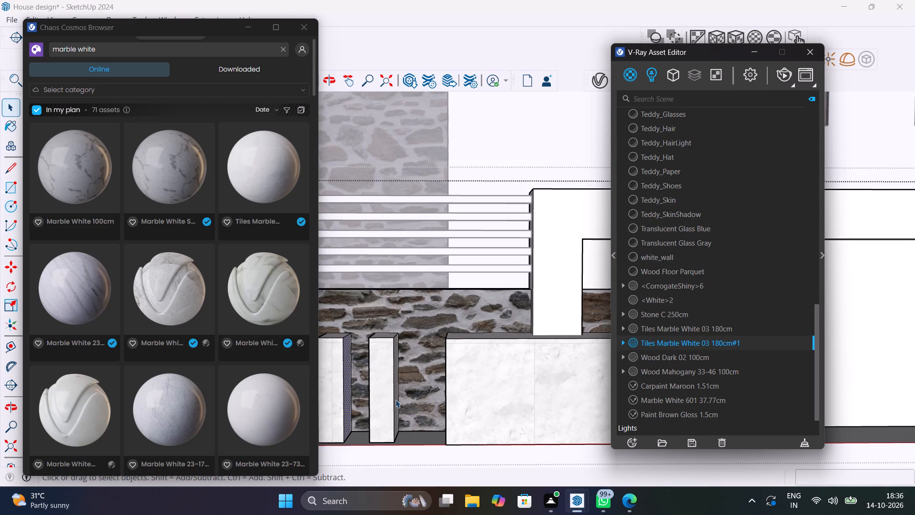
scroll(396, 399, "up", 7)
left_click(397, 394)
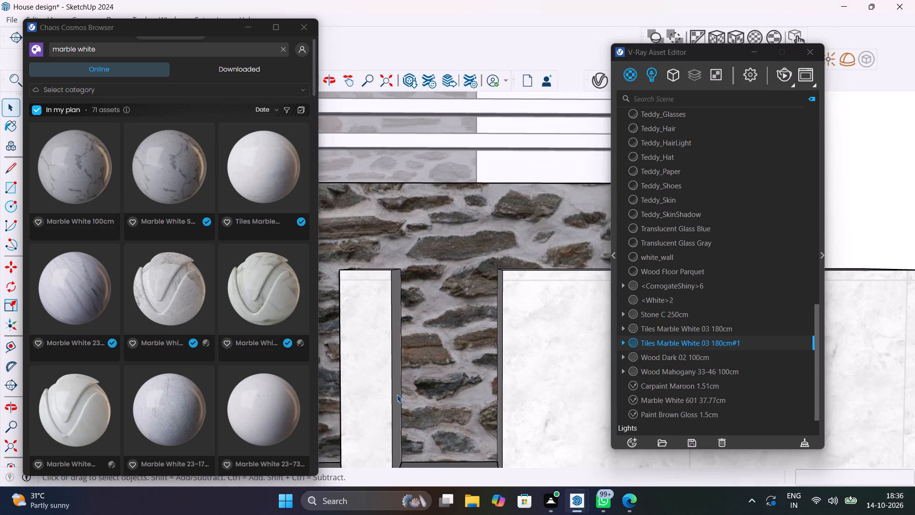
right_click(658, 342)
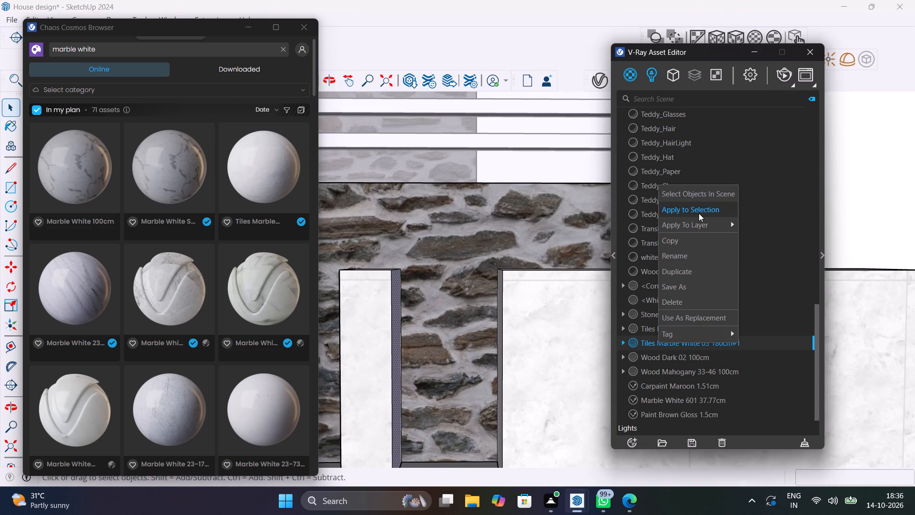
left_click(699, 213)
Apply Tiles Marble White 03 180cm#1 to the top face of the short post nearest the low wide block.
middle_click_drag(349, 302, 394, 423)
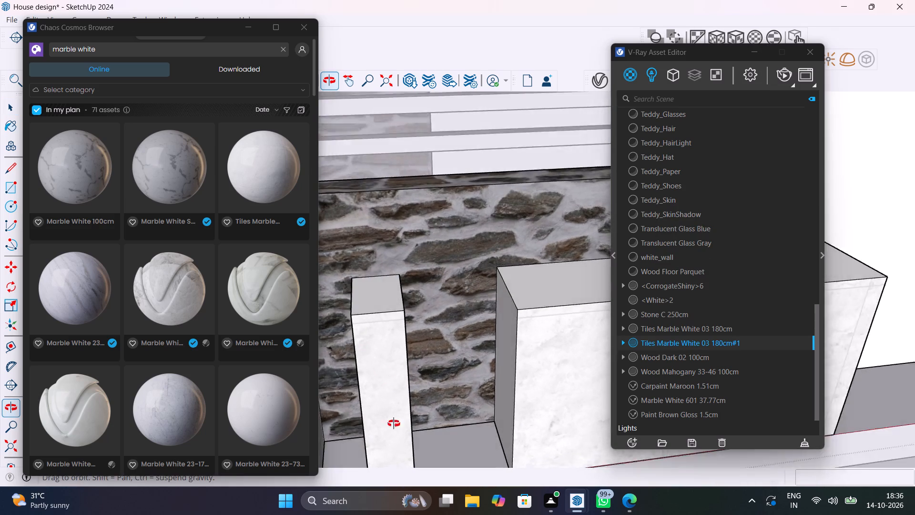
middle_click_drag(394, 423, 399, 454)
left_click(395, 316)
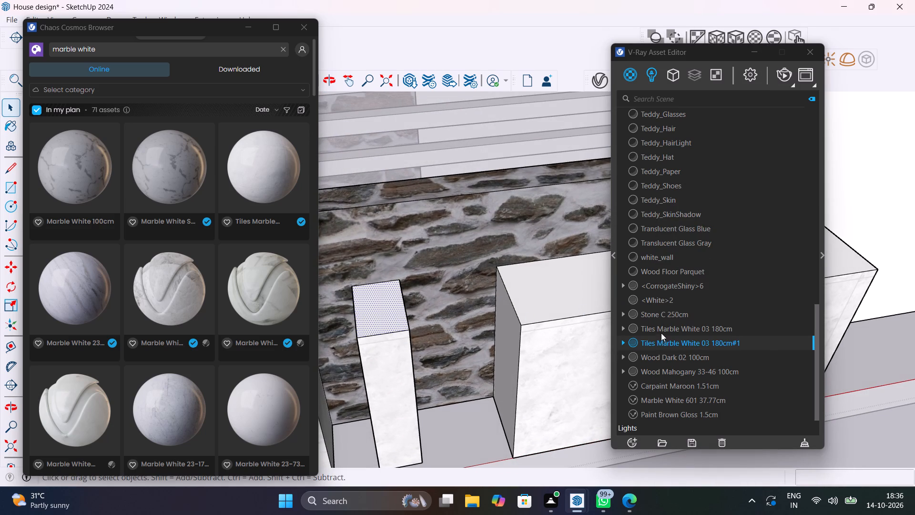
right_click(661, 343)
left_click(674, 212)
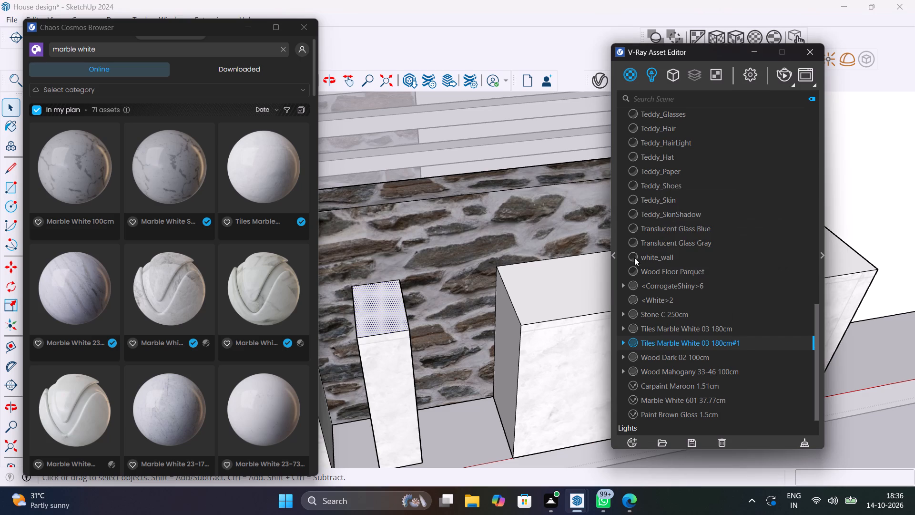
Apply Tiles Marble White 03 180cm#1 to the low wide block's top face and its side face towards the posts.
left_click(589, 286)
right_click(667, 340)
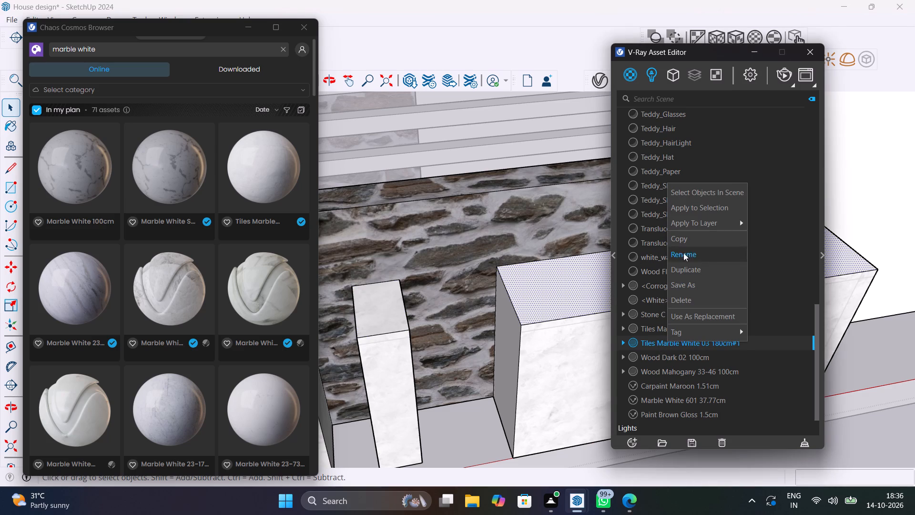
left_click(698, 208)
left_click(509, 360)
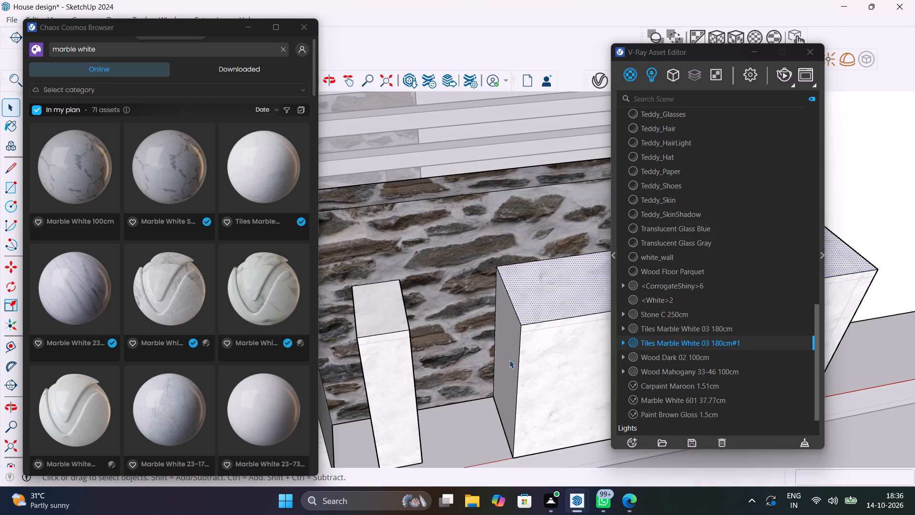
right_click(676, 348)
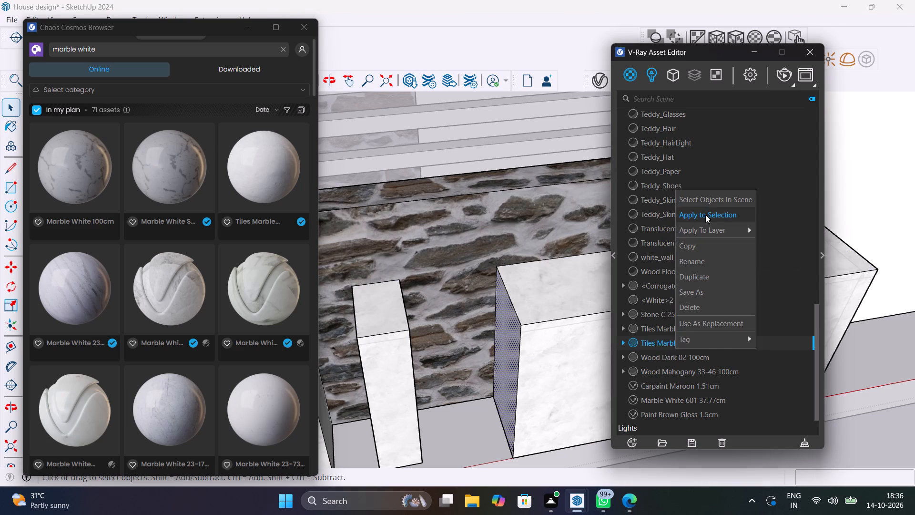
left_click(705, 215)
Apply Tiles Marble White 03 180cm#1 to the outer side and top faces of the short post farthest from the wide block.
scroll(479, 408, "down", 7)
scroll(409, 408, "up", 6)
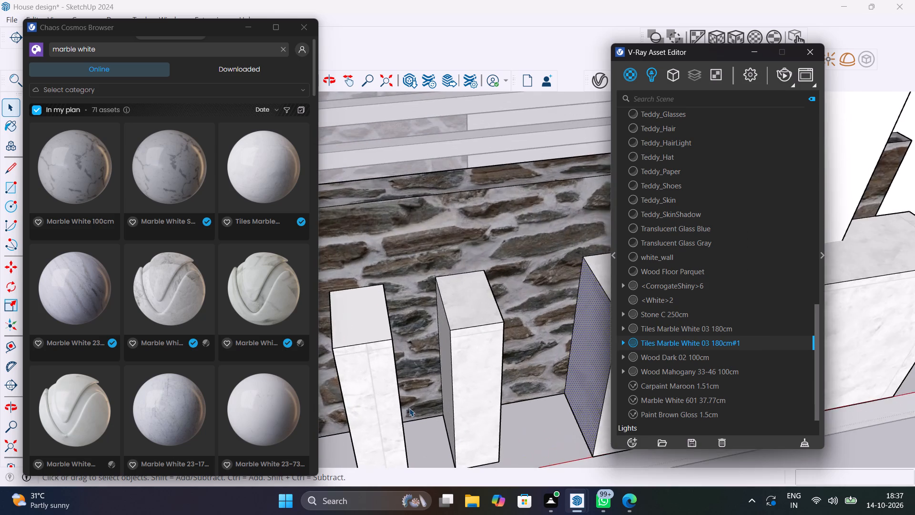
scroll(409, 408, "up", 2)
middle_click_drag(409, 408, 508, 373)
left_click(557, 340)
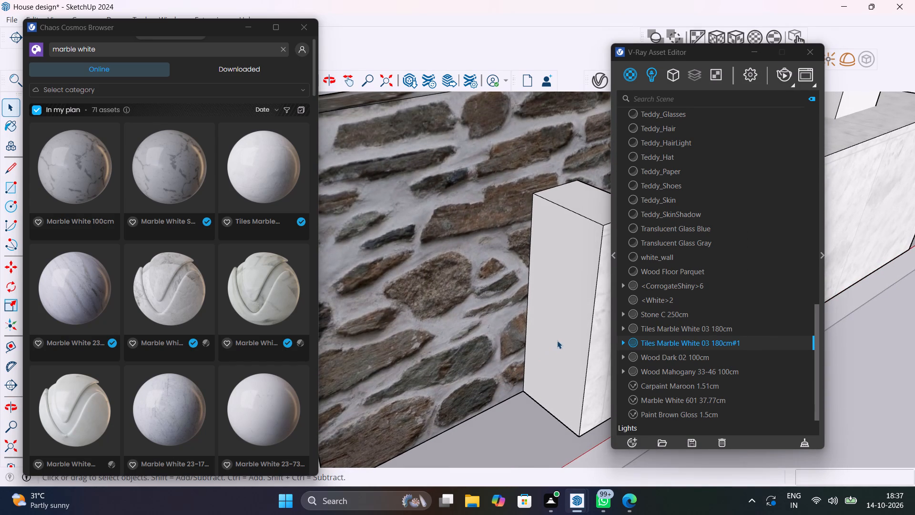
right_click(656, 343)
left_click(695, 208)
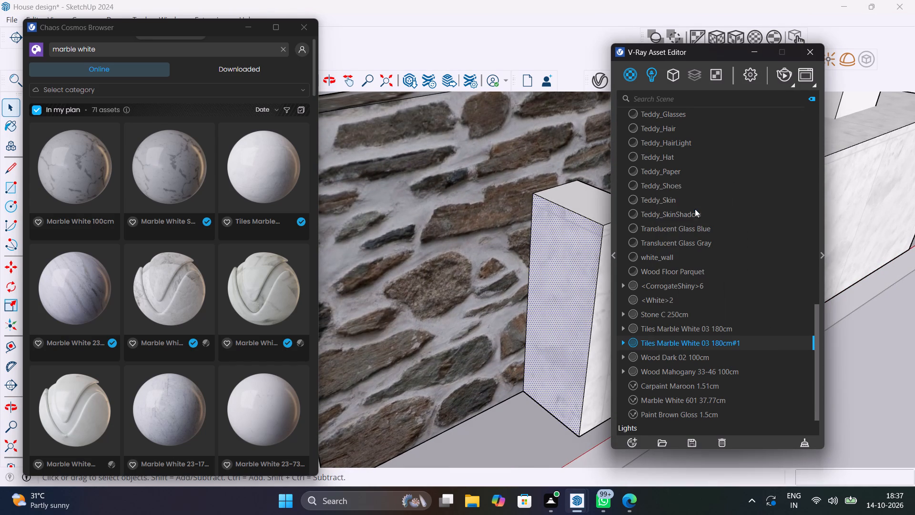
left_click(603, 216)
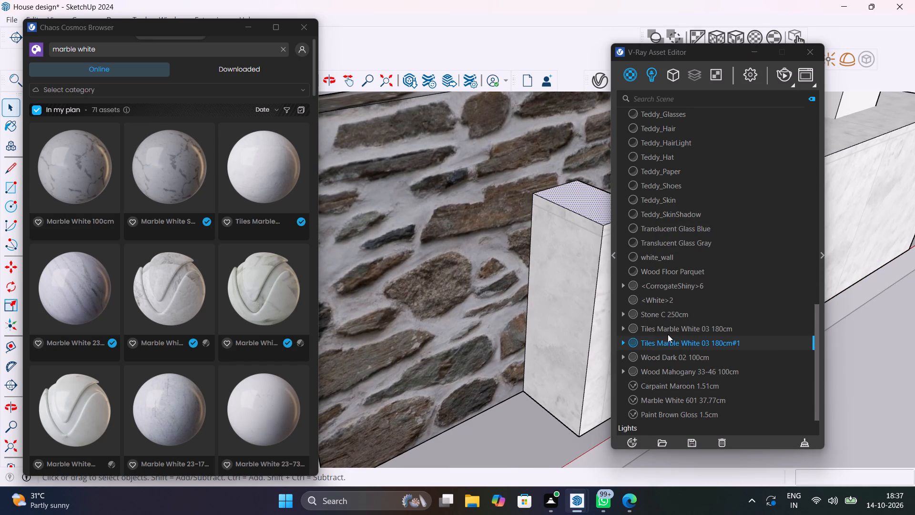
right_click(668, 341)
left_click(690, 209)
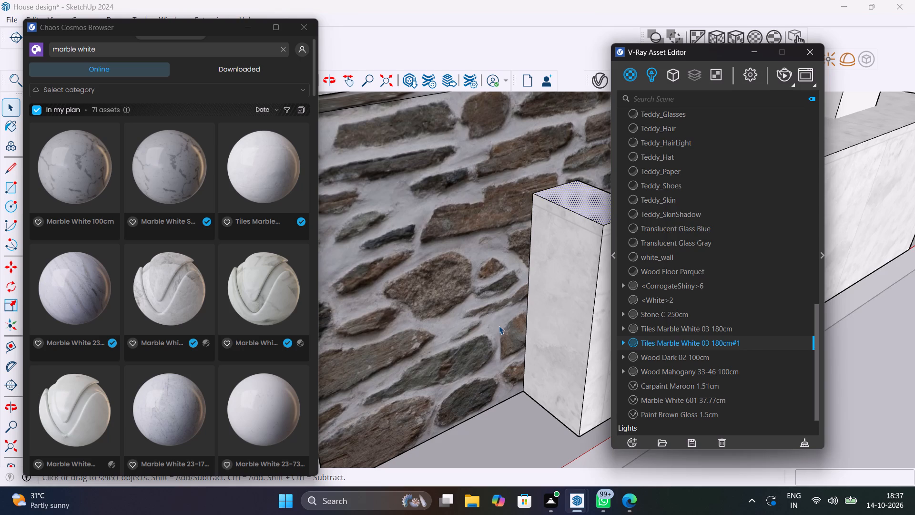
Apply Tiles Marble White 03 180cm#1 to the wide block's end face away from the posts, and exit the boundary wall group.
scroll(499, 326, "down", 10)
middle_click_drag(497, 327, 401, 364)
scroll(426, 358, "down", 1, "shift")
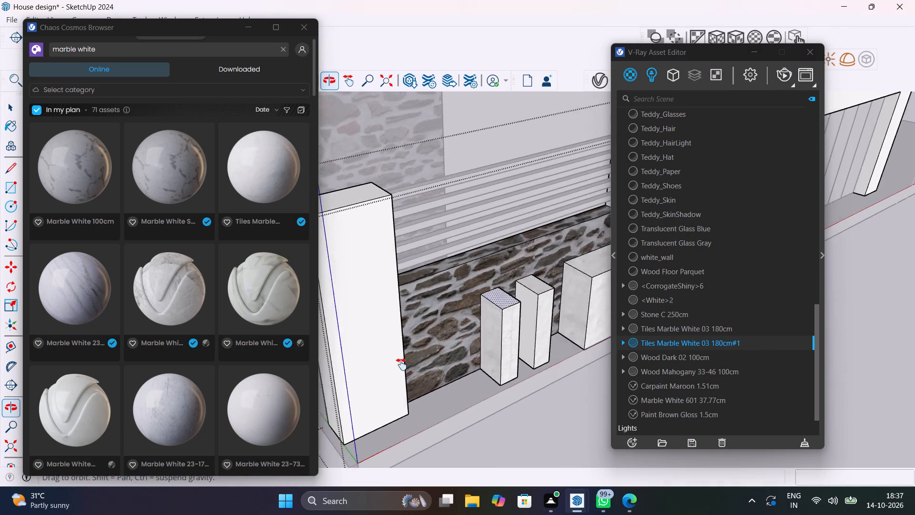
middle_click_drag(401, 364, 278, 382)
middle_click_drag(304, 351, 203, 359)
middle_click_drag(364, 349, 169, 364)
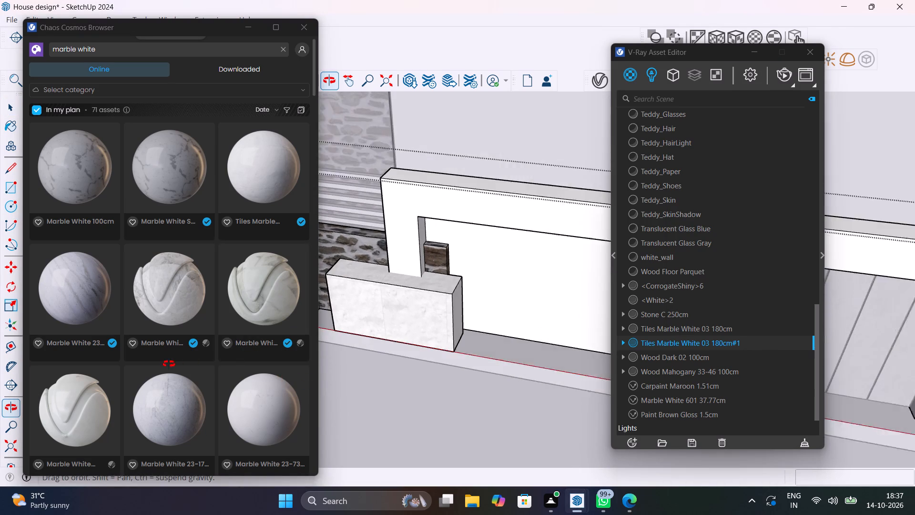
middle_click_drag(169, 364, 163, 364)
scroll(451, 309, "up", 9)
left_click(451, 309)
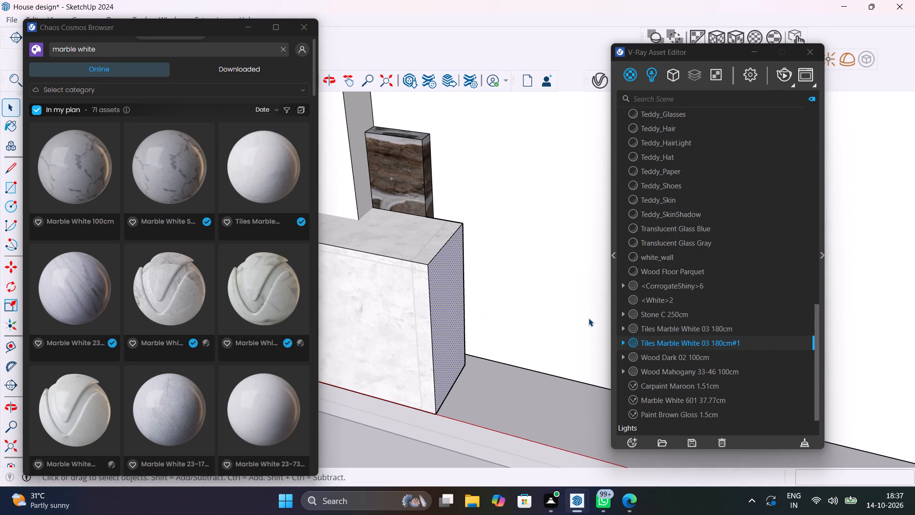
right_click(663, 341)
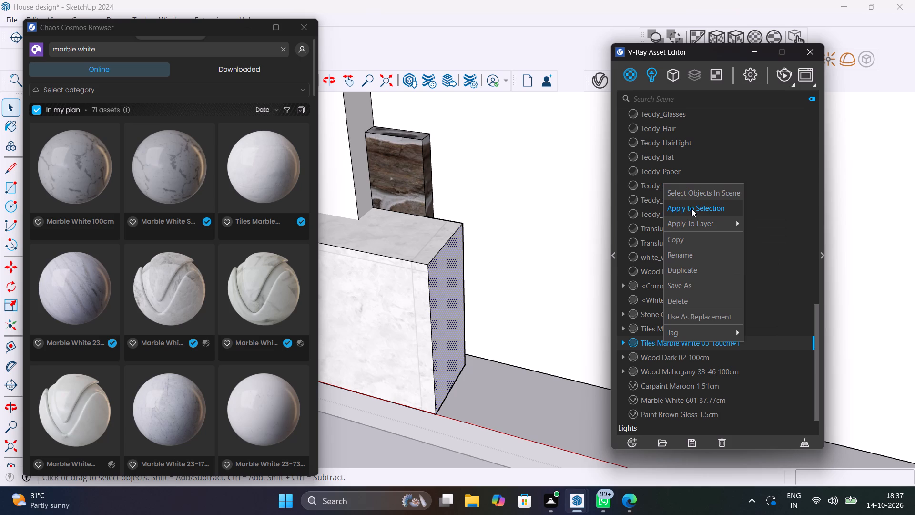
left_click(691, 208)
scroll(488, 358, "down", 11)
left_click(468, 419)
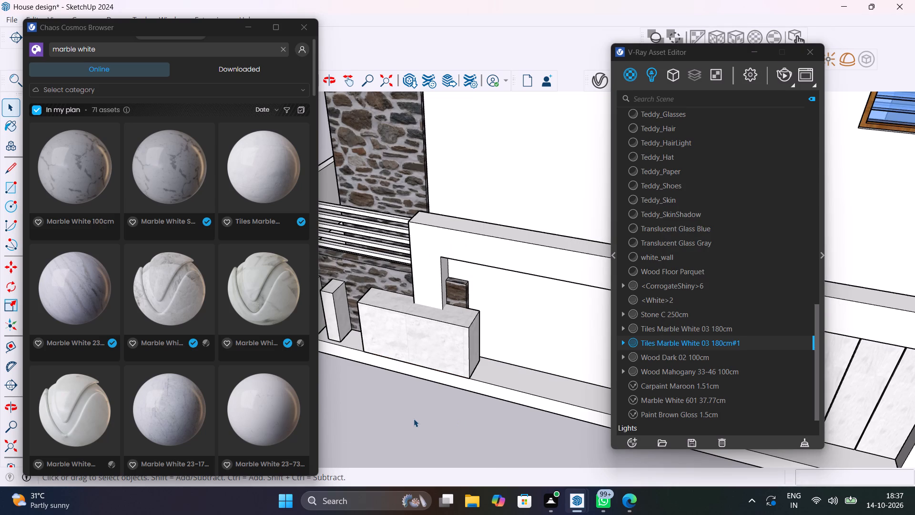
key("space")
Run a V-Ray test render of the whole house front, stop it, and close the frame buffer.
scroll(501, 375, "down", 6)
middle_click_drag(496, 384, 563, 277, "shift")
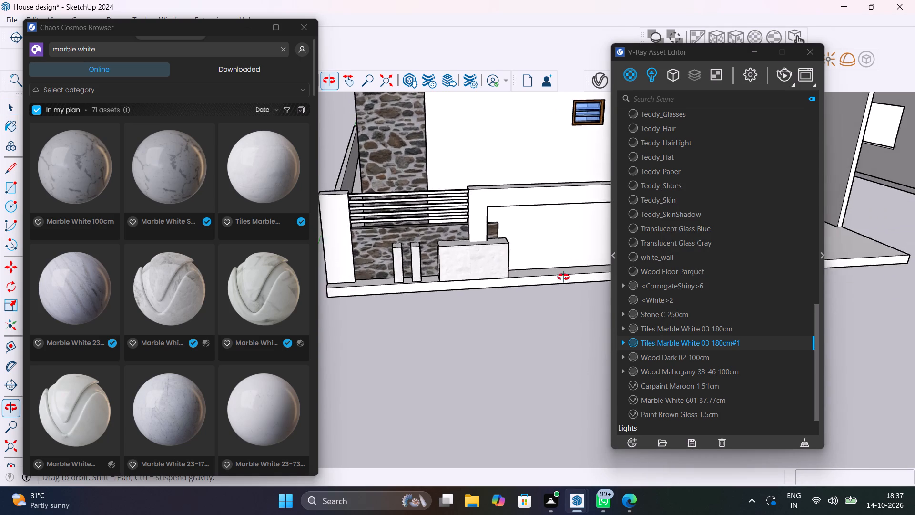
middle_click_drag(563, 277, 446, 347, "shift")
scroll(505, 345, "down", 7)
middle_click_drag(531, 351, 536, 292)
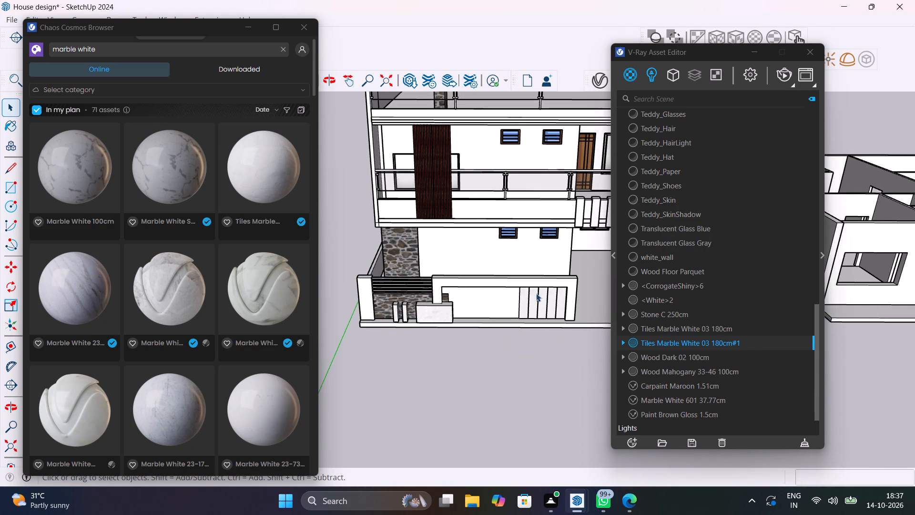
middle_click_drag(449, 348, 454, 409, "shift")
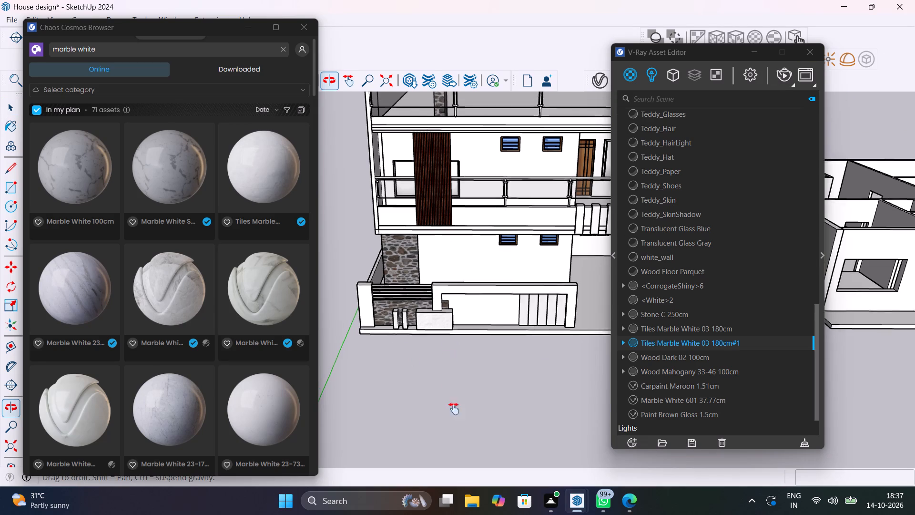
middle_click_drag(454, 409, 415, 402, "shift")
scroll(463, 396, "down", 3)
middle_click_drag(480, 393, 424, 342, "shift")
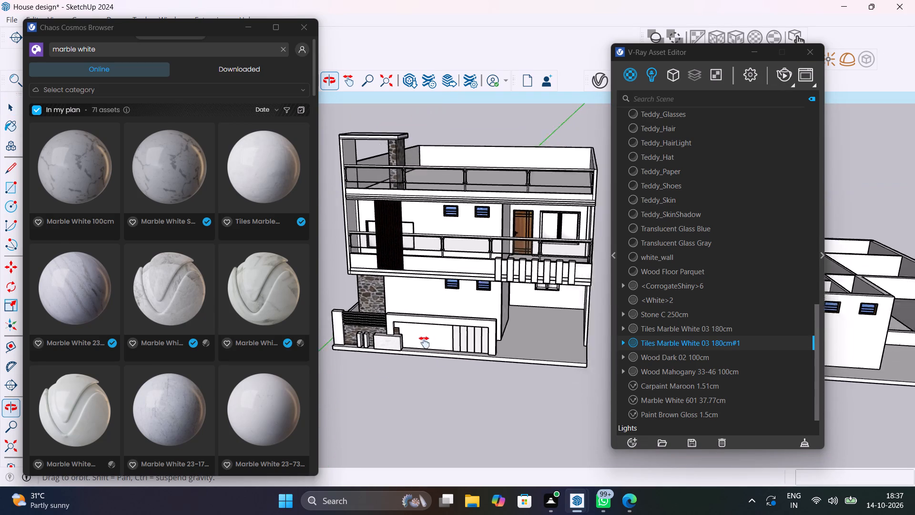
middle_click_drag(424, 342, 468, 364, "shift")
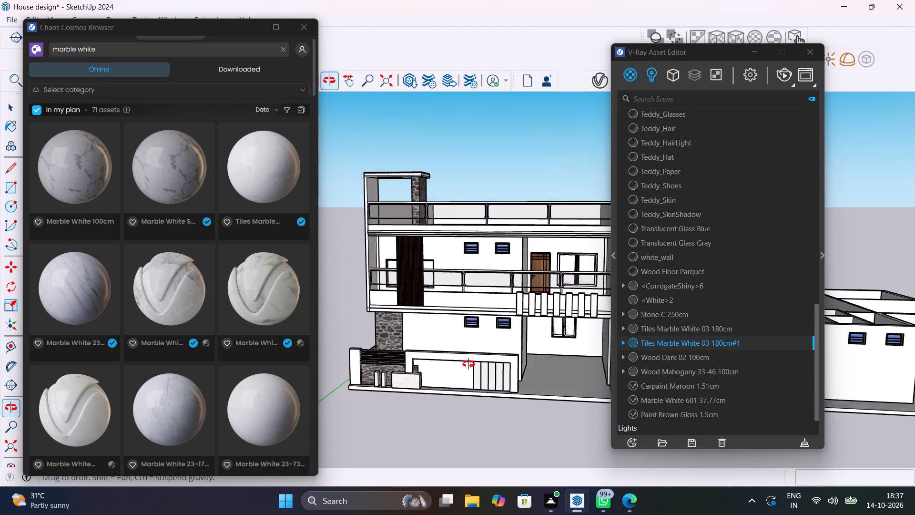
middle_click_drag(468, 364, 473, 357, "shift")
scroll(474, 358, "up", 1)
middle_click_drag(474, 358, 465, 369, "shift")
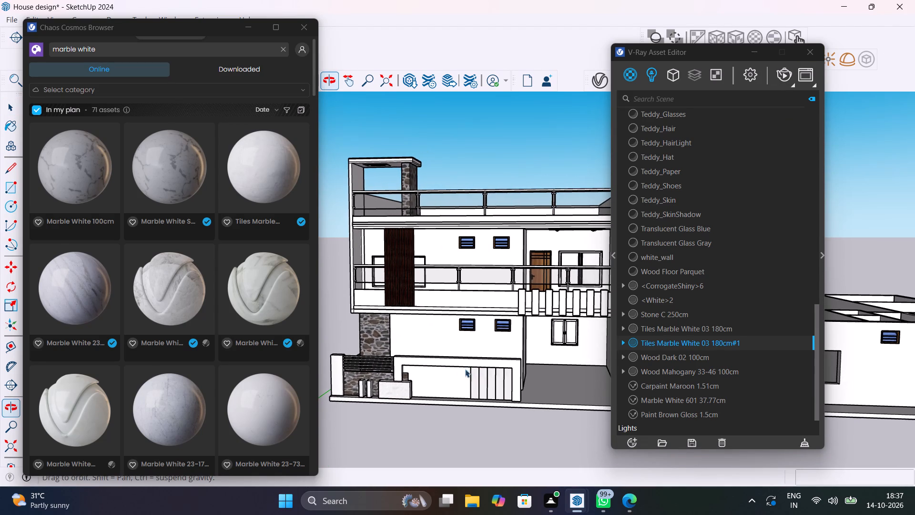
left_click(788, 76)
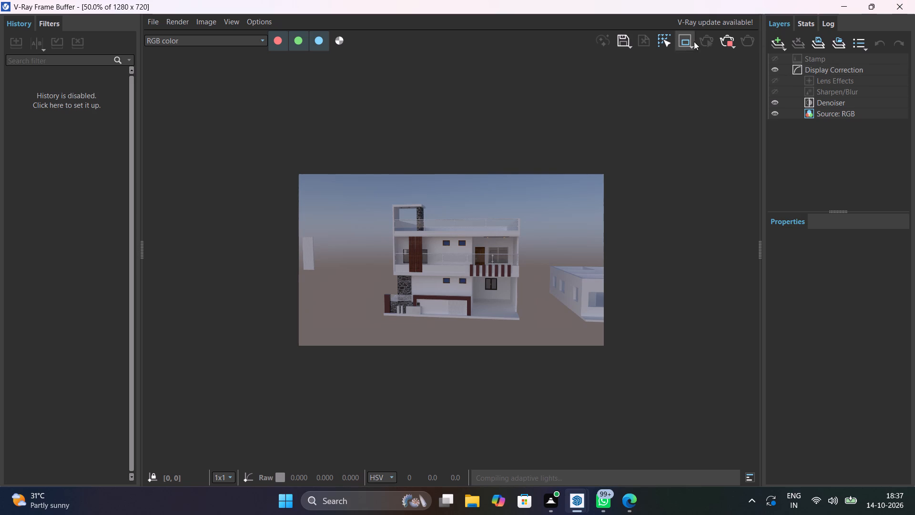
left_click(724, 37)
left_click(909, 1)
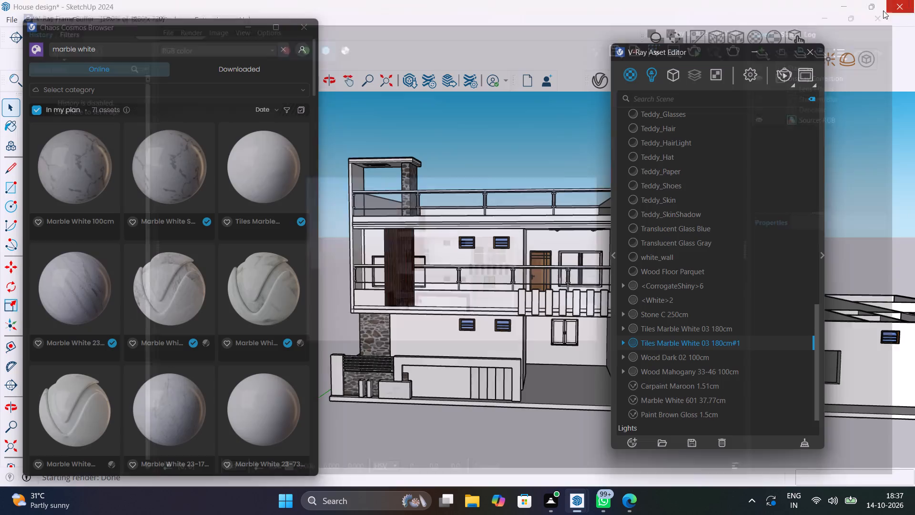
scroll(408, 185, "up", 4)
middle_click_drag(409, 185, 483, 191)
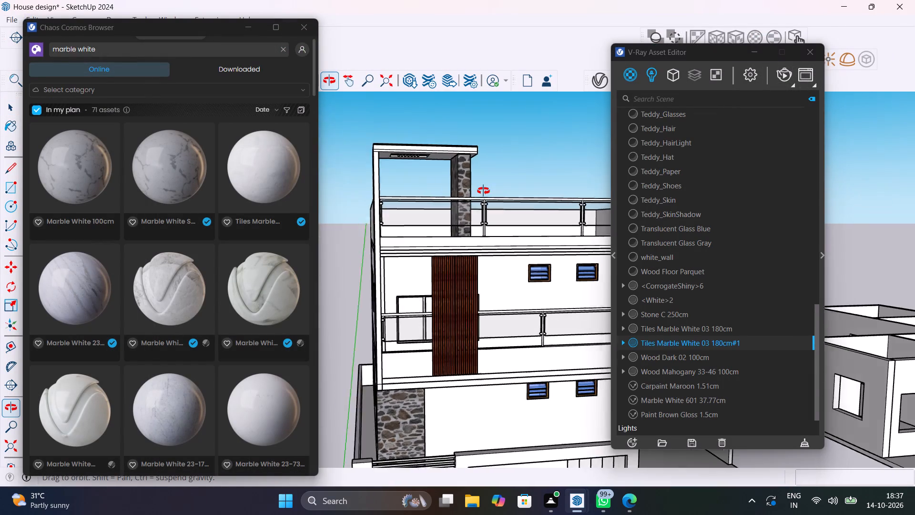
Apply Paint Brown Gloss 1.5cm to the front face of the upper band on the rooftop frame's top slab.
middle_click_drag(483, 191, 484, 233)
scroll(447, 200, "up", 9)
scroll(477, 205, "down", 7)
middle_click_drag(478, 203, 492, 206)
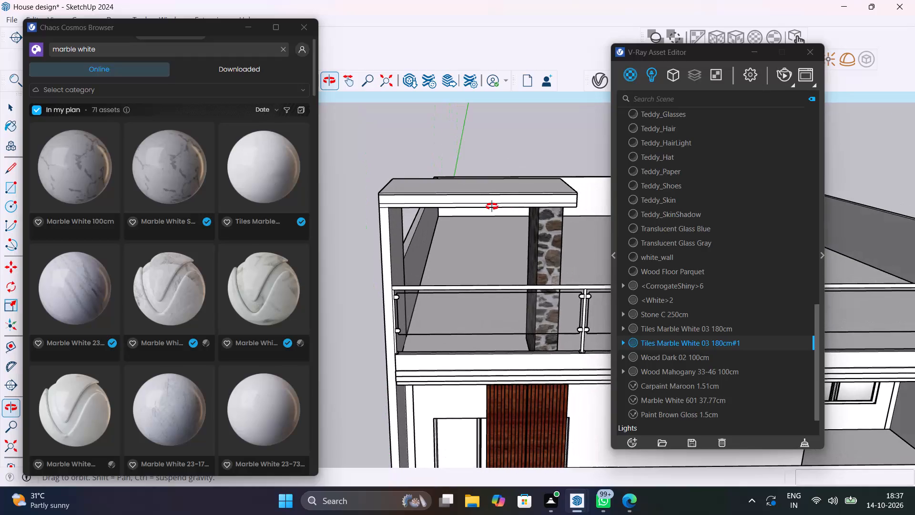
middle_click_drag(492, 206, 492, 207)
scroll(492, 208, "up", 1)
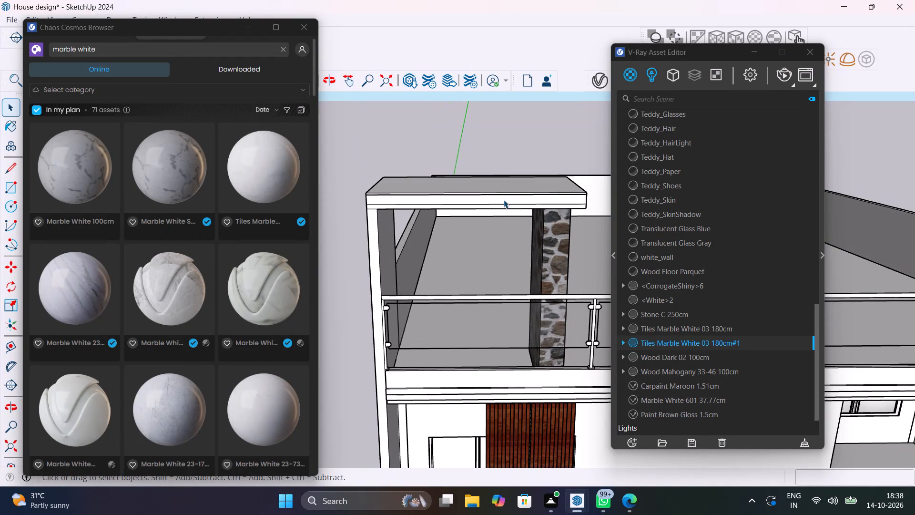
left_click(504, 200)
triple_click(504, 200)
left_click(504, 199)
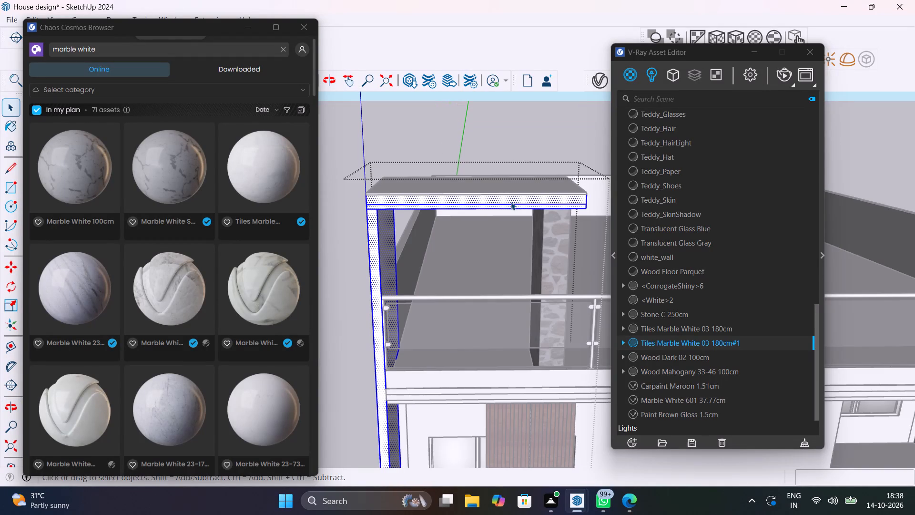
left_click(511, 201)
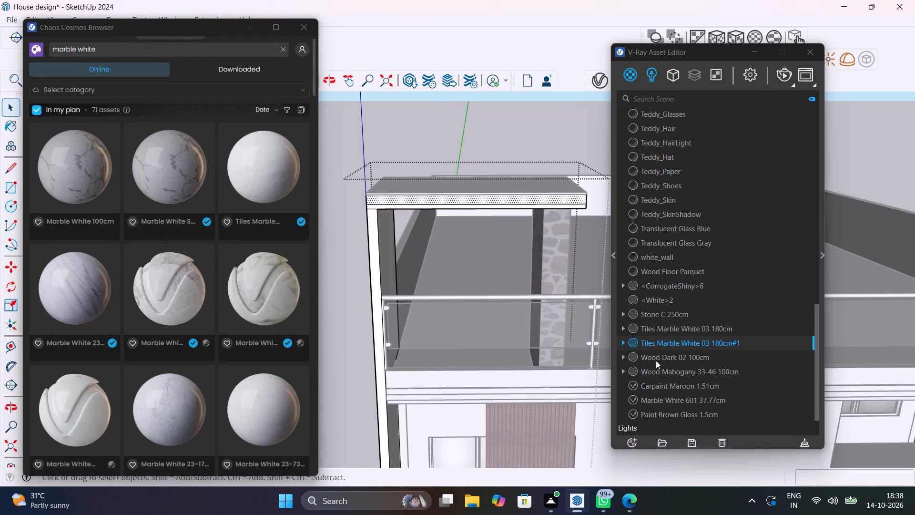
left_click(678, 417)
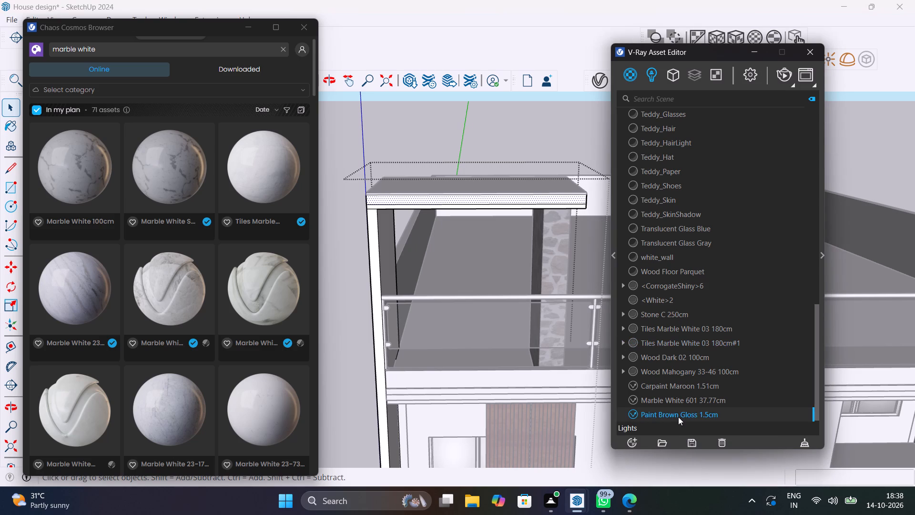
right_click(678, 416)
left_click(719, 280)
Apply Paint Brown Gloss 1.5cm to the top slab's upper side face above the stone column, and exit the frame group.
middle_click_drag(579, 258, 474, 259)
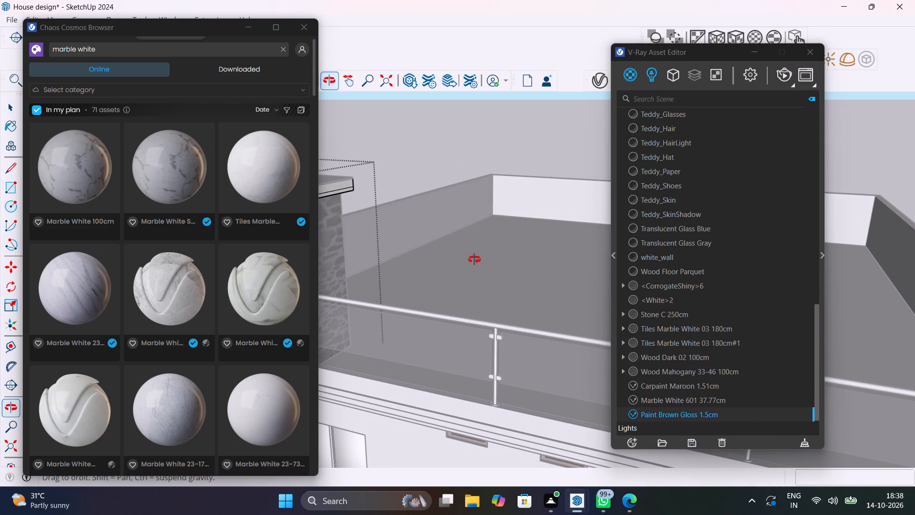
middle_click_drag(474, 259, 507, 302)
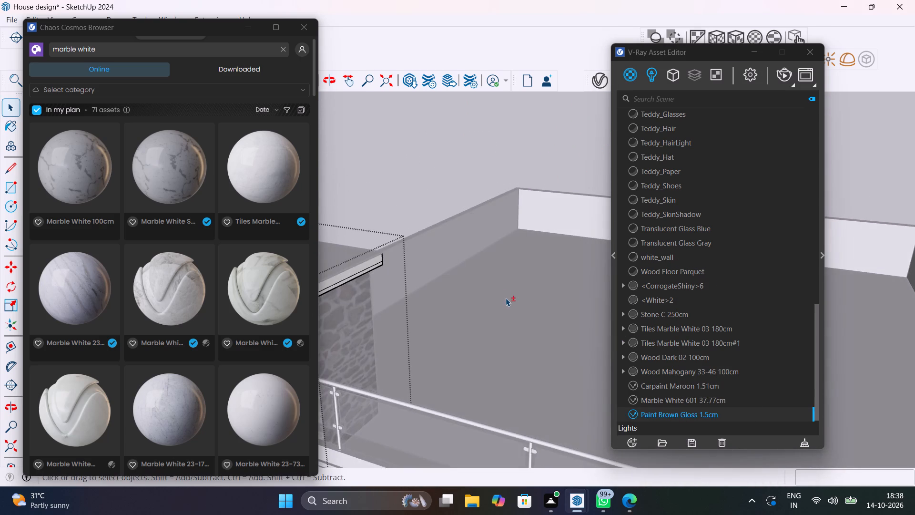
middle_click_drag(506, 298, 604, 301, "shift")
scroll(504, 289, "up", 7)
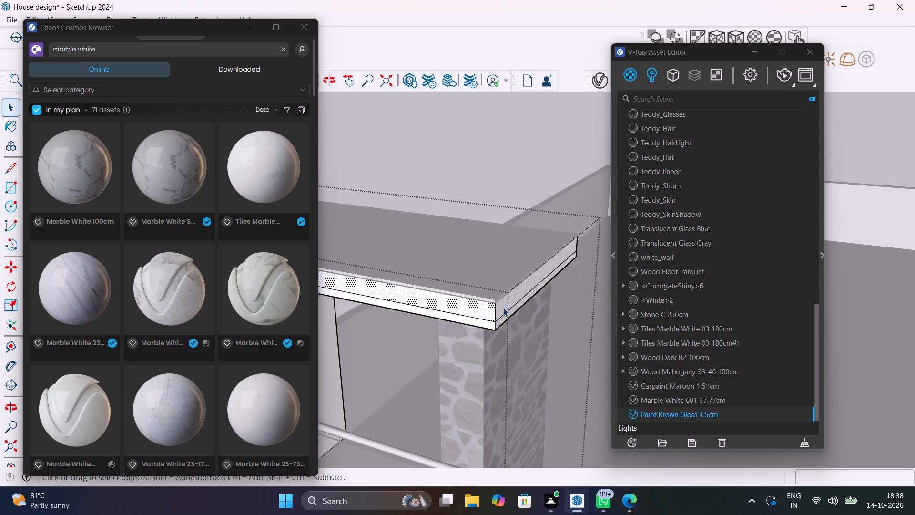
left_click(503, 308)
right_click(662, 413)
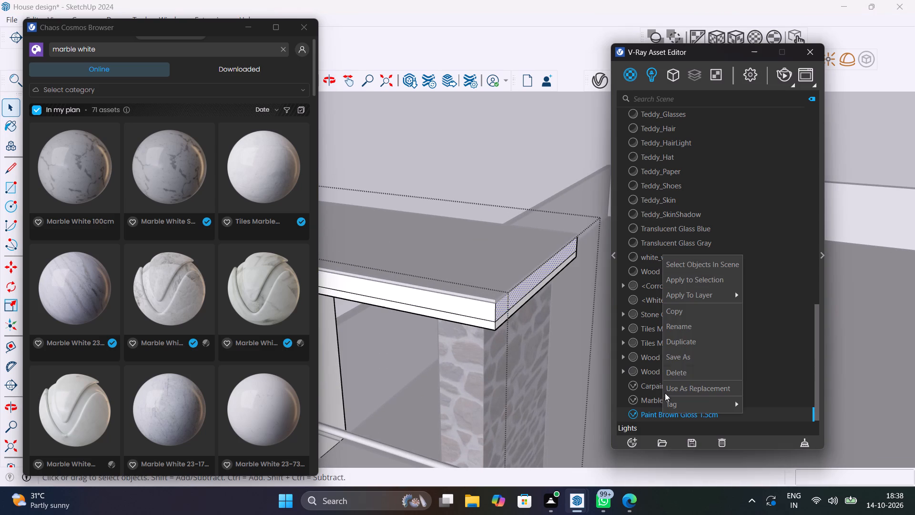
left_click(701, 278)
scroll(681, 288, "down", 1)
scroll(476, 315, "down", 6)
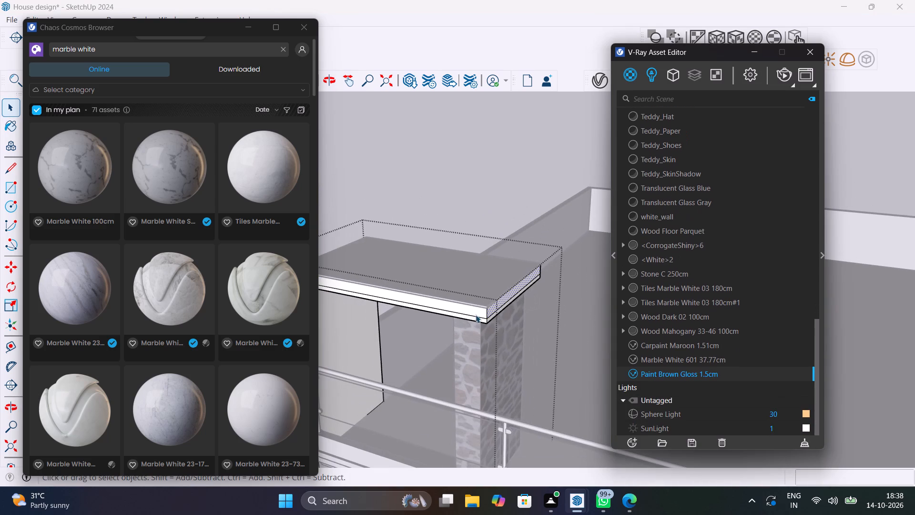
scroll(487, 328, "down", 4)
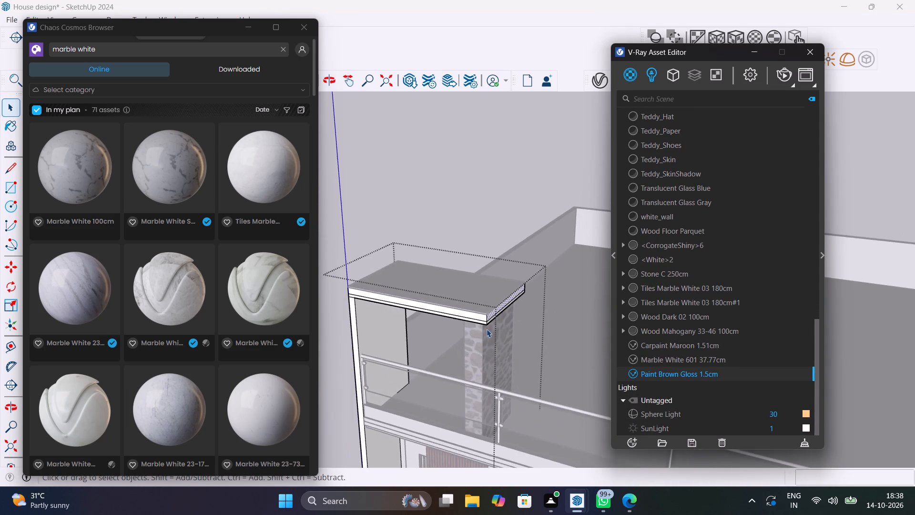
middle_click_drag(487, 329, 494, 240)
scroll(503, 371, "up", 2)
scroll(504, 369, "down", 7)
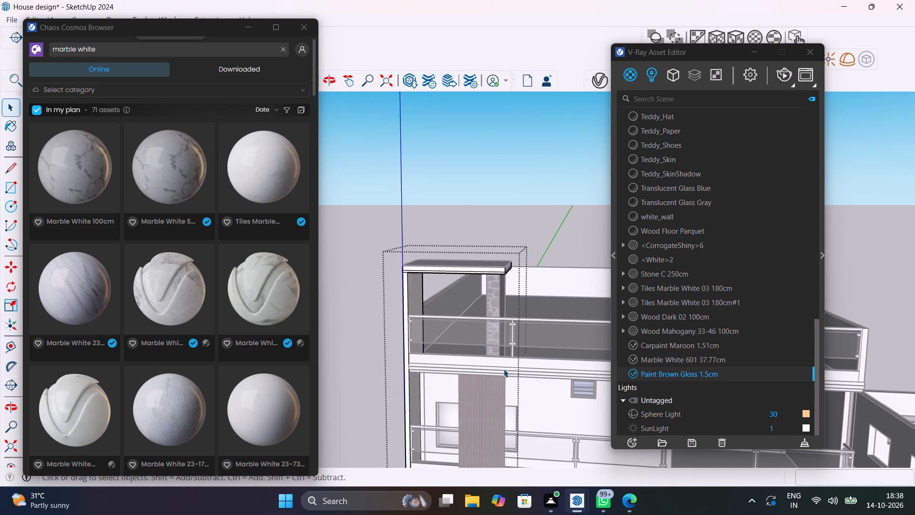
left_click(545, 245)
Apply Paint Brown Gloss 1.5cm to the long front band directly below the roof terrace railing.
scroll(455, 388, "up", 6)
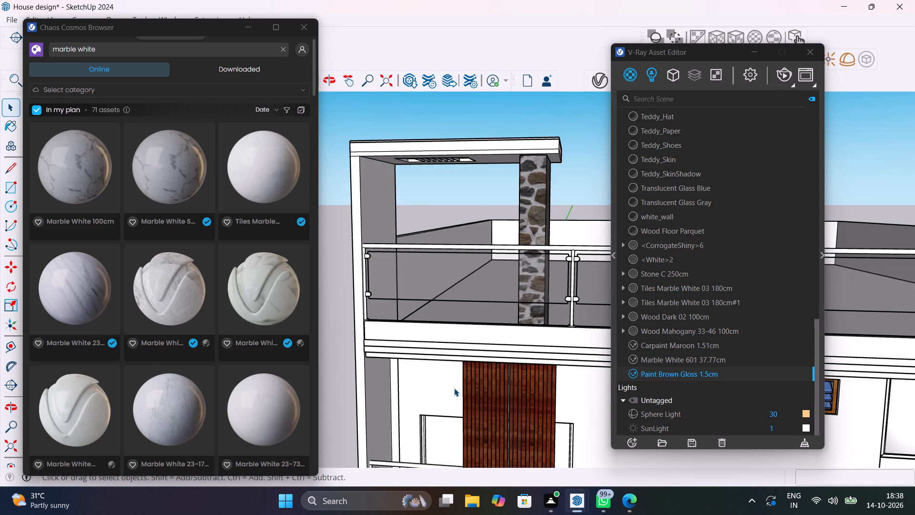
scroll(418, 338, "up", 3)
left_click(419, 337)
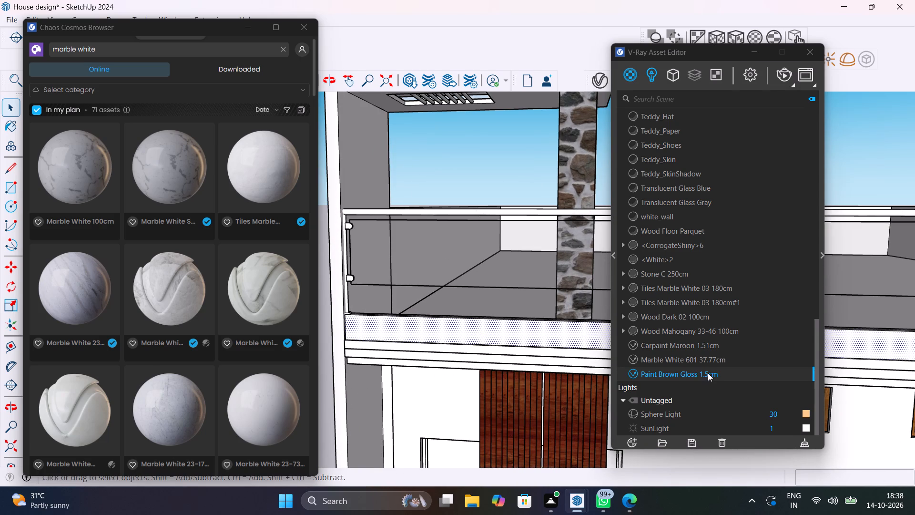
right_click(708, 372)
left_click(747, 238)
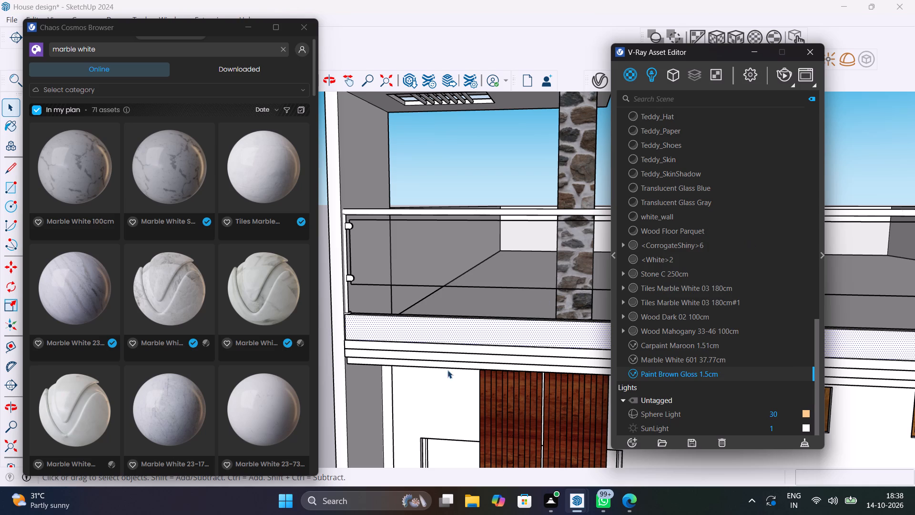
Run a V-Ray test render of the whole house front, stop it, and close the frame buffer.
middle_click_drag(511, 335, 376, 367)
scroll(406, 369, "down", 2)
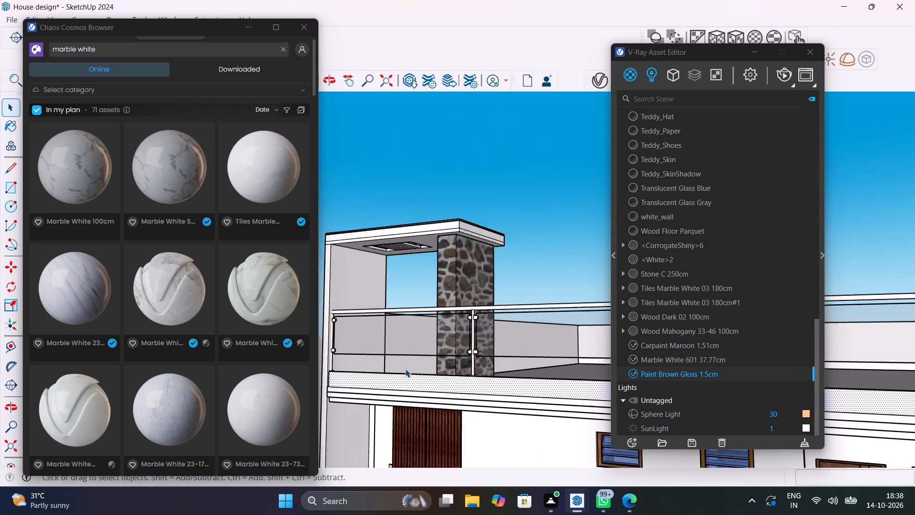
scroll(406, 369, "down", 10)
middle_click_drag(481, 378, 384, 402, "shift")
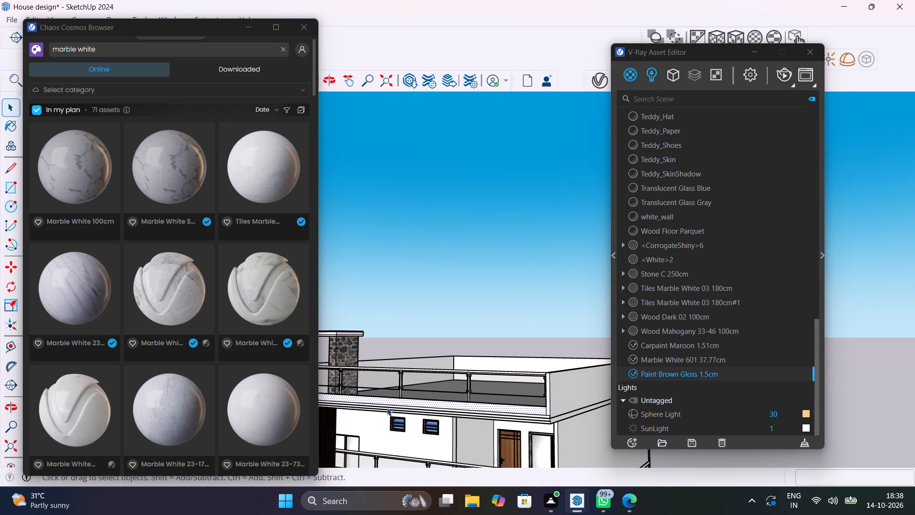
scroll(416, 428, "down", 4)
middle_click_drag(457, 427, 571, 352)
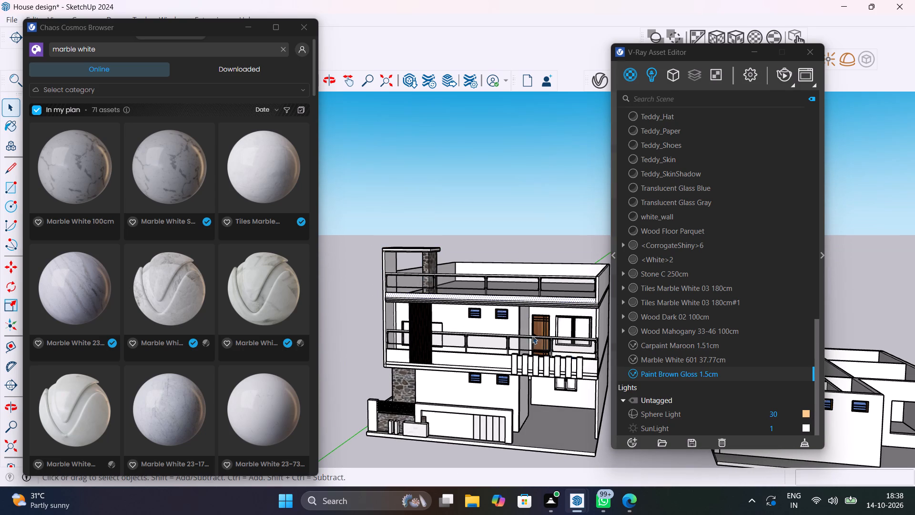
middle_click_drag(531, 335, 553, 292)
scroll(553, 293, "up", 1)
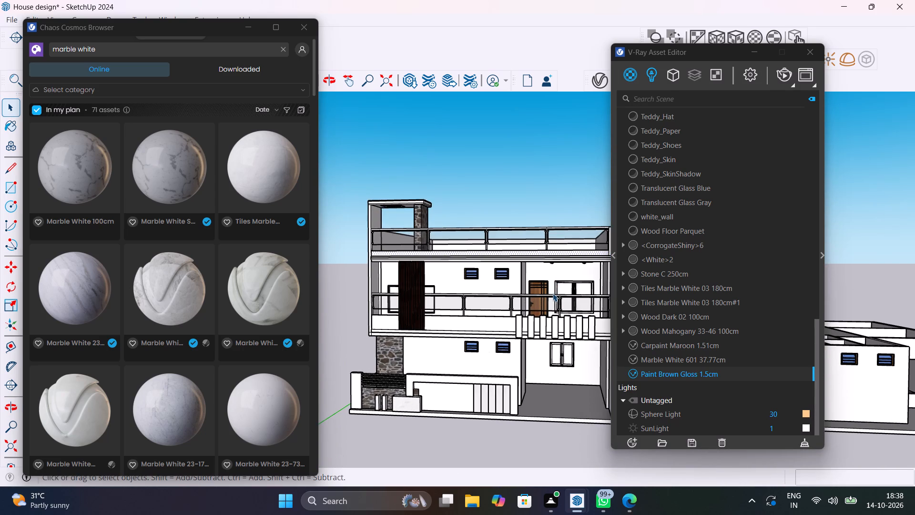
left_click_drag(722, 57, 722, 56)
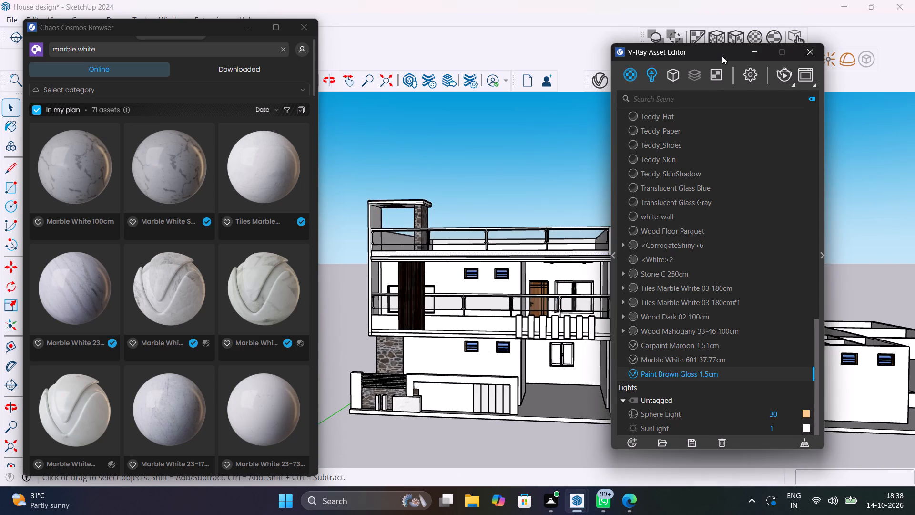
left_click_drag(722, 56, 797, 83)
scroll(515, 327, "up", 1)
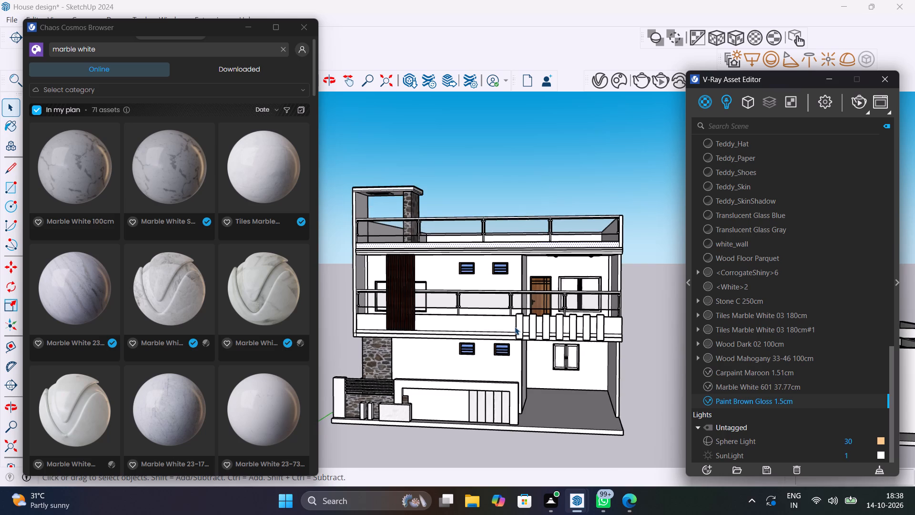
scroll(515, 327, "up", 1)
middle_click_drag(563, 316, 591, 315)
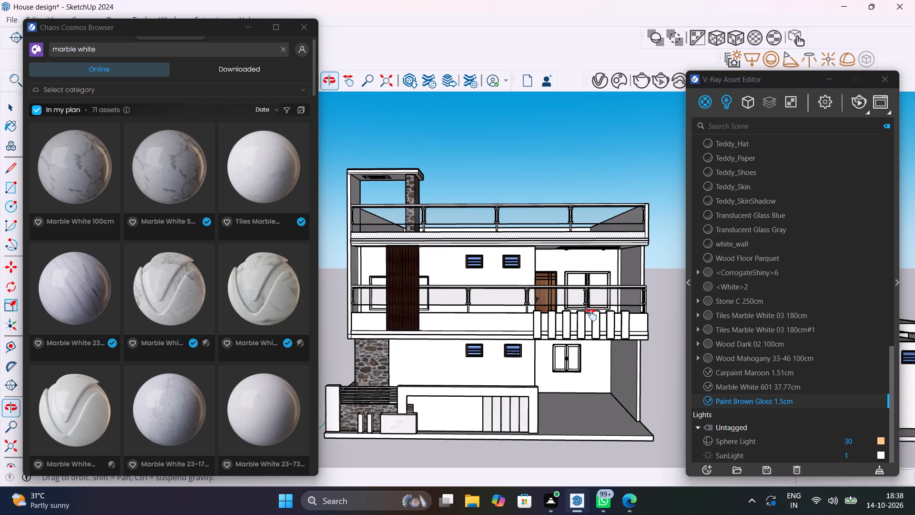
middle_click_drag(591, 315, 590, 314)
scroll(590, 316, "up", 1)
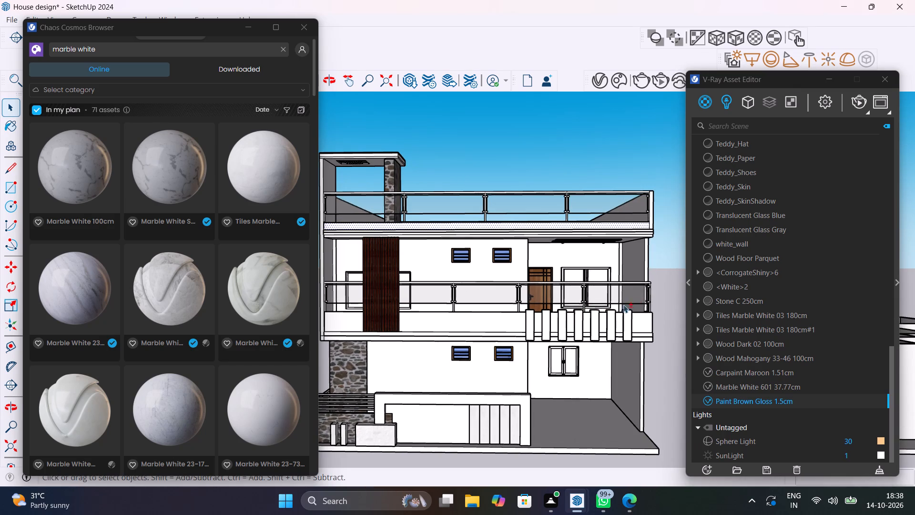
middle_click_drag(610, 308, 631, 293, "shift")
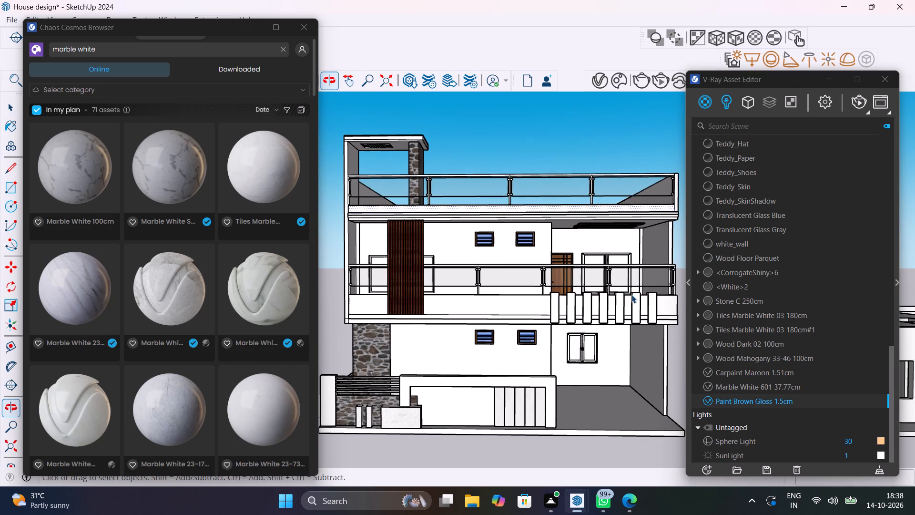
left_click(856, 103)
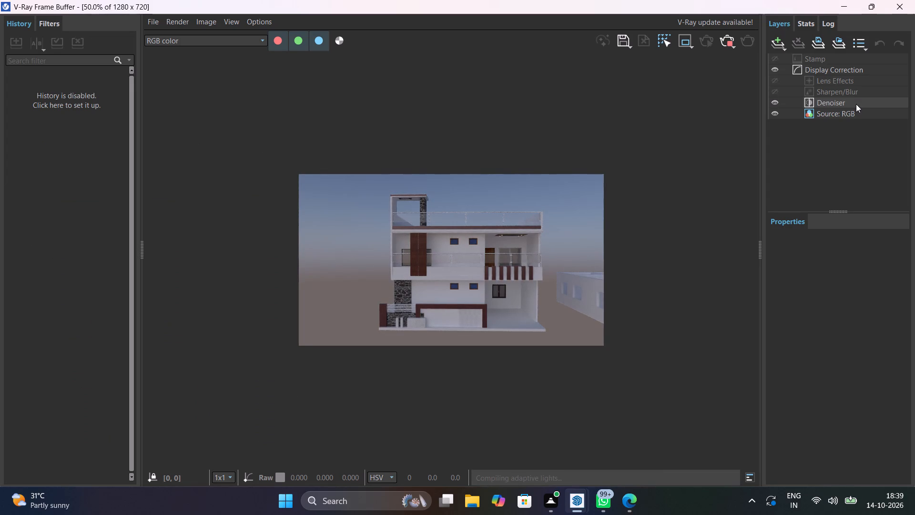
scroll(511, 225, "up", 3)
scroll(511, 225, "down", 2)
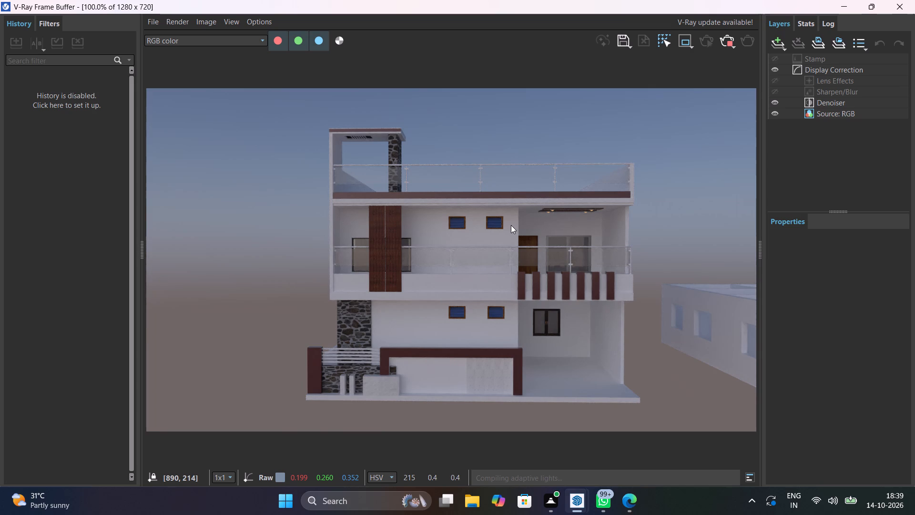
left_click(724, 41)
left_click(898, 5)
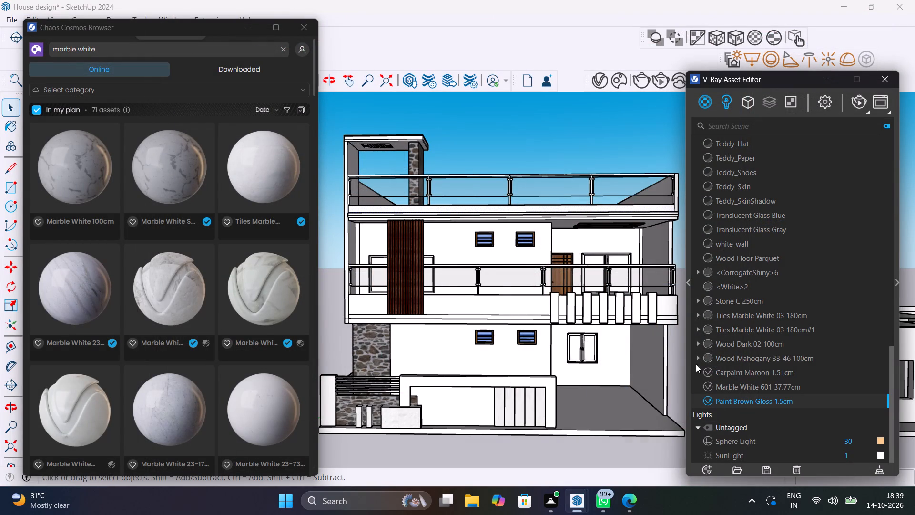
Apply Carpaint Maroon 1.51cm to the long front band directly below the roof terrace railing.
scroll(437, 207, "up", 8)
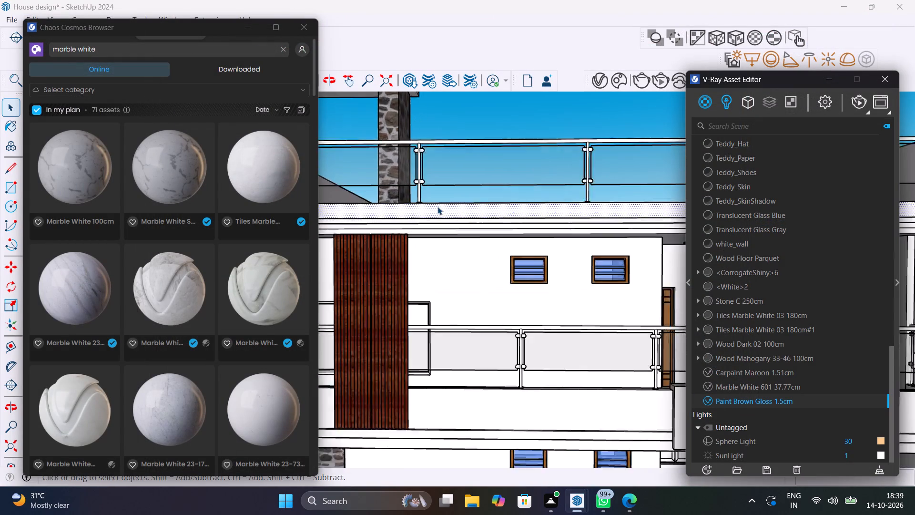
scroll(437, 207, "up", 2)
left_click(437, 207)
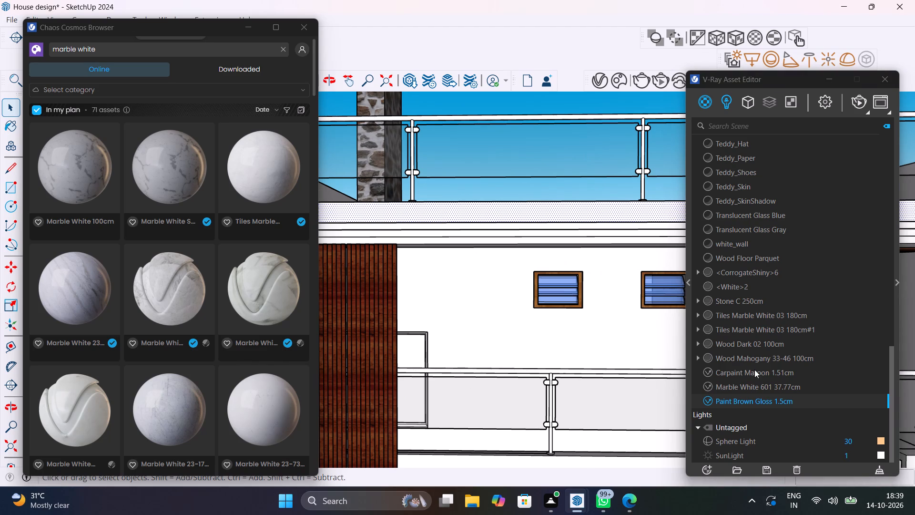
left_click(752, 373)
right_click(752, 373)
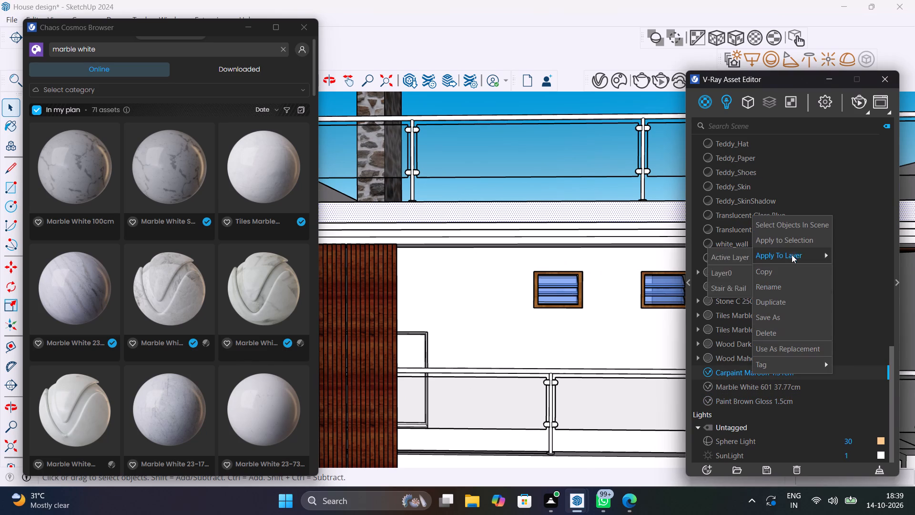
left_click(795, 242)
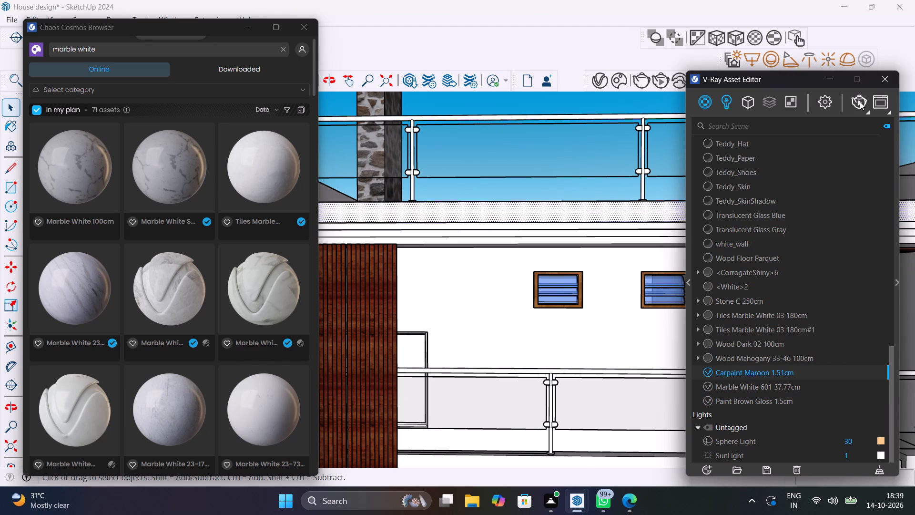
Run a close-up V-Ray test render of the maroon front band below the roof terrace railing, stop it, and close the frame buffer.
left_click(861, 101)
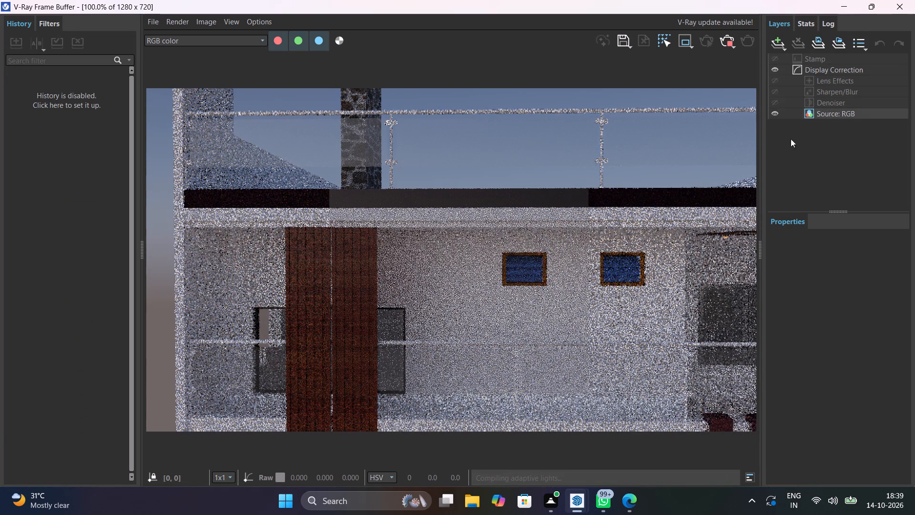
scroll(529, 258, "down", 3)
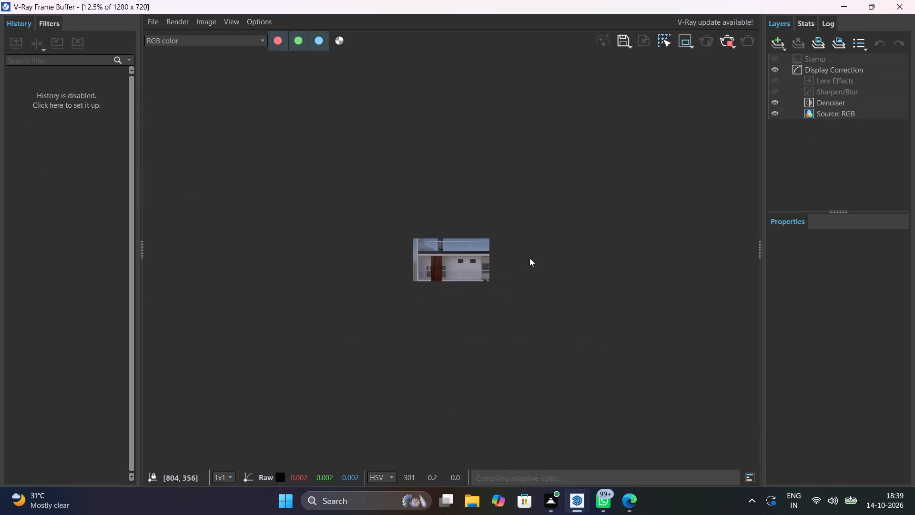
scroll(529, 258, "up", 2)
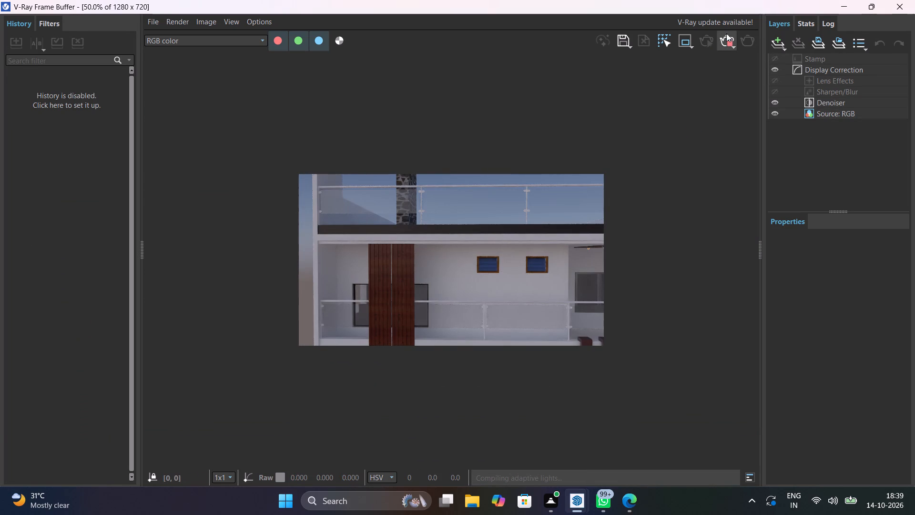
left_click(727, 41)
left_click(905, 3)
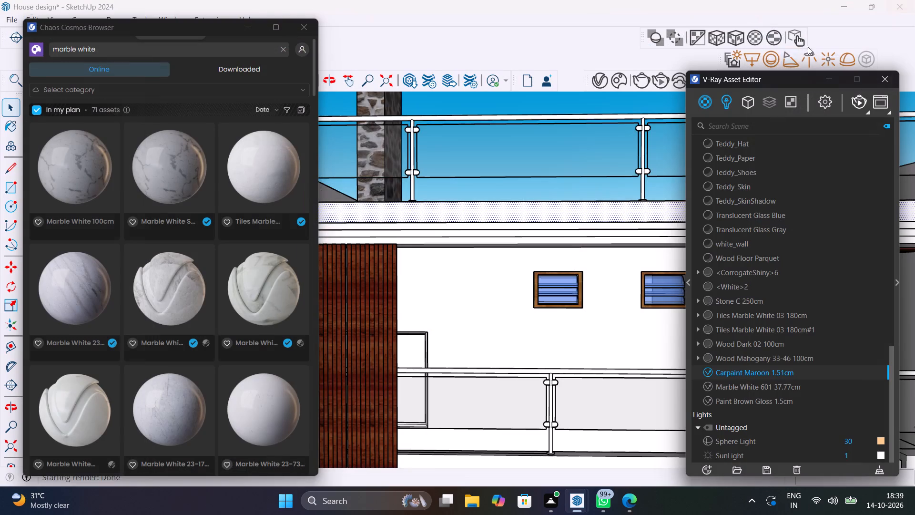
Run a V-Ray test render of the whole house front, stop it, and close the frame buffer.
scroll(566, 238, "down", 15)
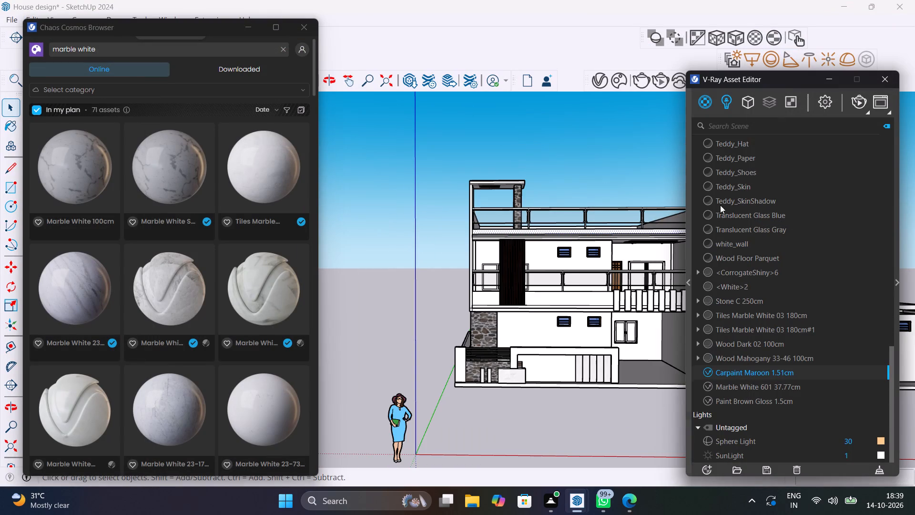
left_click(862, 101)
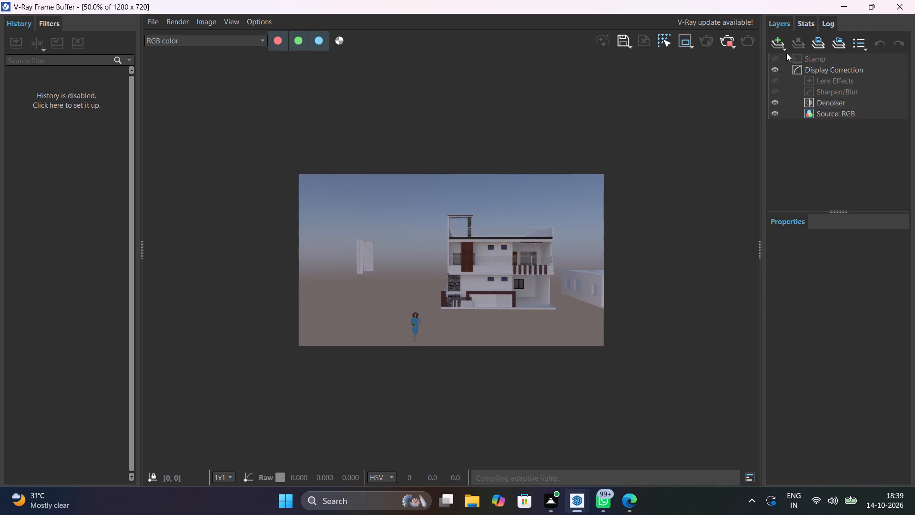
left_click(733, 41)
left_click(894, 8)
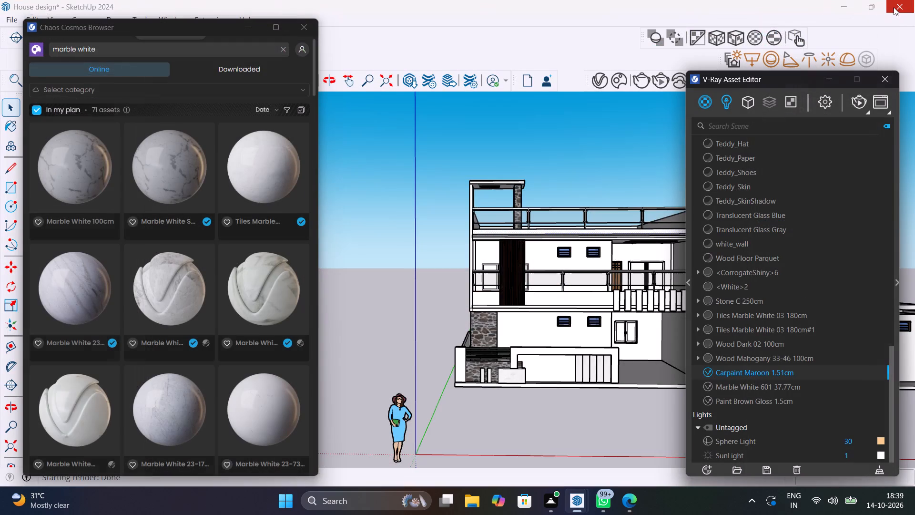
Apply Paint Brown Gloss 1.5cm to the long front band below the roof terrace railing, deselect it, and close the asset editor.
left_click(734, 400)
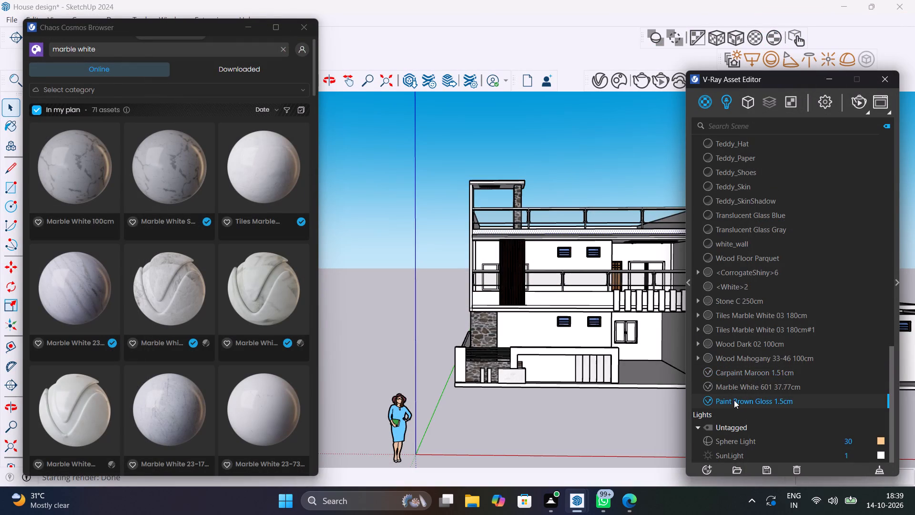
right_click(734, 401)
left_click(772, 266)
left_click(568, 414)
middle_click_drag(551, 407, 457, 330, "shift")
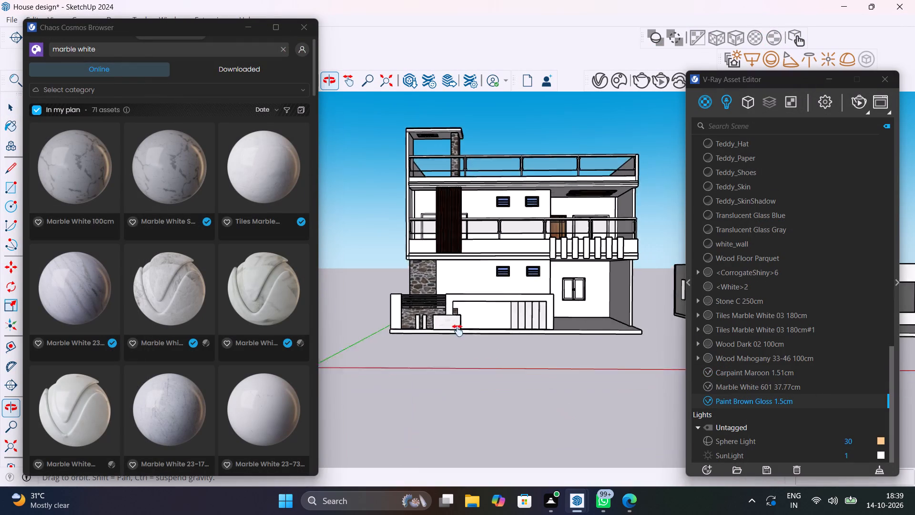
middle_click_drag(457, 330, 456, 359, "shift")
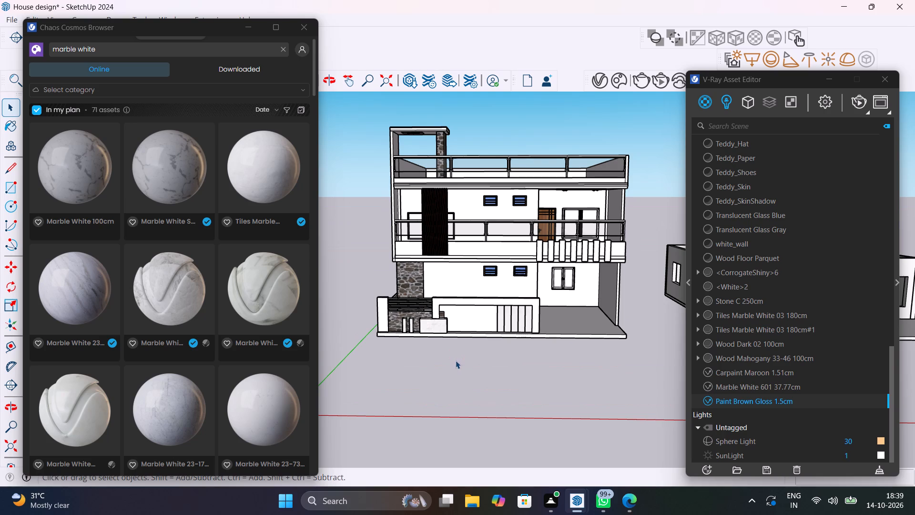
left_click(886, 81)
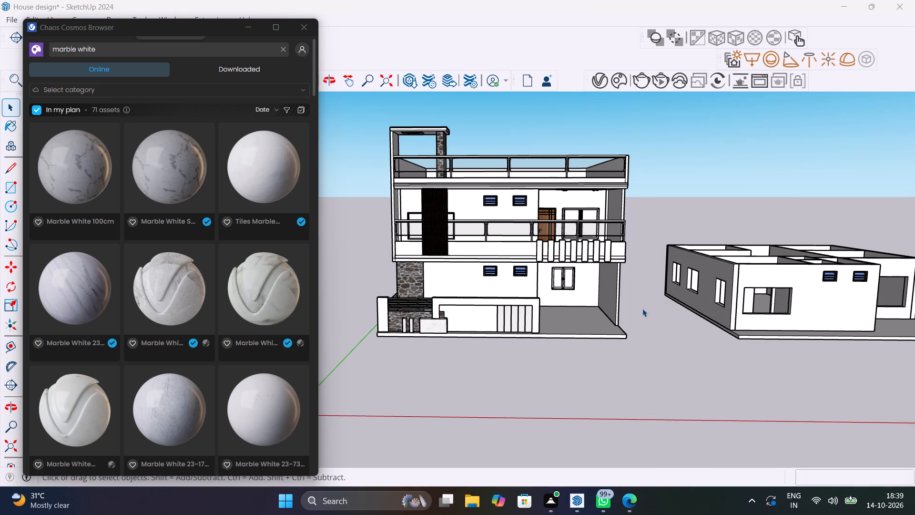
Place a guide parallel to the ground-floor porch slab's outer side edge, 4 1/2" inward through the side wall's inner corner.
scroll(642, 308, "up", 5)
middle_click_drag(605, 325, 629, 325)
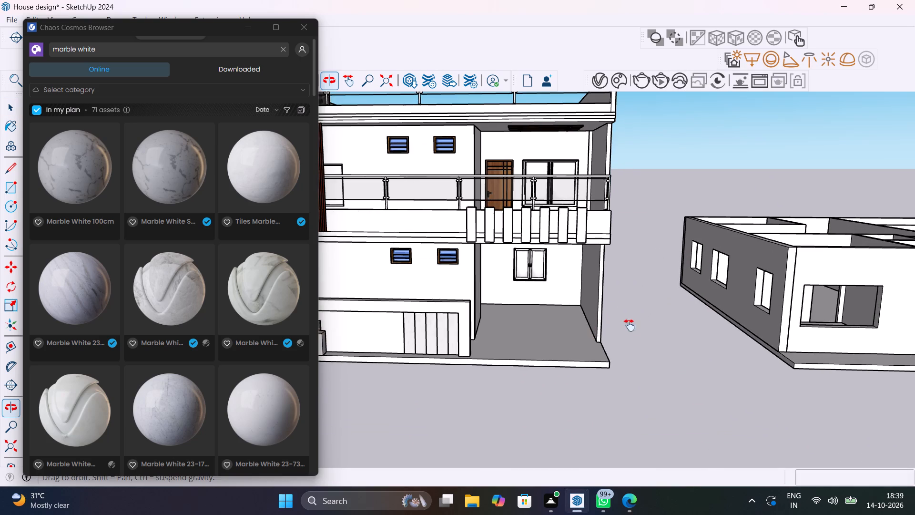
middle_click_drag(629, 325, 600, 329)
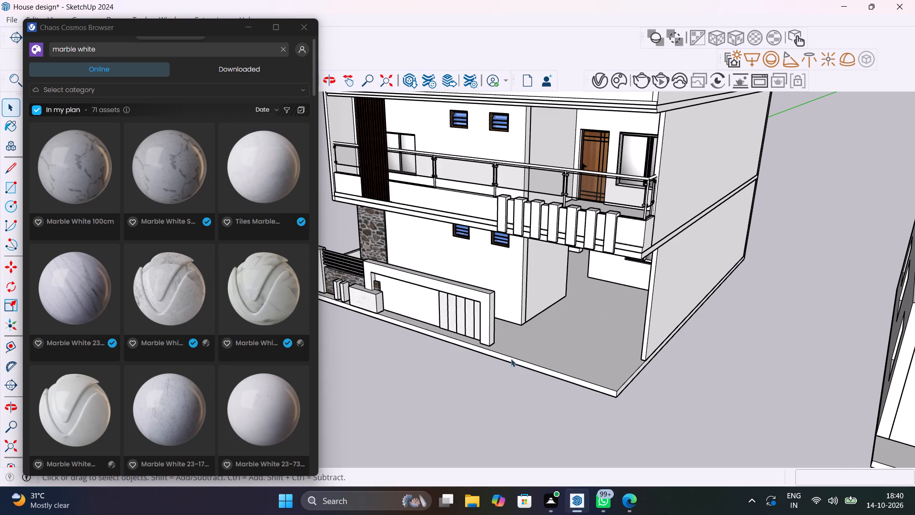
scroll(481, 360, "down", 5)
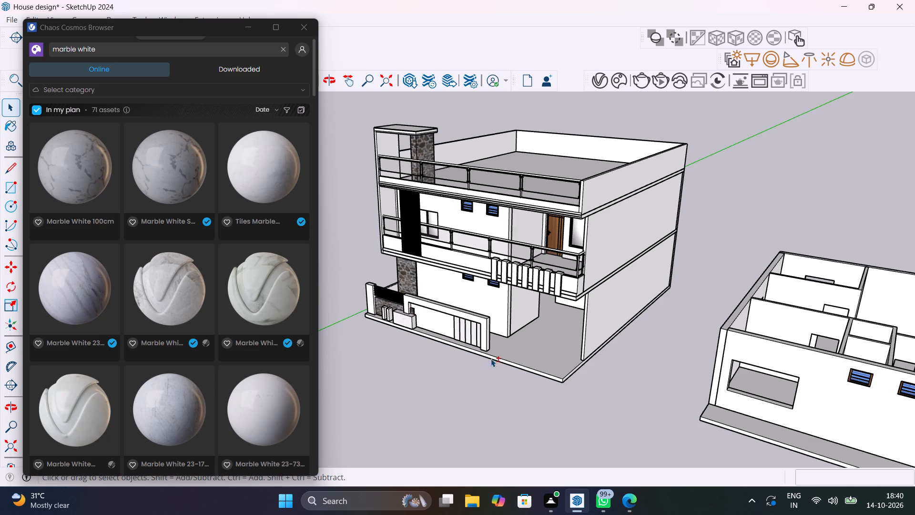
middle_click_drag(496, 359, 674, 401, "shift")
scroll(670, 347, "up", 5)
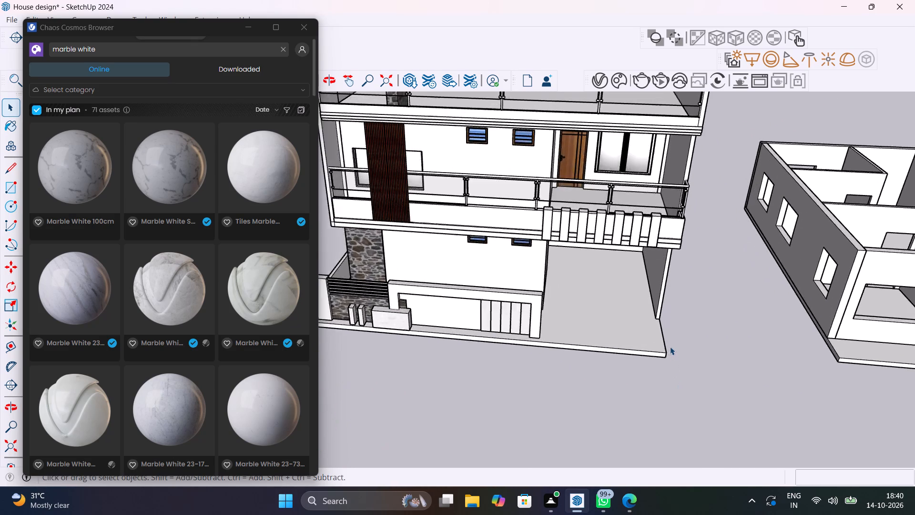
scroll(670, 347, "up", 5)
middle_click_drag(669, 346, 577, 330)
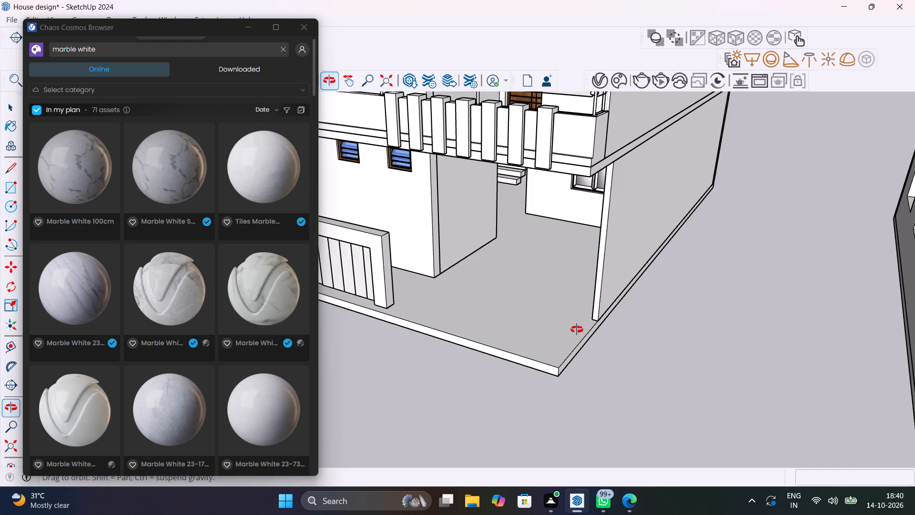
middle_click_drag(577, 330, 627, 375)
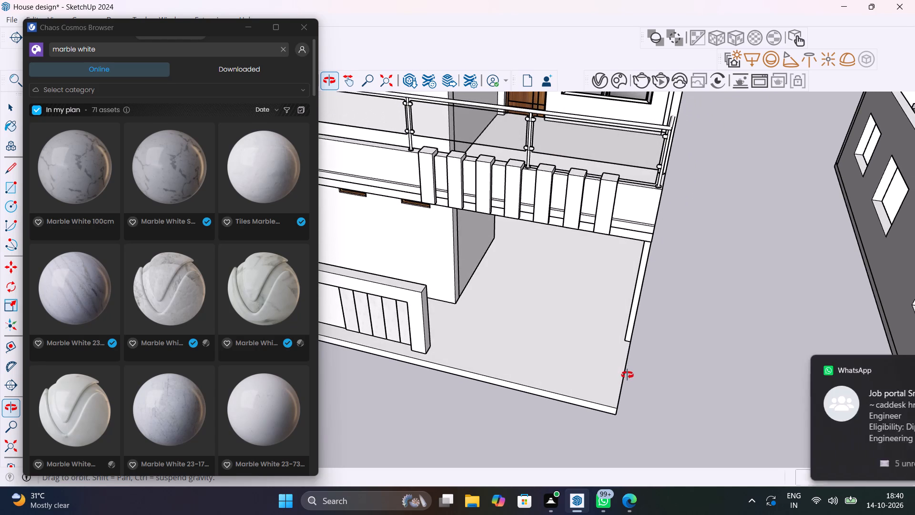
middle_click_drag(627, 375, 682, 369)
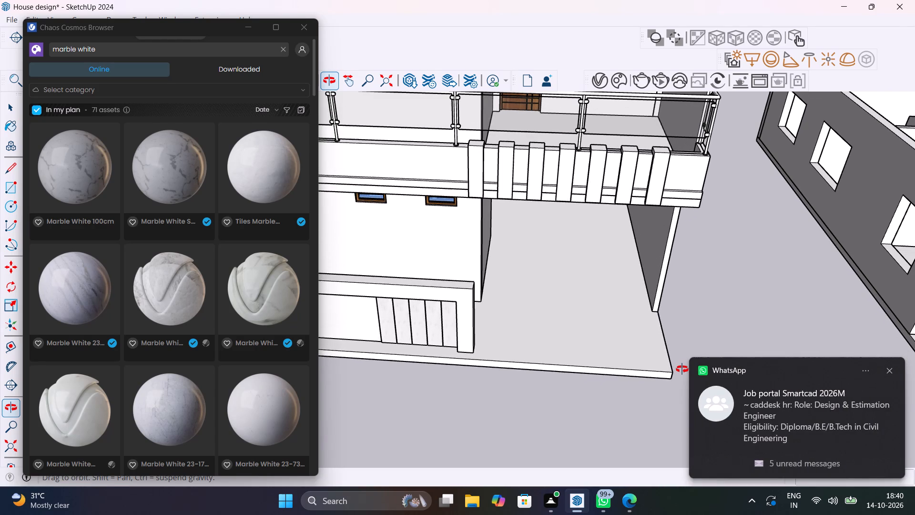
middle_click_drag(682, 369, 599, 355)
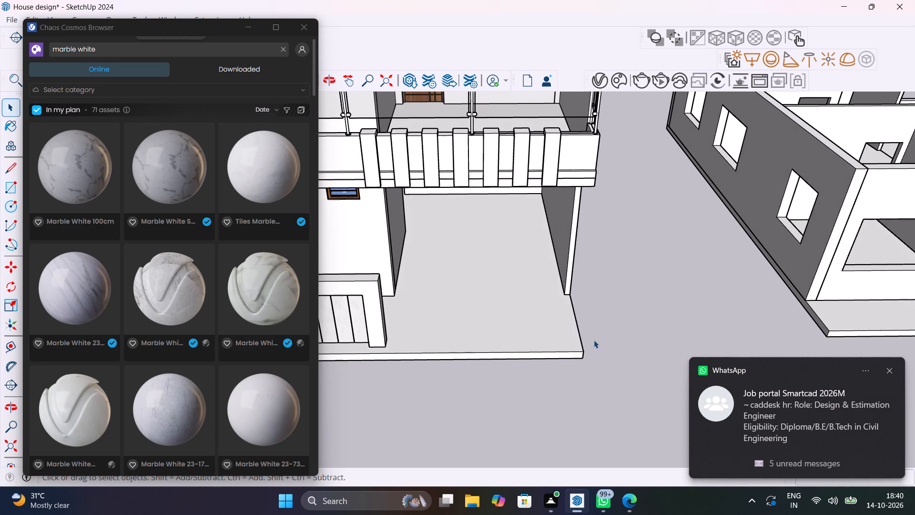
scroll(578, 328, "up", 5)
key("t")
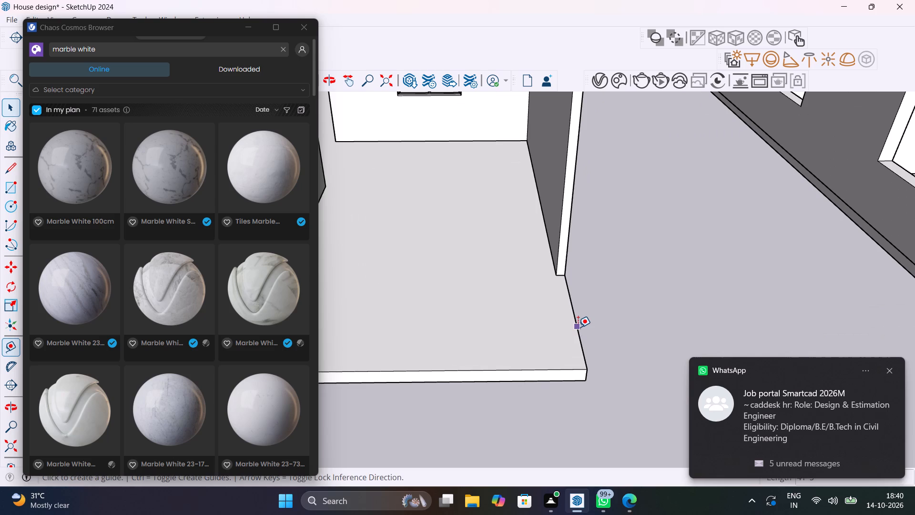
left_click(578, 327)
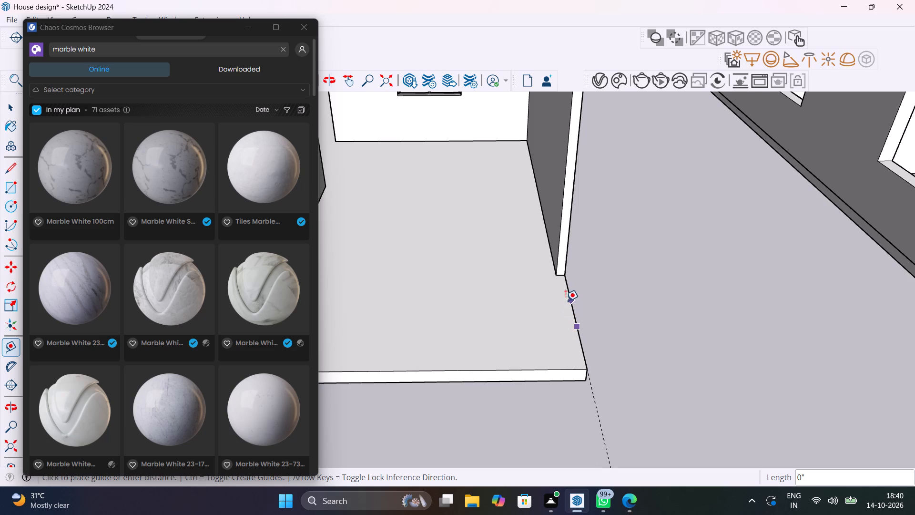
left_click(556, 278)
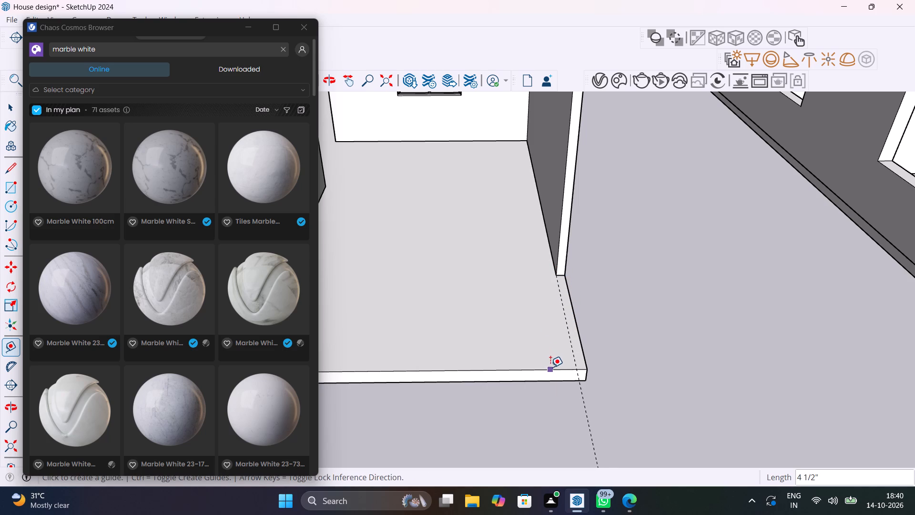
Place guides 1' inward from the porch slab's front edge and 1' inward from its outer side edge.
left_click(550, 367)
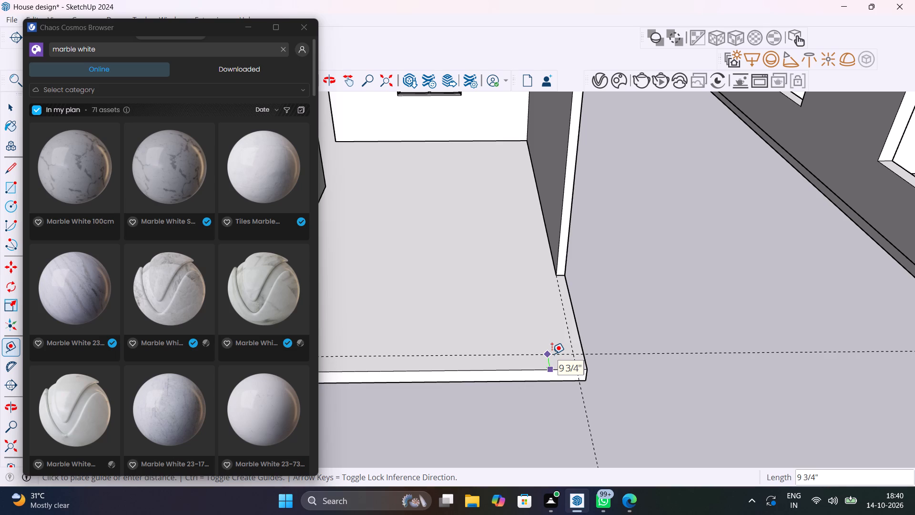
type("1'")
key("Return")
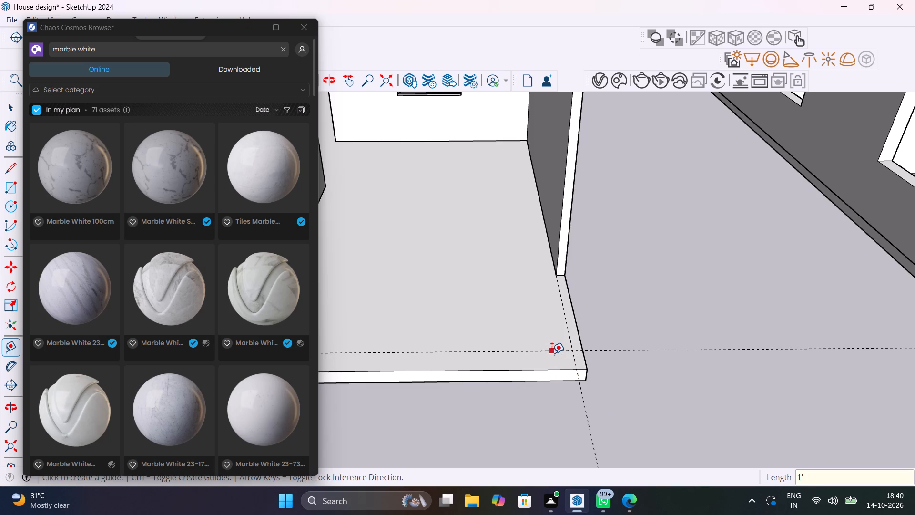
scroll(580, 361, "up", 10)
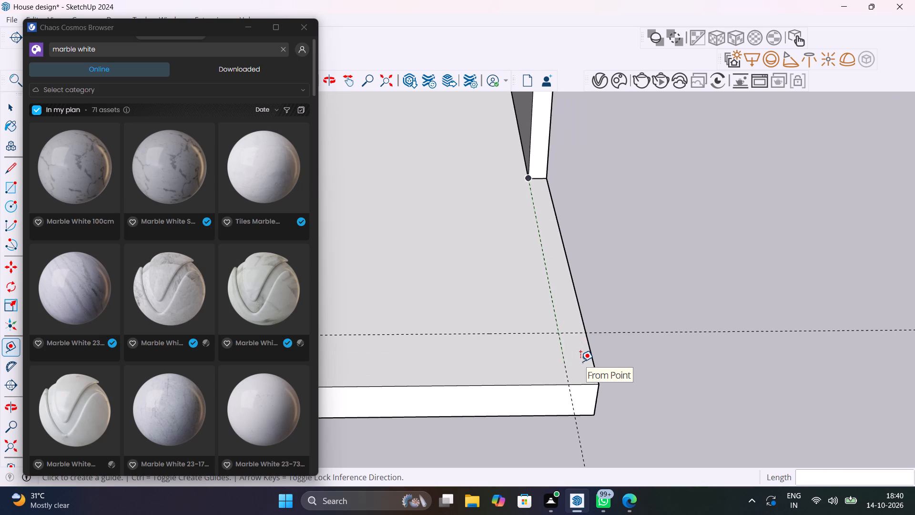
left_click(592, 353)
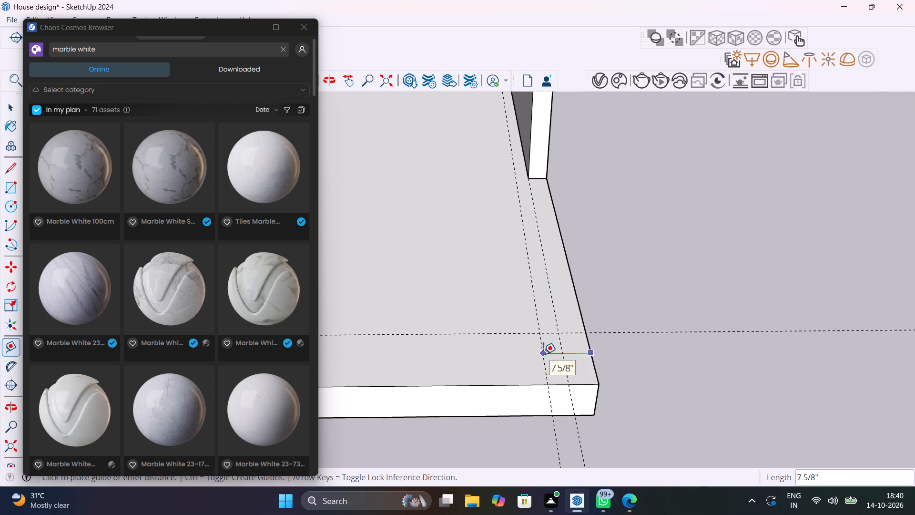
type("1'")
key("Return")
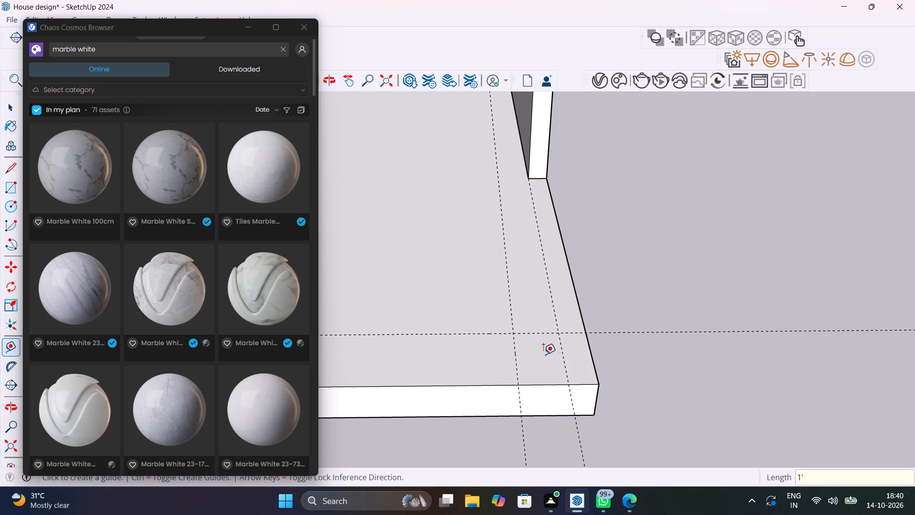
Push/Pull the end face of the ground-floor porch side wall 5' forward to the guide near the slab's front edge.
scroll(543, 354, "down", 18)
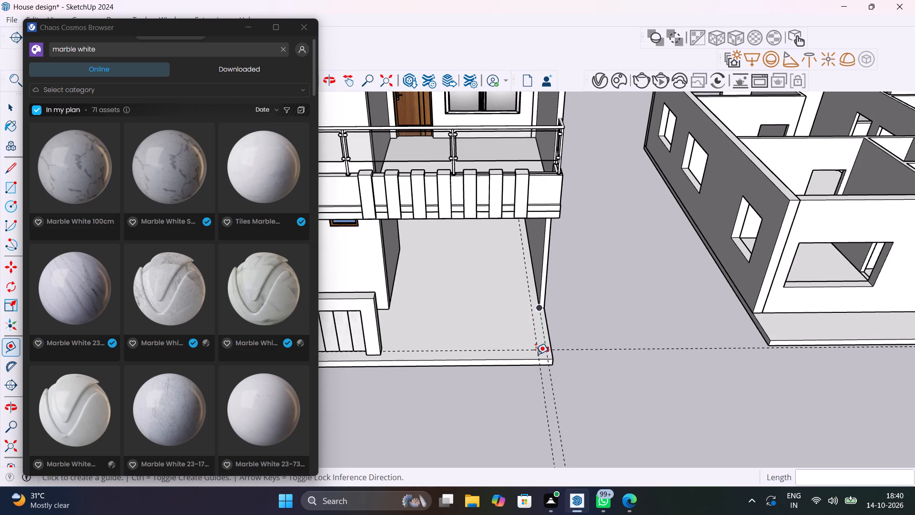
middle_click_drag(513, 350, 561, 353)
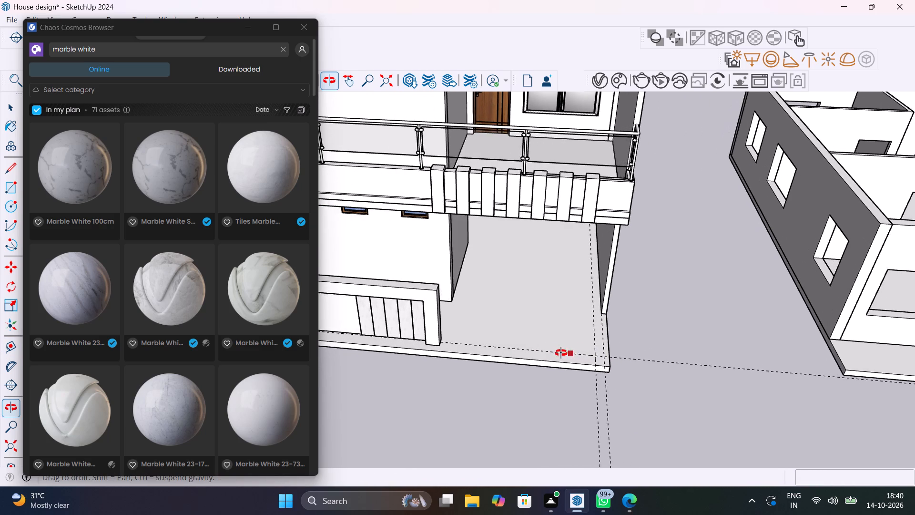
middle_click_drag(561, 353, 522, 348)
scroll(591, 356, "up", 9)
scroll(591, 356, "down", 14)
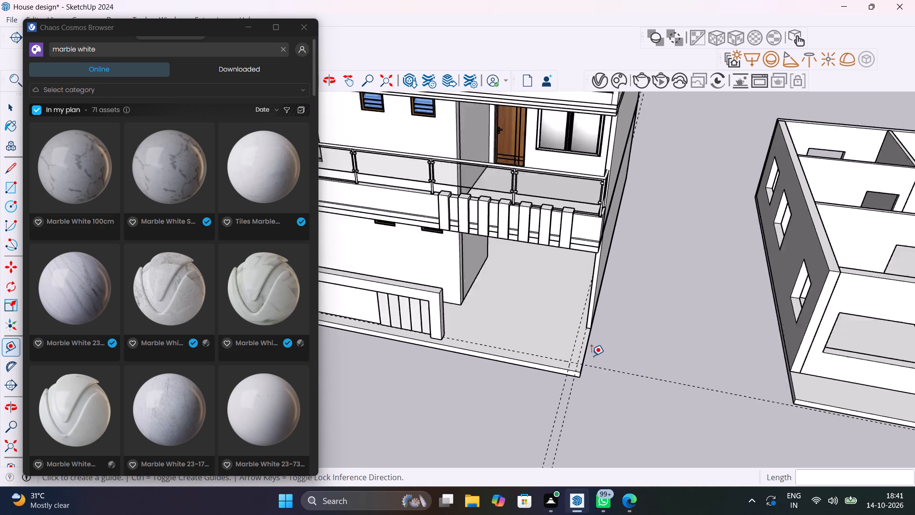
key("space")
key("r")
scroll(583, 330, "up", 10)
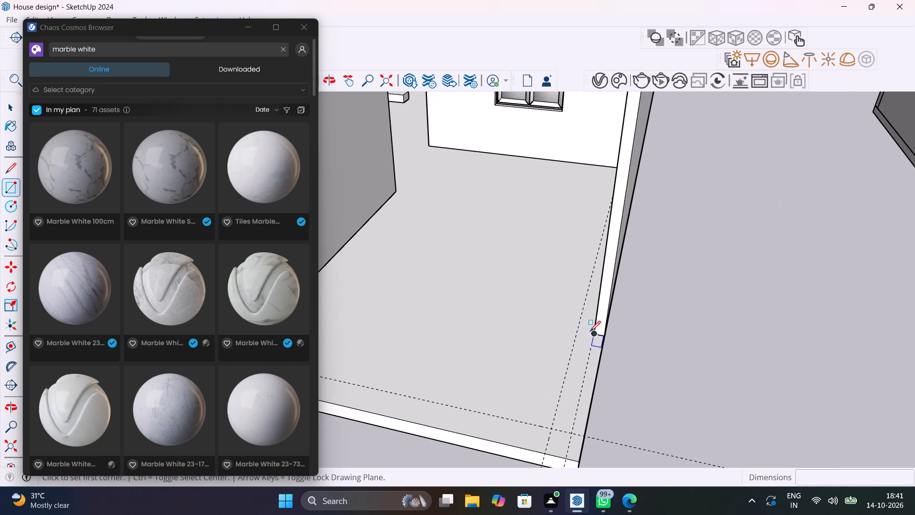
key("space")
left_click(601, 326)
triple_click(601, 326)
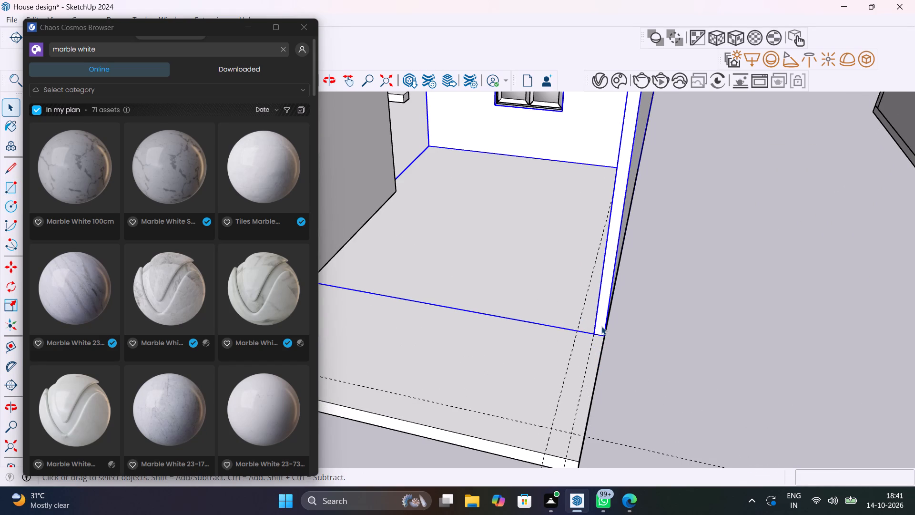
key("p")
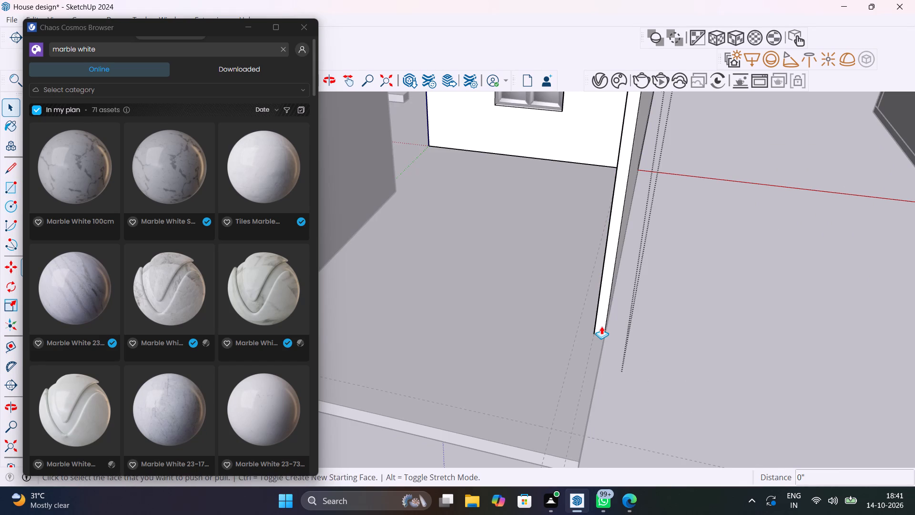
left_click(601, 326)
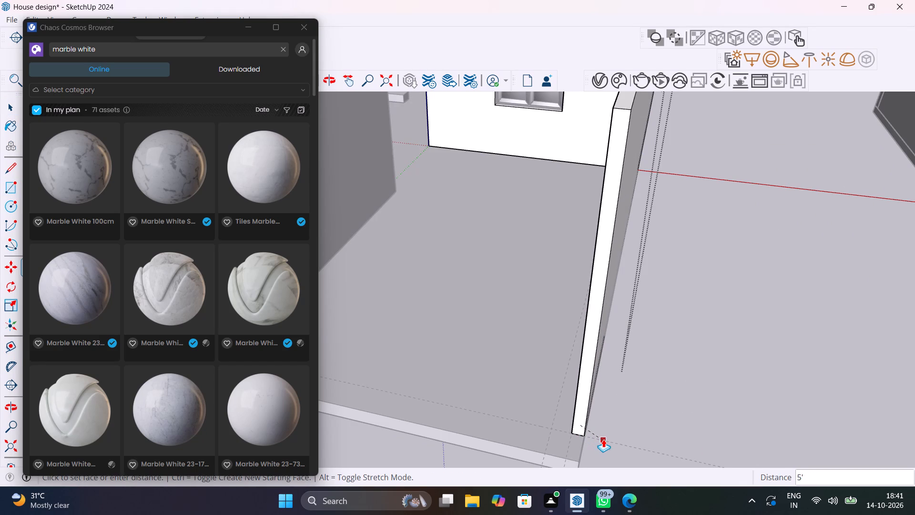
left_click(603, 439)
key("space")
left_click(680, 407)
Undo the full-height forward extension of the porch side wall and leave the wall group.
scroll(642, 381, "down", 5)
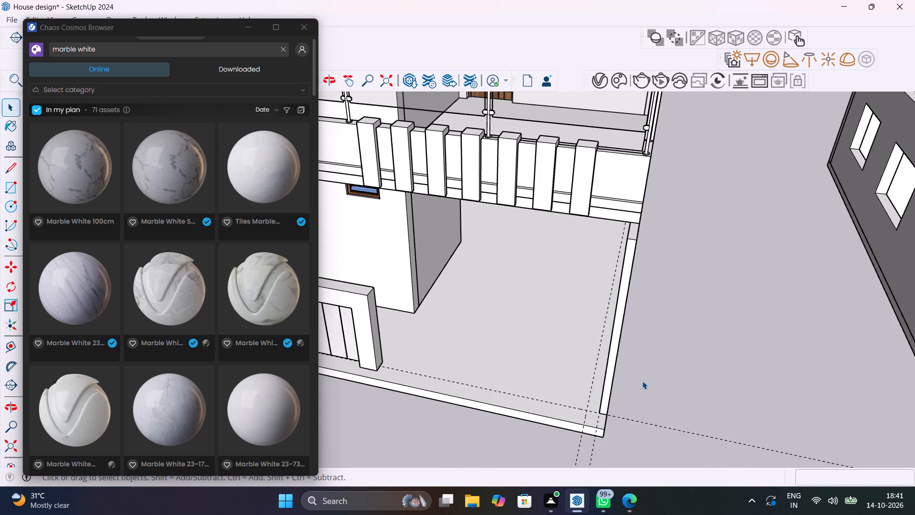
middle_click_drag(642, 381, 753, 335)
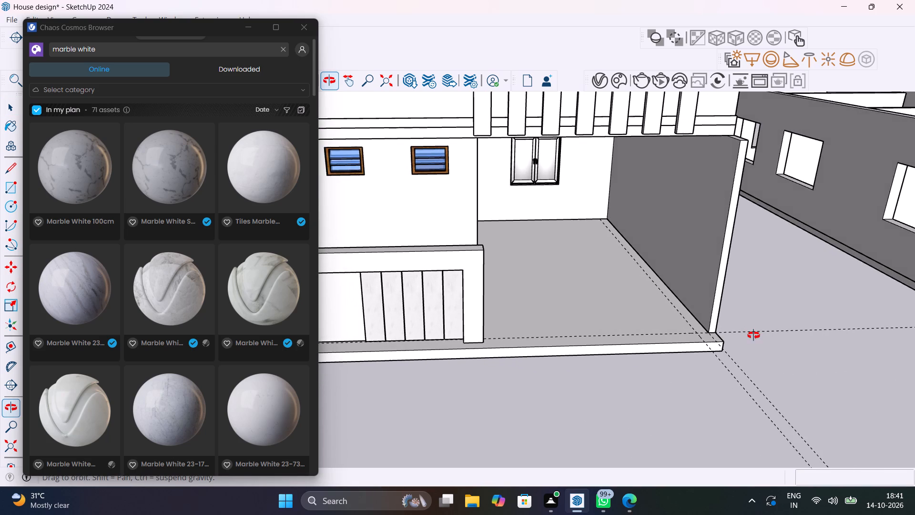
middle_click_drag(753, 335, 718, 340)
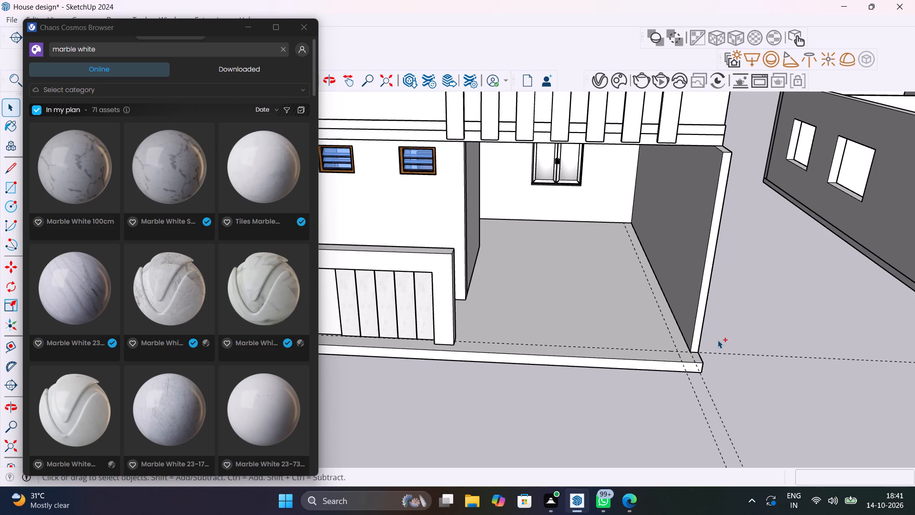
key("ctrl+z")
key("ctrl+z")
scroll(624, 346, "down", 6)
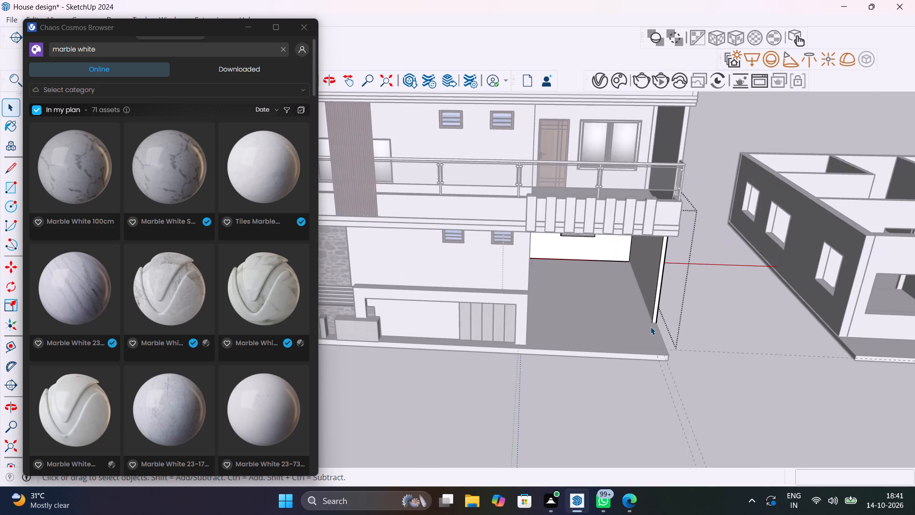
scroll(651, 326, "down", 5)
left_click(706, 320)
Draw a 4 1/2" by 5' rectangle on the porch slab along its outer side edge, from the front guide to the side wall's end.
scroll(660, 315, "up", 4)
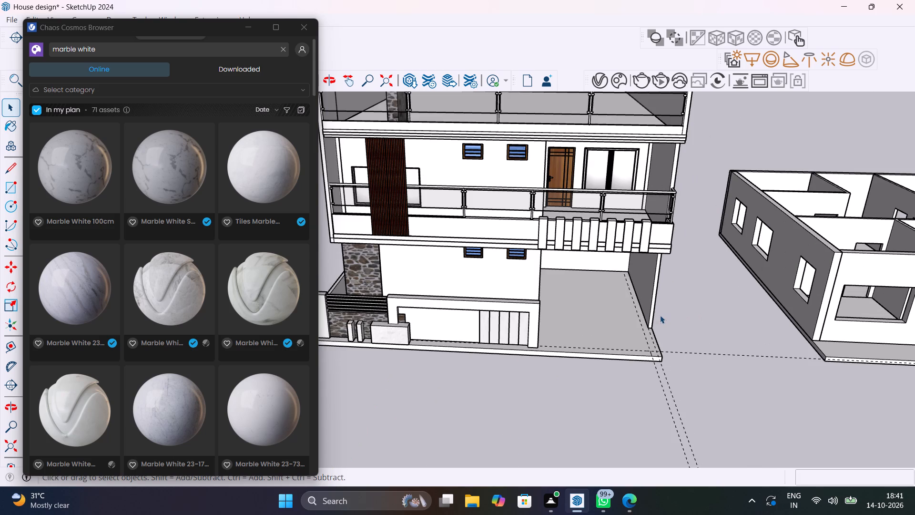
middle_click_drag(660, 315, 627, 248, "shift")
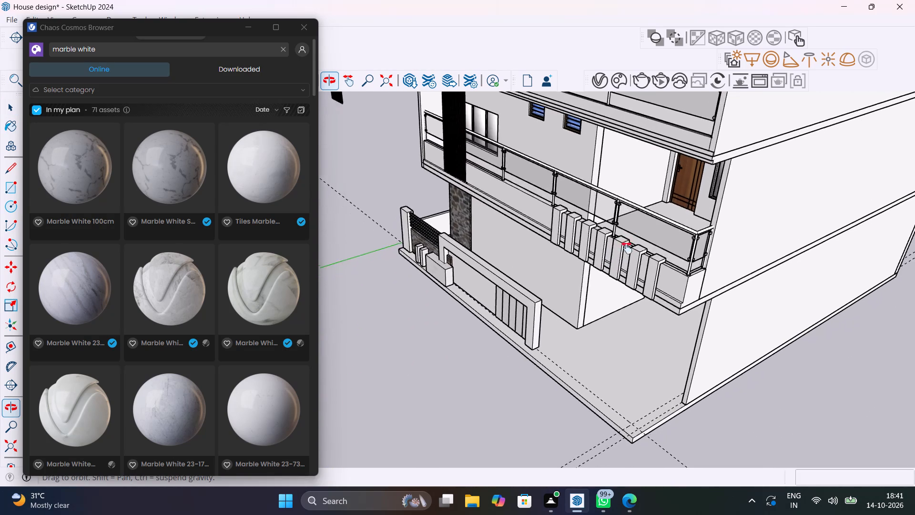
middle_click_drag(627, 248, 542, 197, "shift")
scroll(542, 197, "up", 1, "shift")
scroll(546, 473, "up", 18)
key("r")
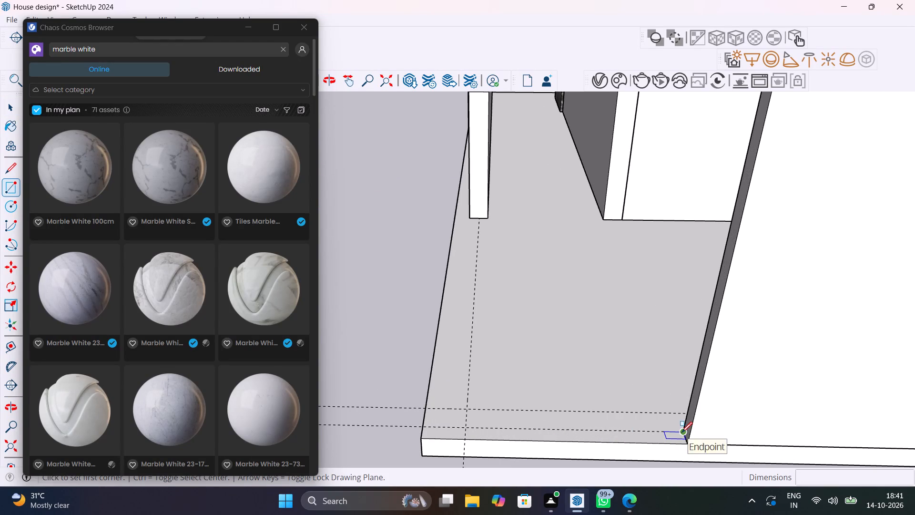
scroll(681, 433, "up", 8)
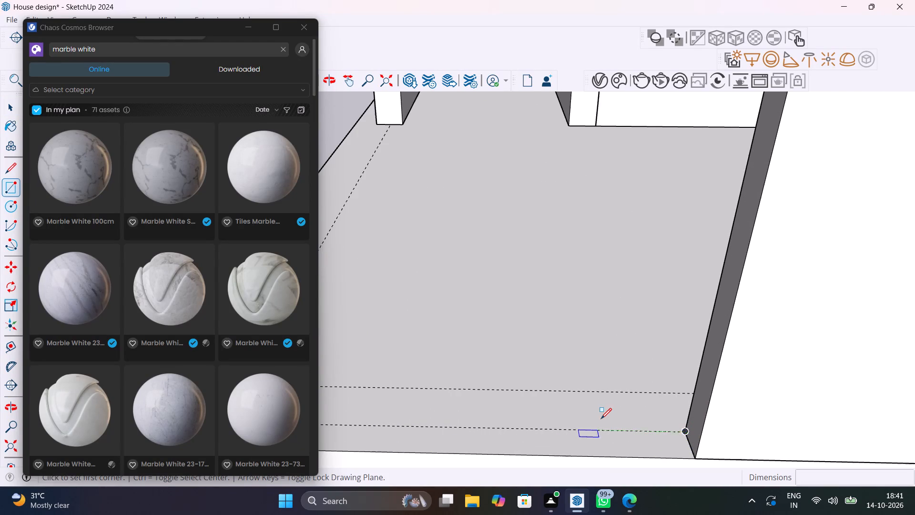
scroll(601, 419, "down", 10)
left_click(447, 419)
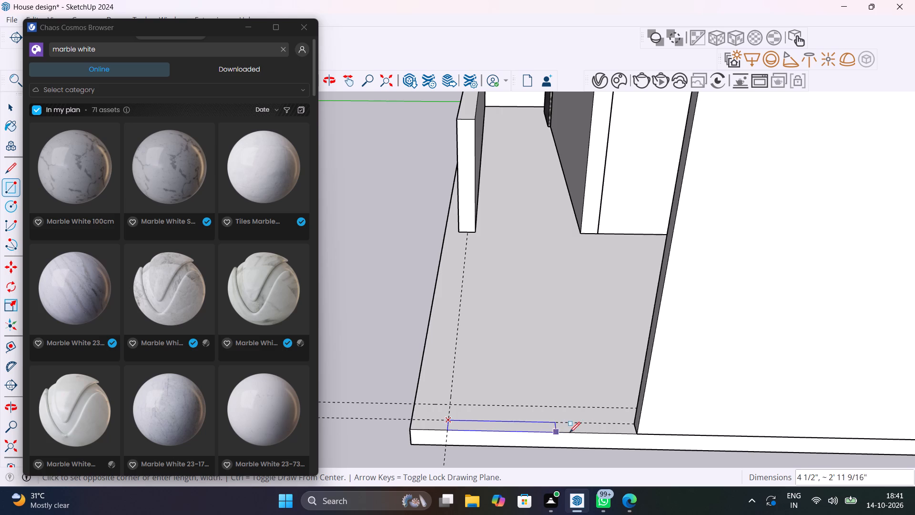
scroll(582, 432, "up", 12)
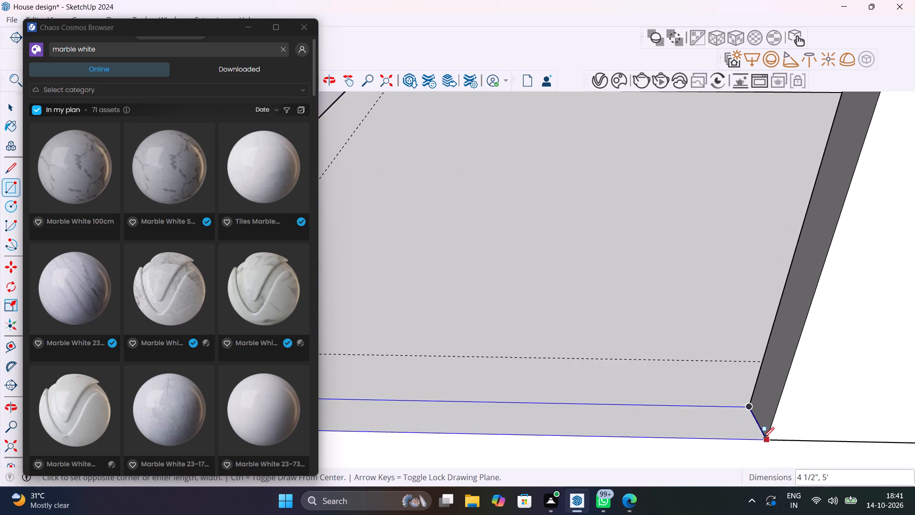
left_click(764, 438)
scroll(715, 430, "down", 13)
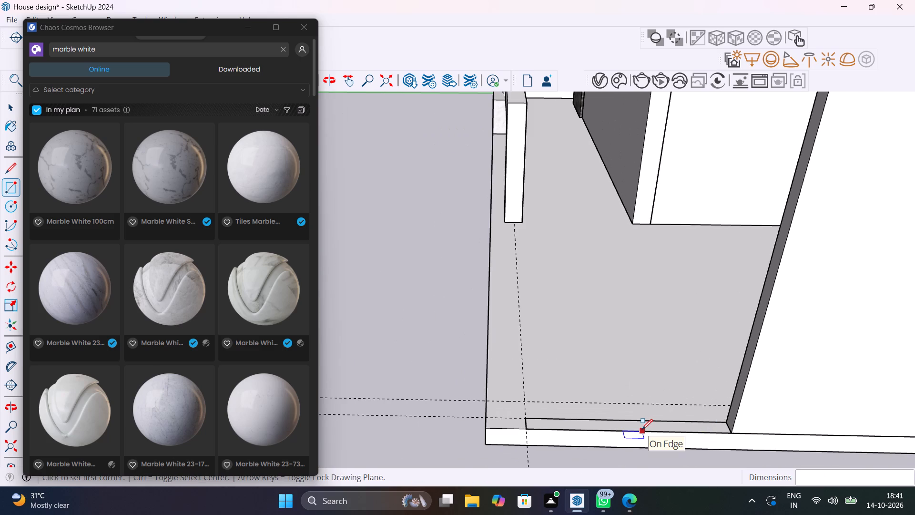
Push/Pull the narrow side rectangle up 3' as a low porch wall, matching the low wall on the opposite side.
key("p")
left_click(642, 422)
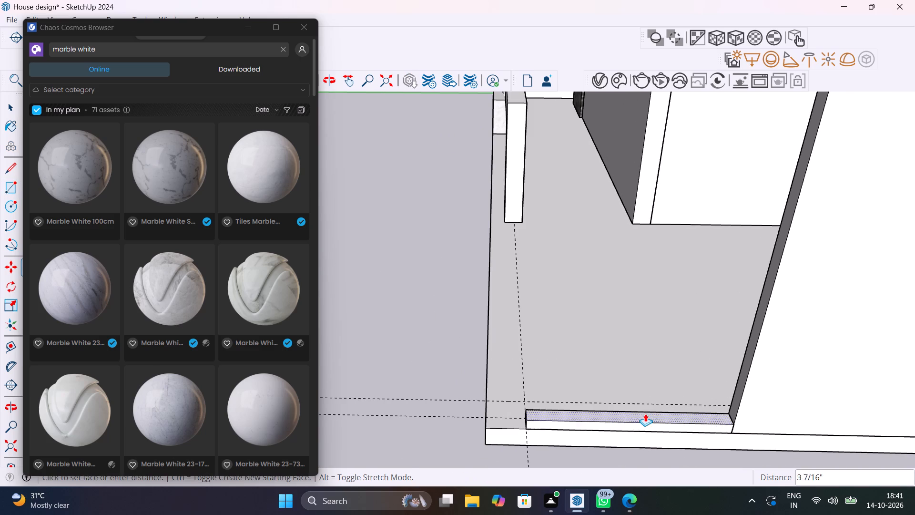
scroll(645, 413, "down", 7)
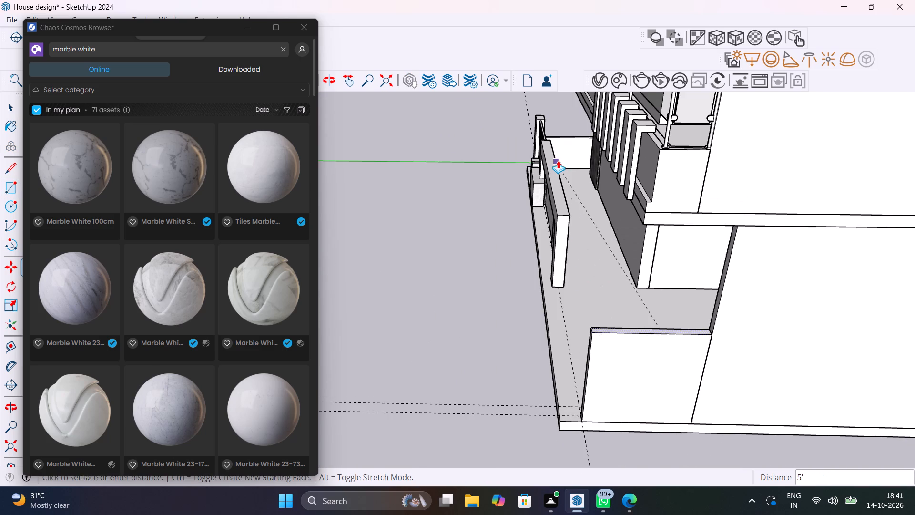
scroll(570, 136, "up", 9)
left_click(570, 137)
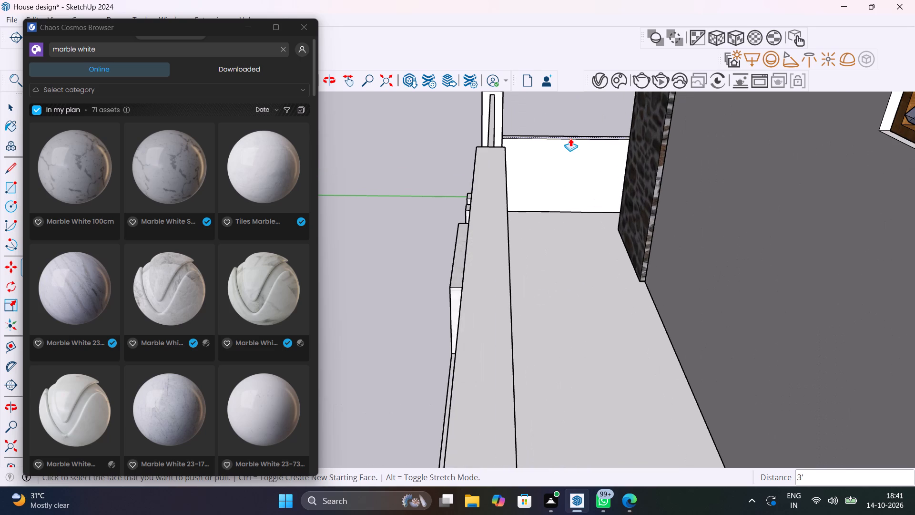
scroll(570, 137, "down", 12)
key("space")
Draw a 1' by 1' square at the porch slab's outer front corner, from the guide intersection to the slab corner.
scroll(496, 317, "up", 9)
middle_click_drag(496, 317, 613, 341)
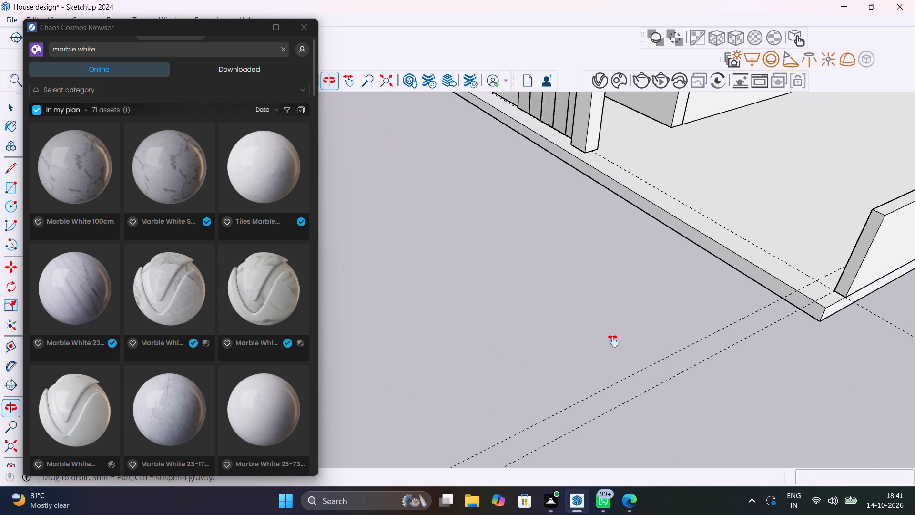
middle_click_drag(613, 341, 626, 281)
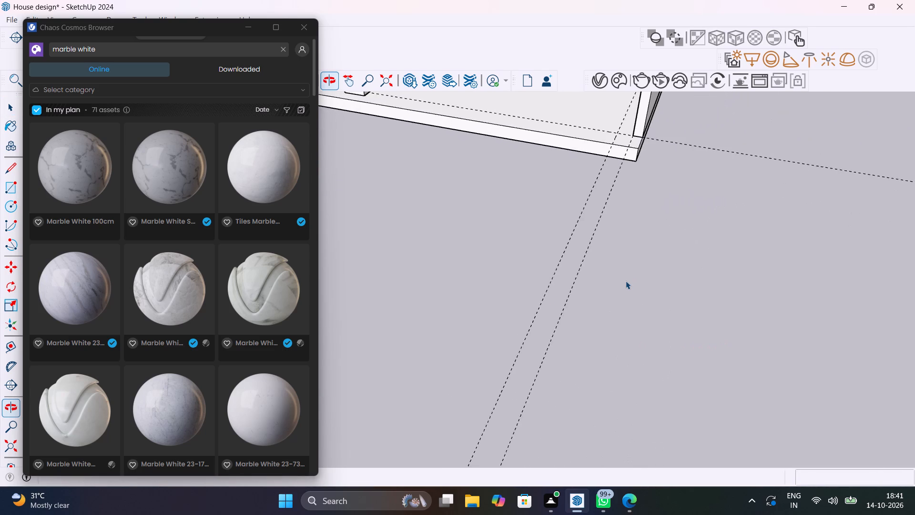
scroll(626, 280, "down", 1, "shift")
middle_click_drag(626, 280, 705, 316, "shift")
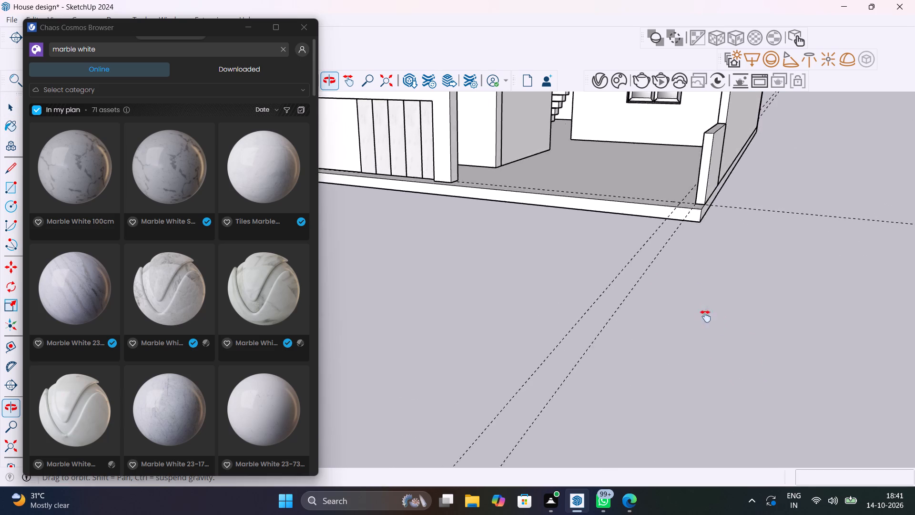
middle_click_drag(705, 316, 775, 366, "shift")
scroll(720, 321, "down", 3)
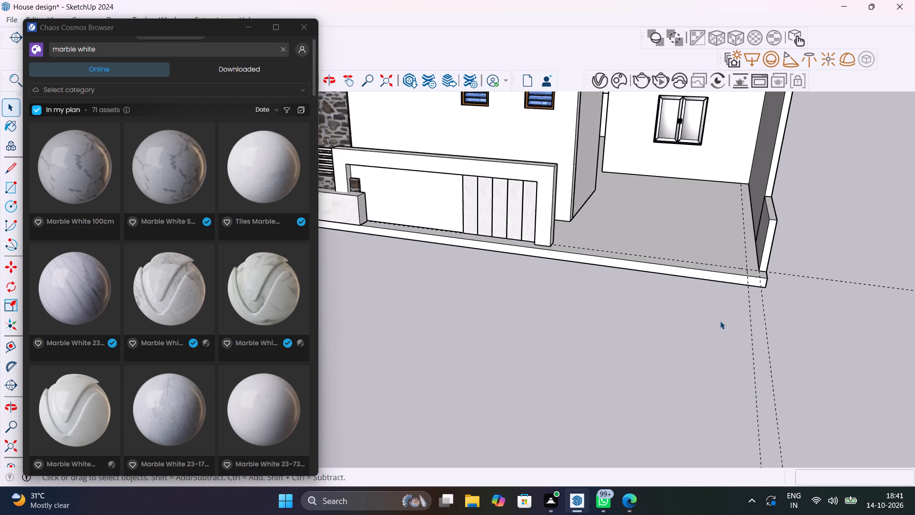
scroll(720, 321, "down", 4)
middle_click_drag(722, 321, 749, 388, "shift")
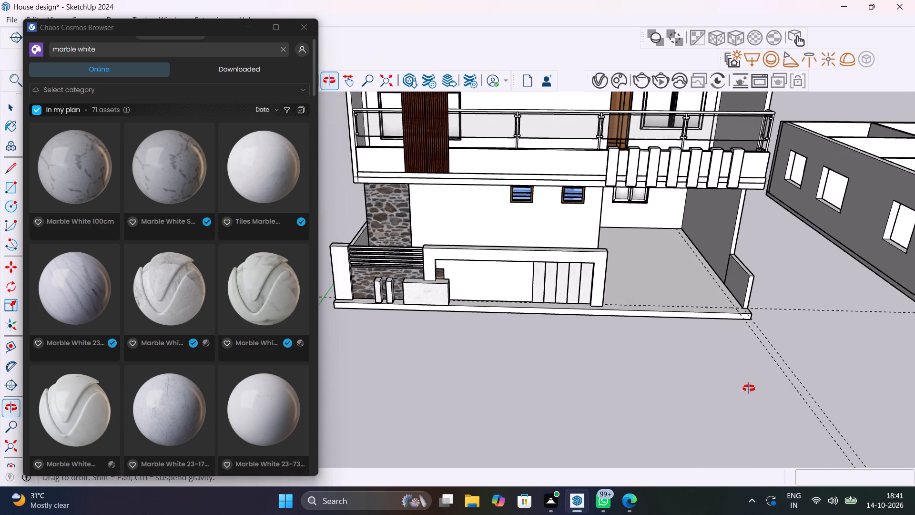
middle_click_drag(749, 388, 660, 375, "shift")
scroll(690, 358, "up", 5)
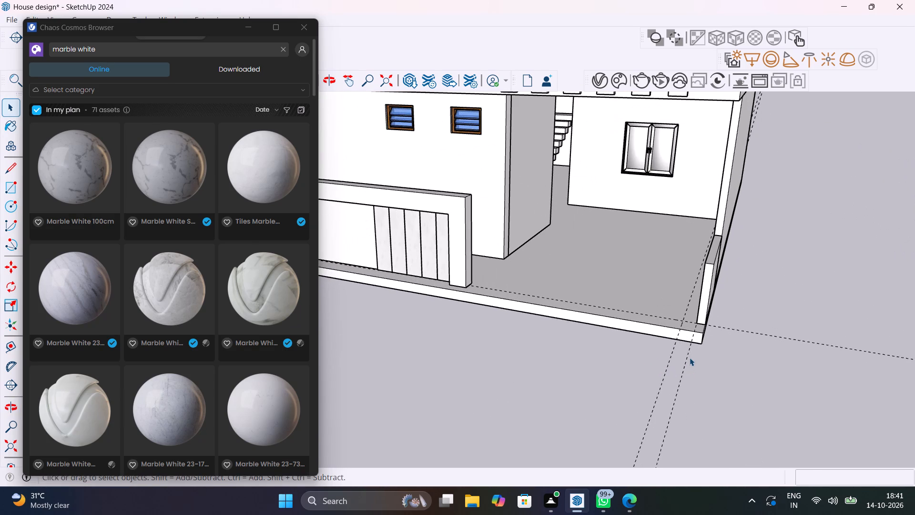
scroll(692, 311, "up", 9)
key("r")
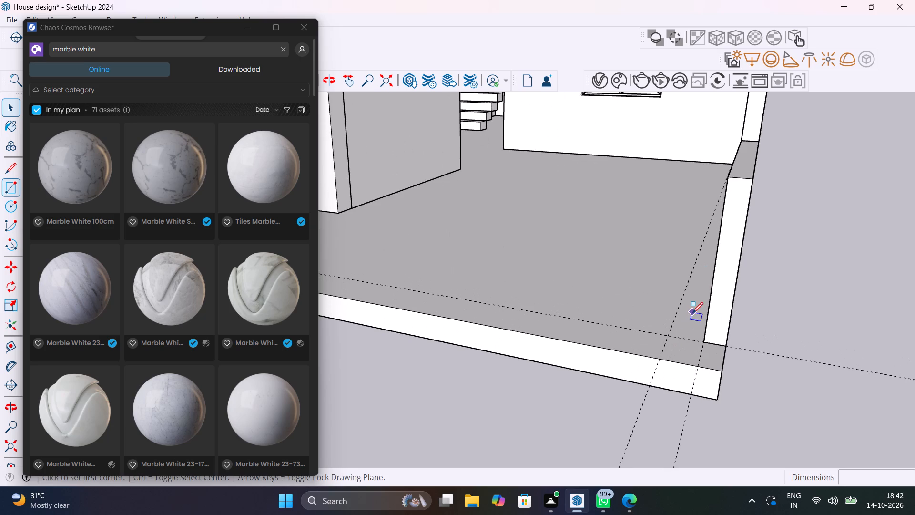
left_click(669, 335)
left_click(720, 370)
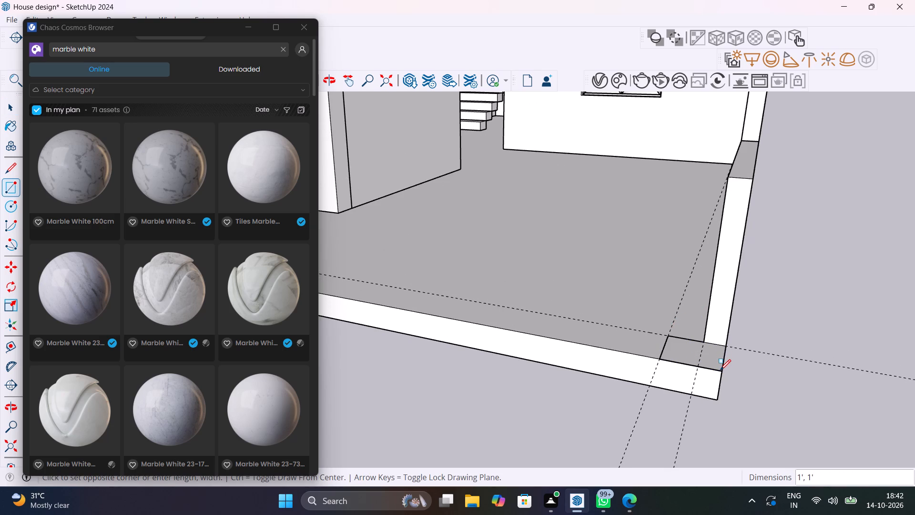
Push/Pull the corner square up 5' as a pillar, matching the top of the front boundary frame.
key("p")
left_click(700, 346)
scroll(698, 342, "down", 8)
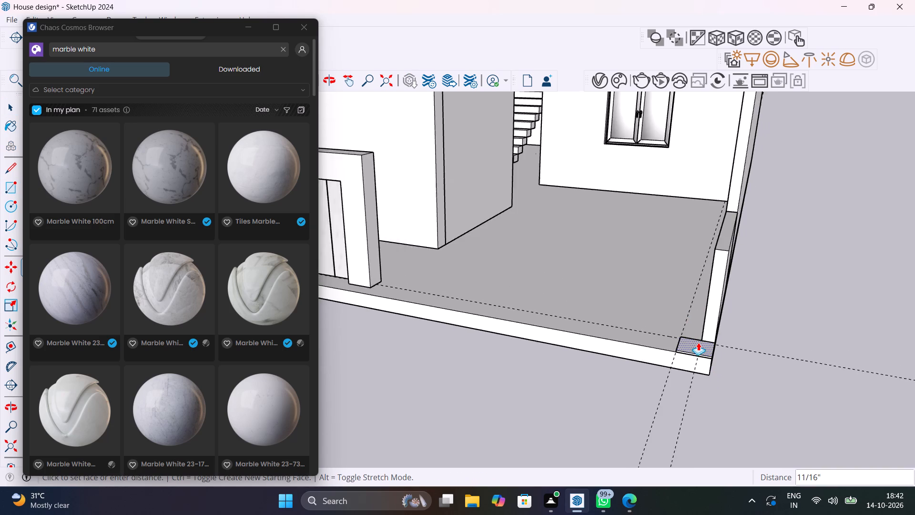
scroll(698, 342, "down", 11)
left_click(576, 273)
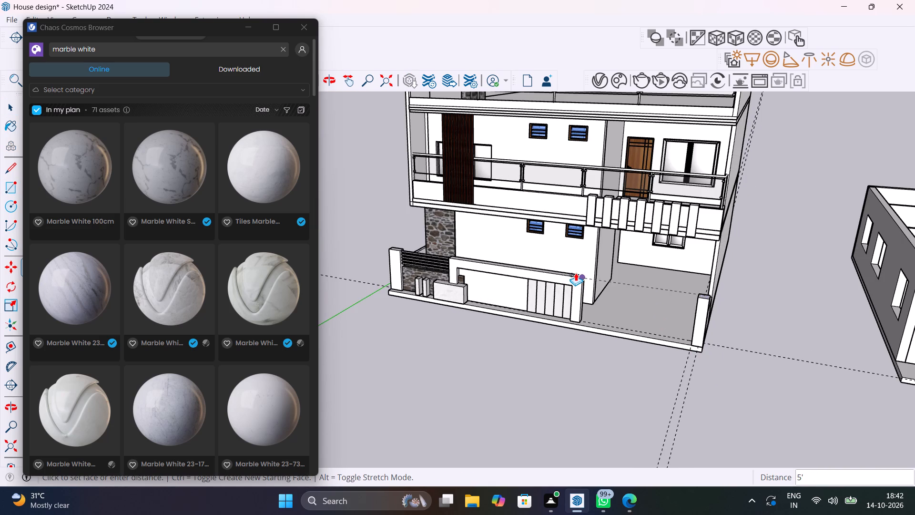
key("space")
left_click(781, 382)
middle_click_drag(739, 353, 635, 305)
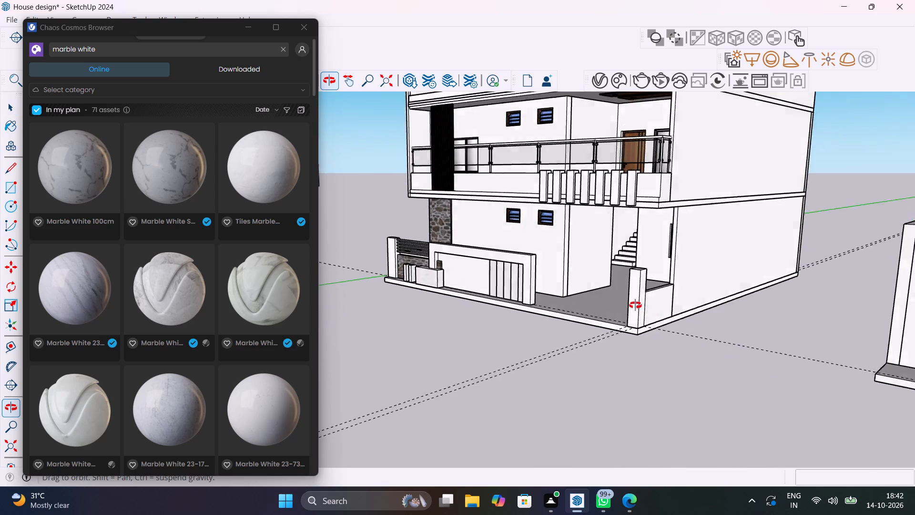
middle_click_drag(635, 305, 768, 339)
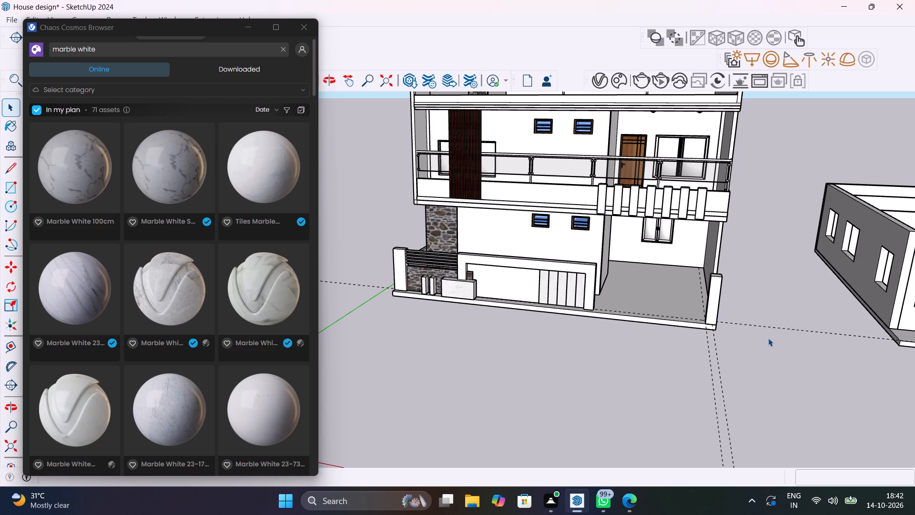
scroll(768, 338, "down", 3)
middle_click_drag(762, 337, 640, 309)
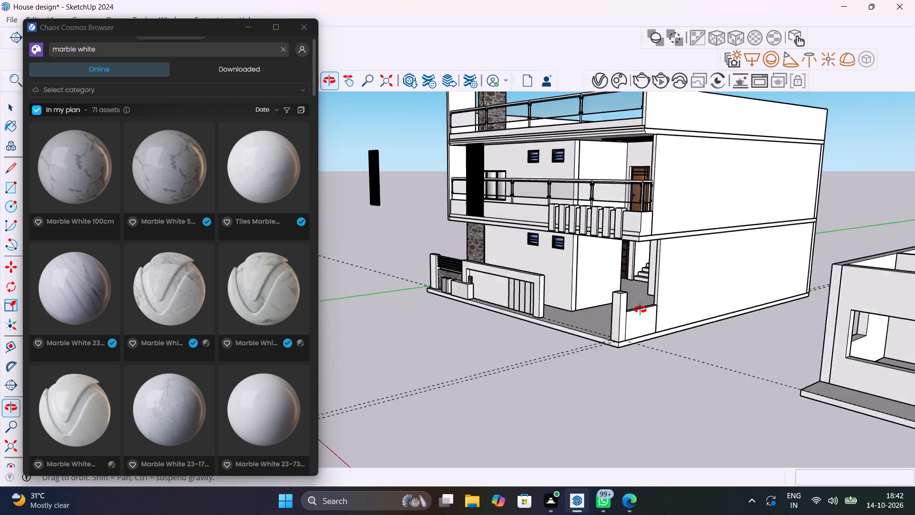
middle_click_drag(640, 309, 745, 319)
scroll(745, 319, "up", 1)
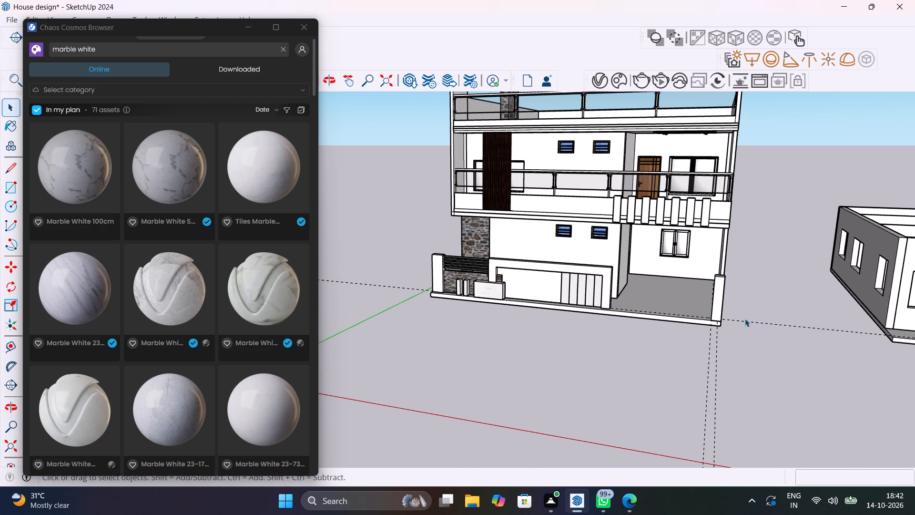
Examine the house's front elevation and the open porch side between the boundary frame and the new corner pillar.
scroll(710, 295, "up", 9)
scroll(674, 344, "down", 4)
middle_click_drag(674, 344, 747, 349)
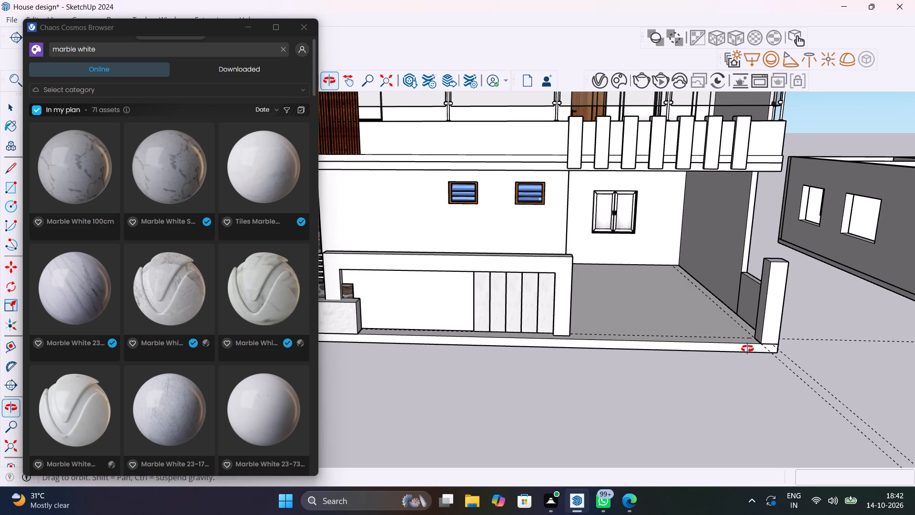
middle_click_drag(747, 349, 685, 333)
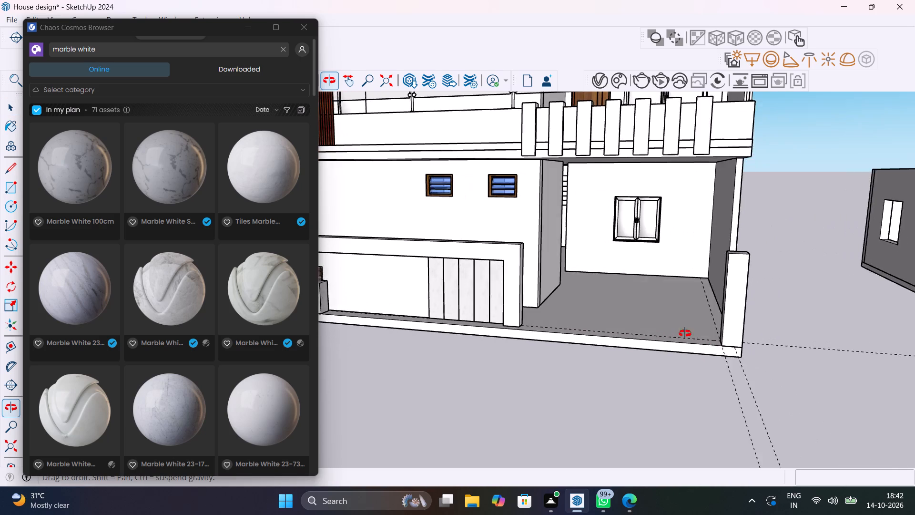
middle_click_drag(685, 333, 684, 333)
scroll(684, 333, "up", 1)
scroll(684, 333, "down", 7)
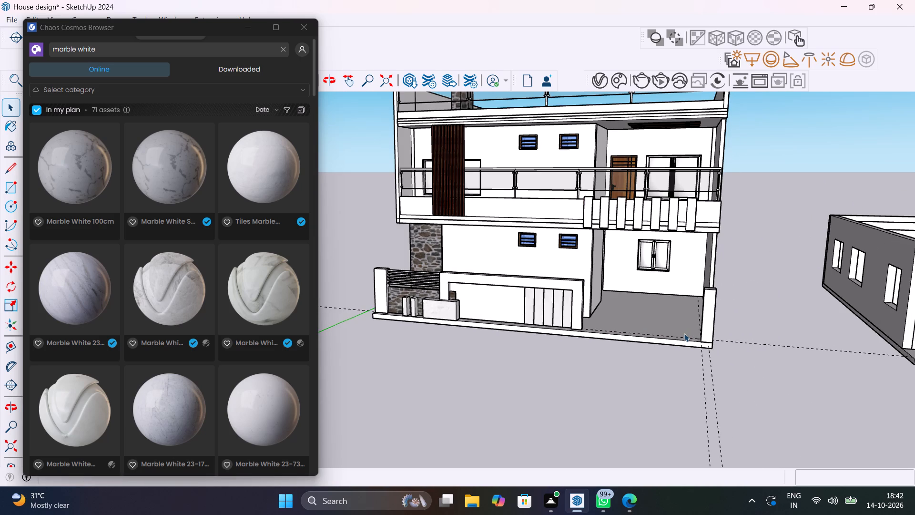
middle_click_drag(684, 333, 692, 398, "shift")
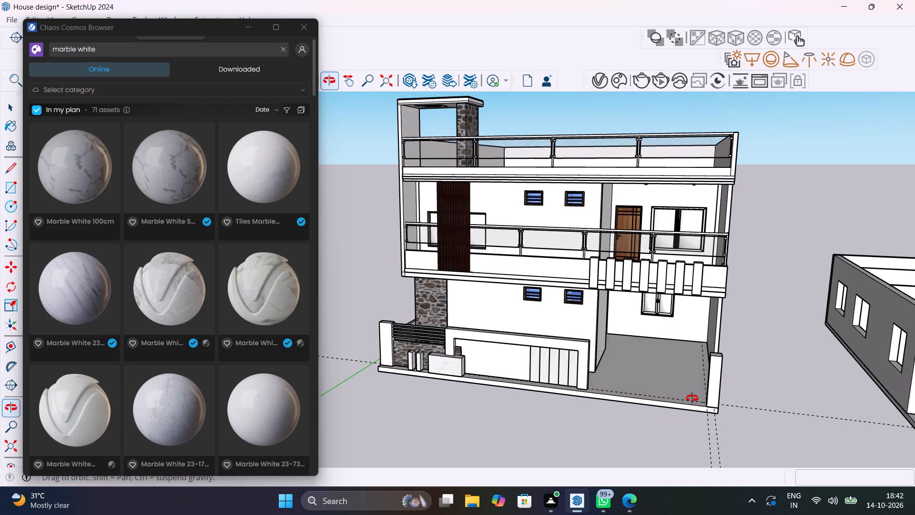
middle_click_drag(692, 398, 699, 403, "shift")
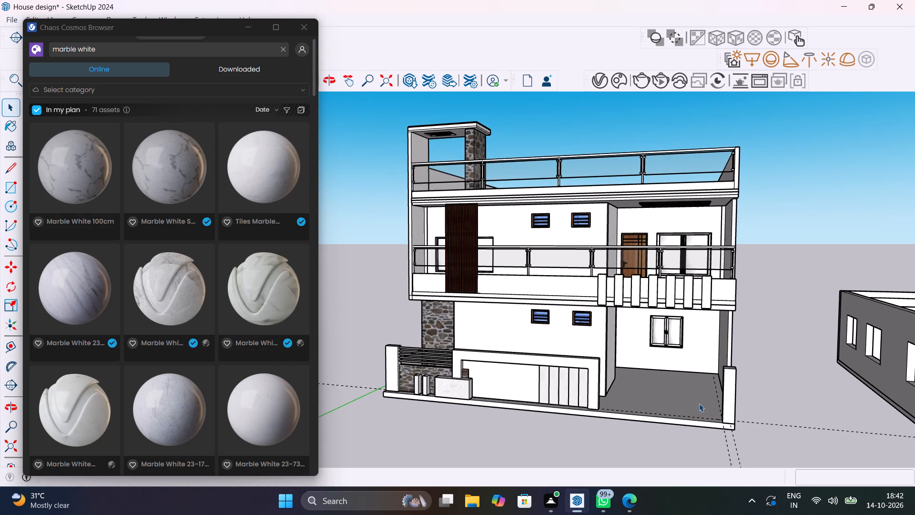
scroll(597, 414, "up", 4)
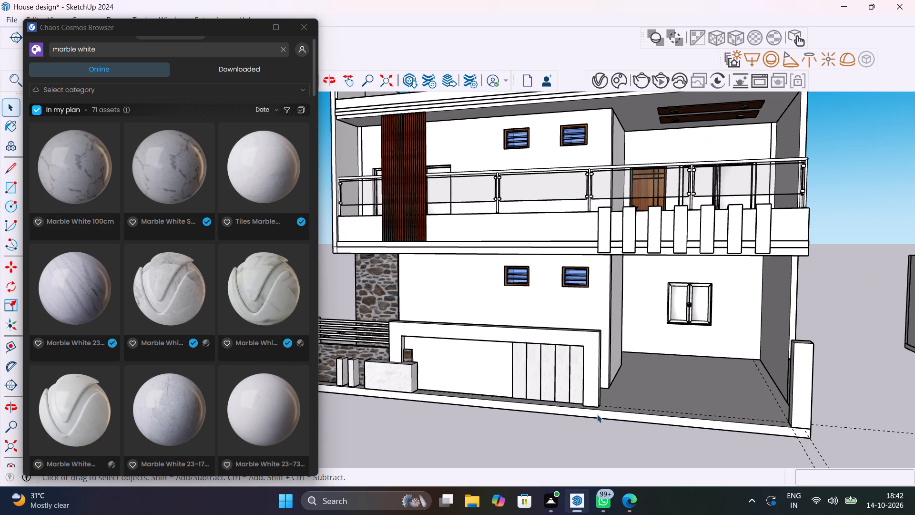
Search the online Chaos Cosmos library for "gate", replacing the marble white search.
left_click(282, 50)
type("GATE")
key("Return")
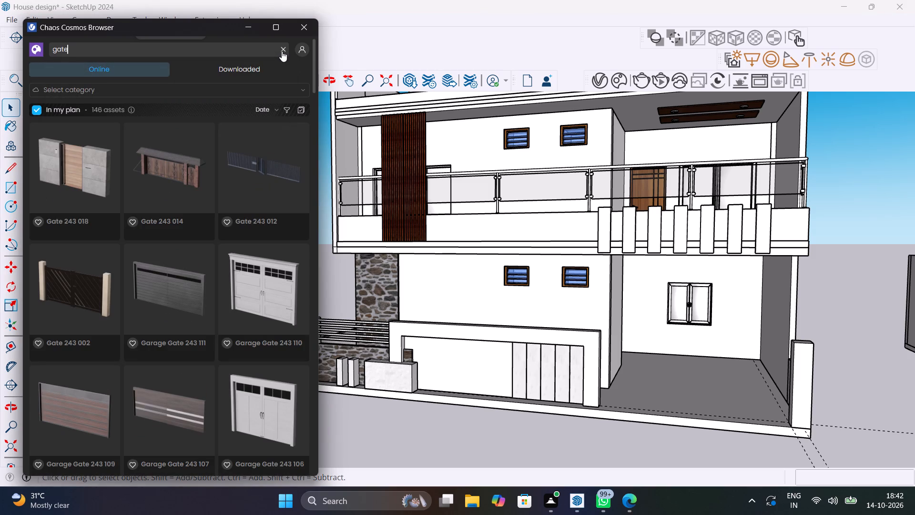
Browse down through the gate search results, looking for a model that suits the porch's front opening.
scroll(262, 212, "down", 2)
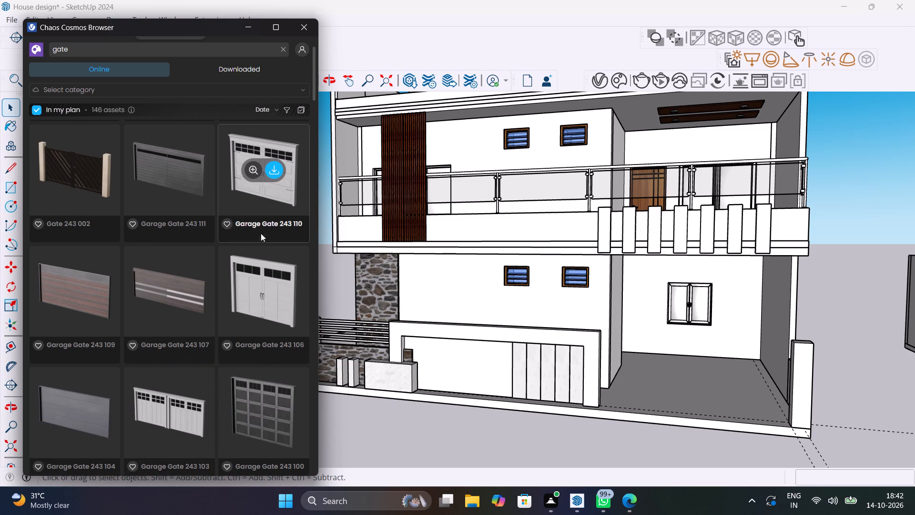
scroll(257, 261, "down", 6)
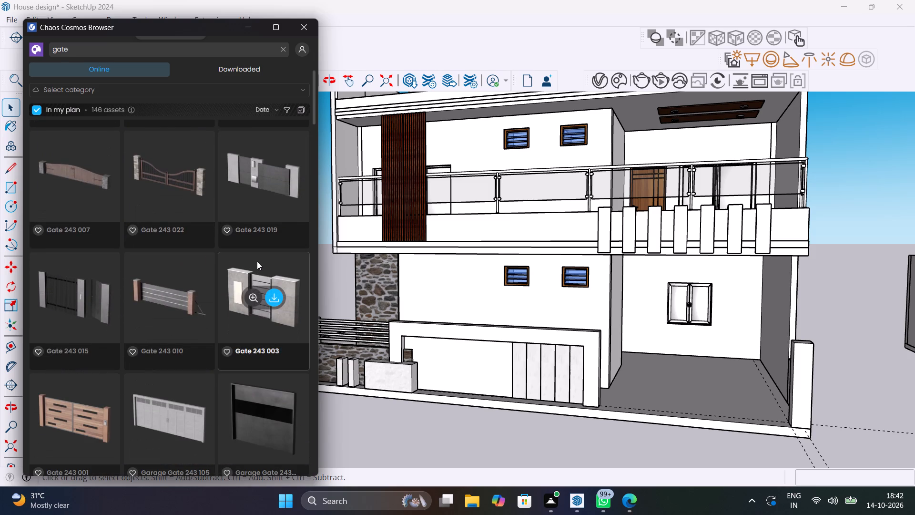
scroll(257, 261, "down", 2)
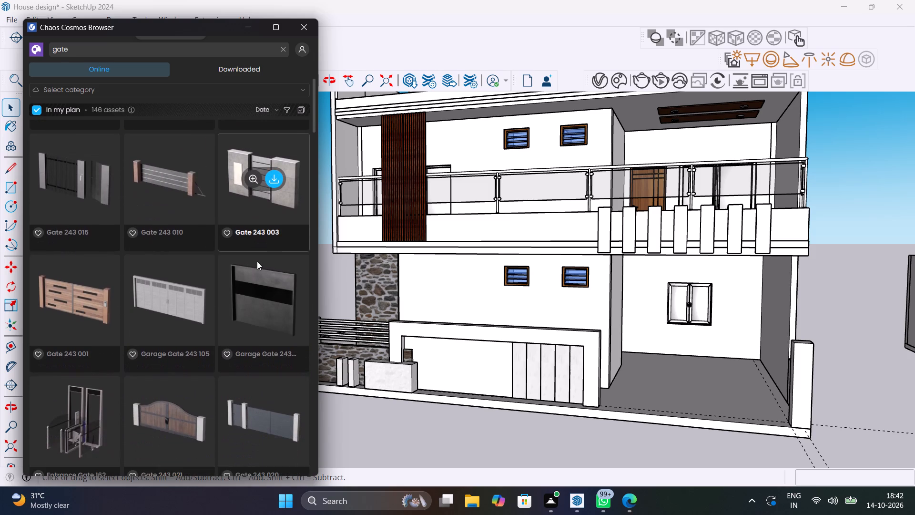
scroll(257, 261, "down", 5)
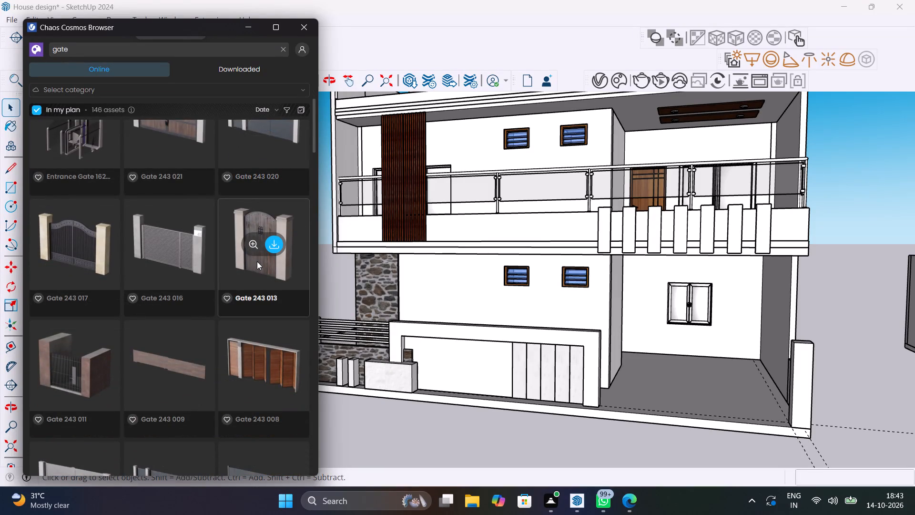
scroll(257, 261, "down", 5)
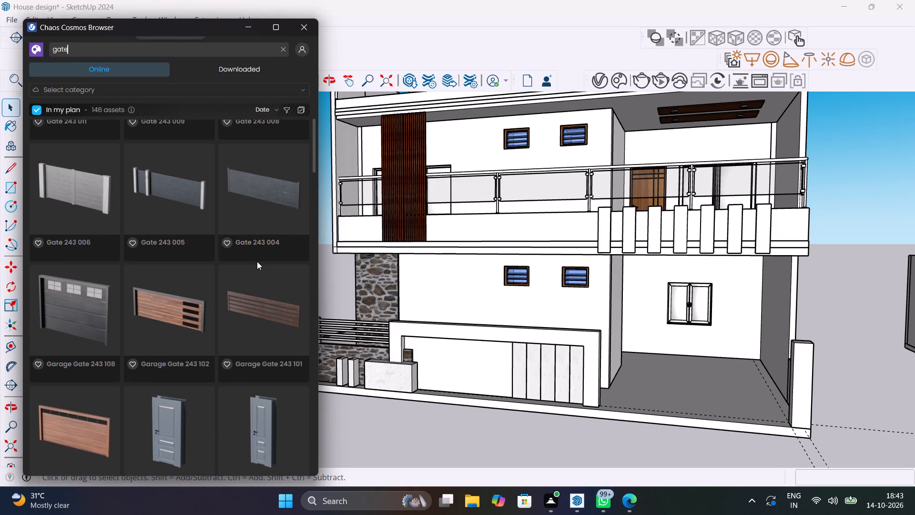
scroll(257, 261, "down", 8)
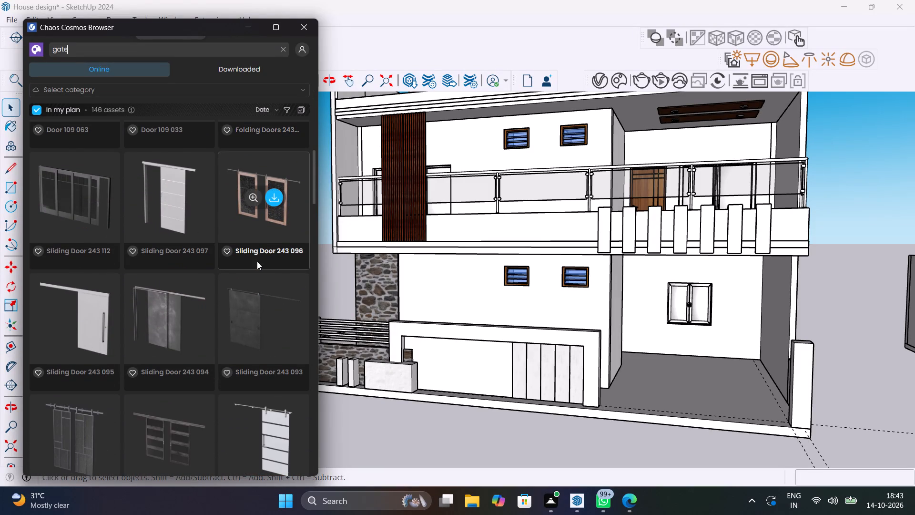
scroll(257, 261, "down", 4)
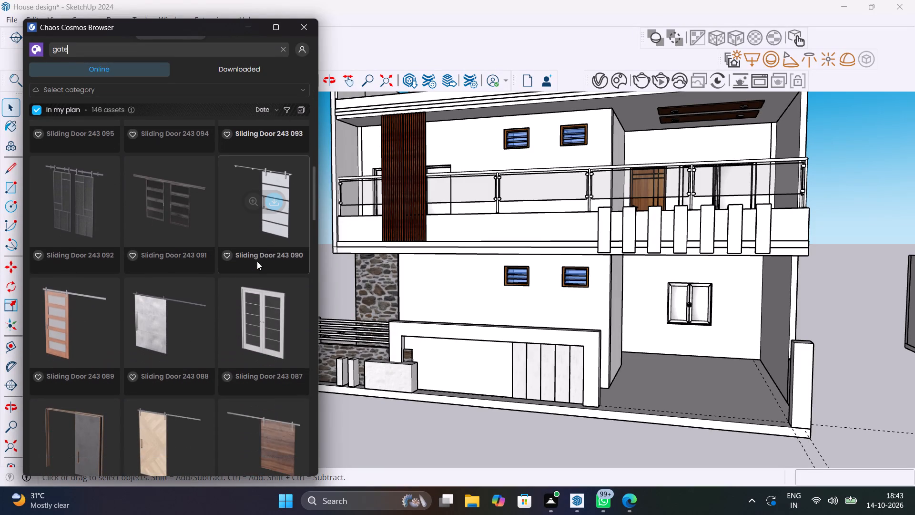
scroll(257, 261, "down", 3)
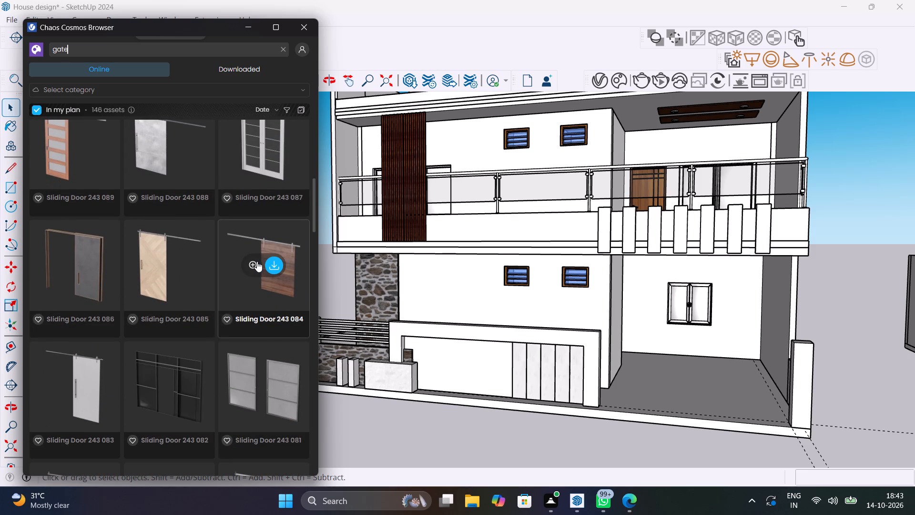
scroll(257, 261, "down", 3)
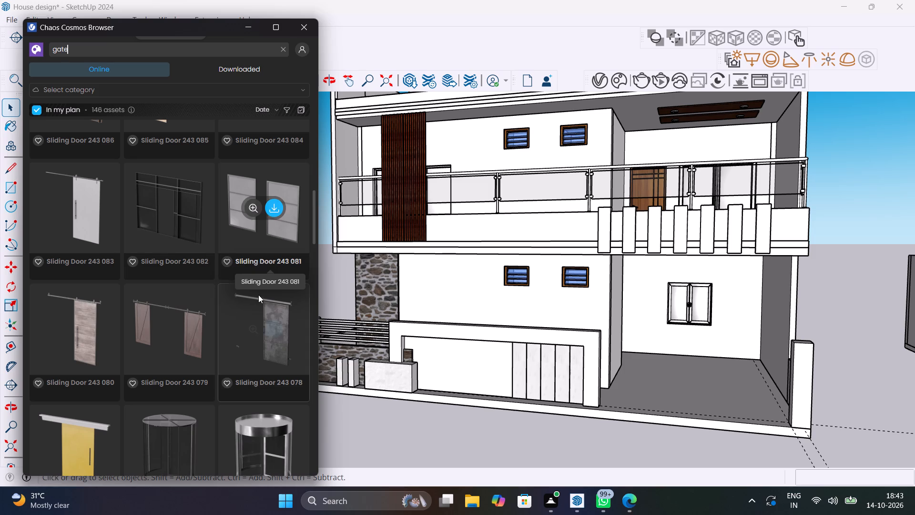
scroll(241, 311, "down", 8)
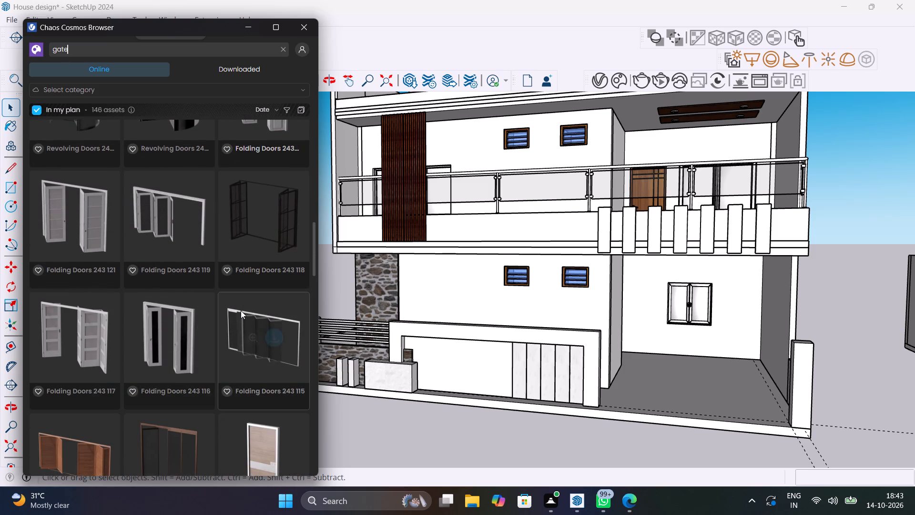
scroll(241, 310, "down", 12)
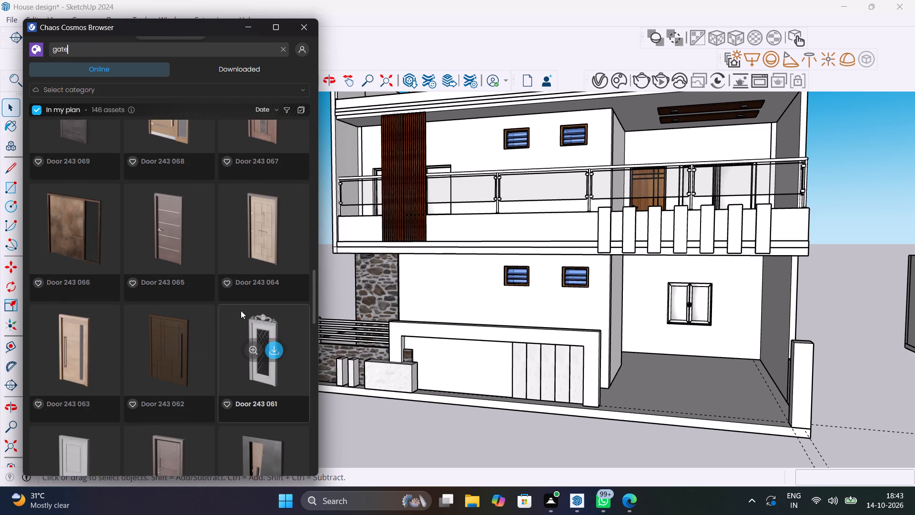
scroll(241, 310, "down", 7)
Go back up through the results to the first gate models, comparing the driveway and garage gate designs.
scroll(241, 311, "up", 20)
scroll(241, 311, "up", 4)
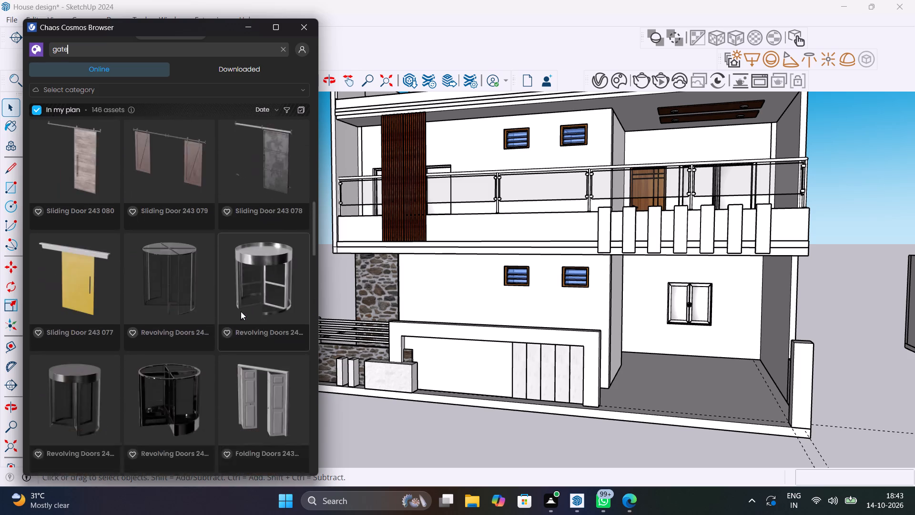
scroll(241, 311, "up", 20)
scroll(241, 311, "up", 10)
scroll(241, 312, "down", 5)
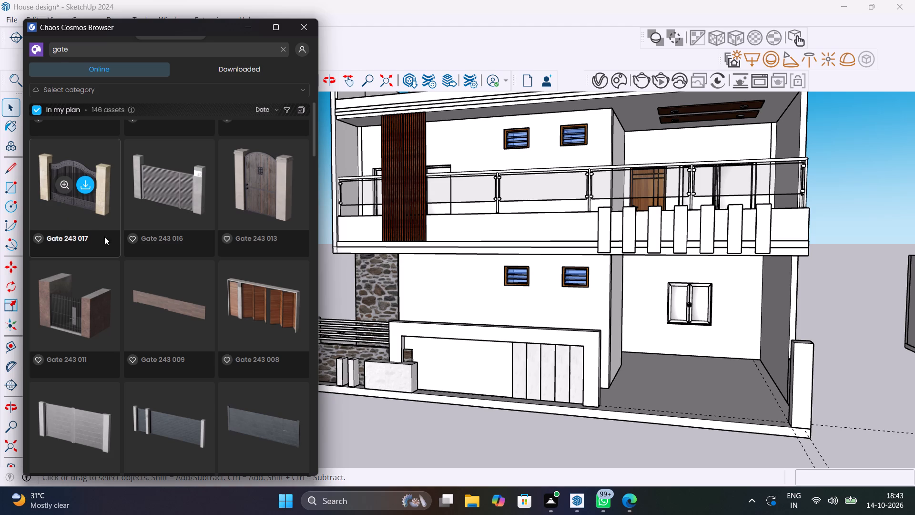
scroll(111, 233, "up", 4)
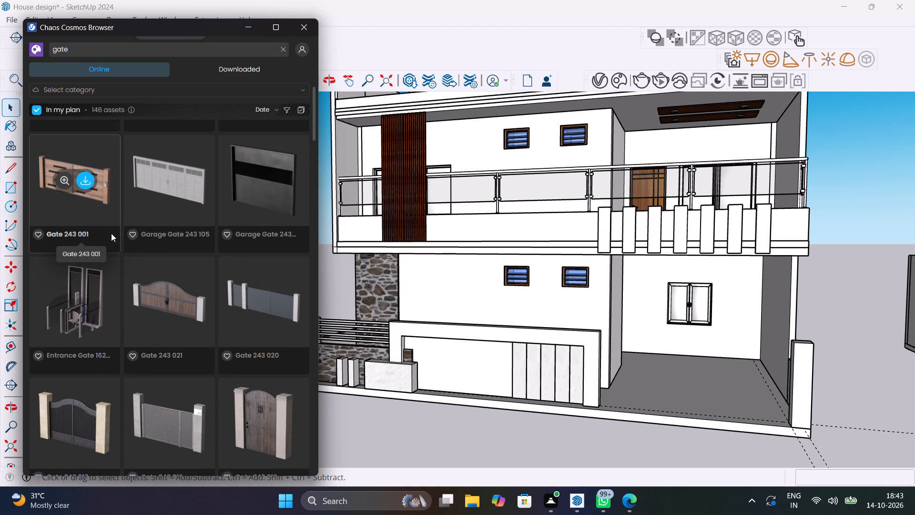
middle_click_drag(155, 286, 223, 290)
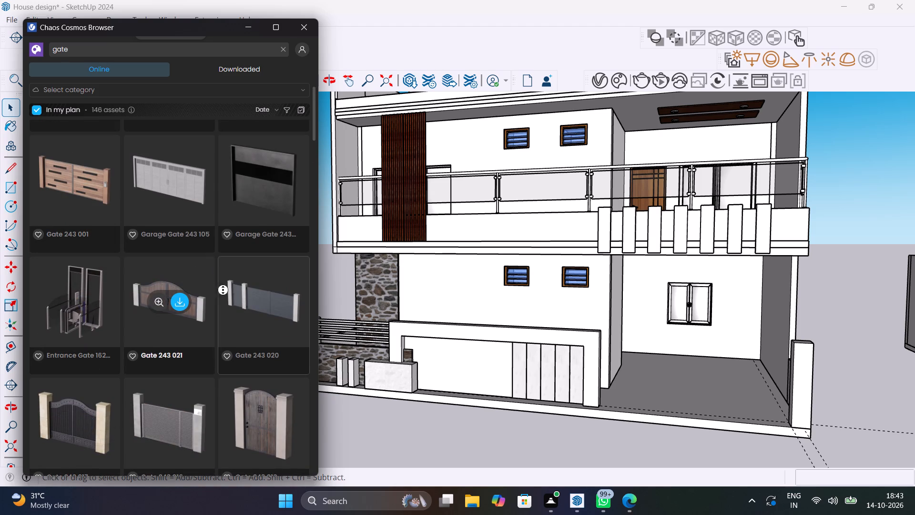
middle_click_drag(223, 290, 234, 338)
scroll(234, 338, "up", 8)
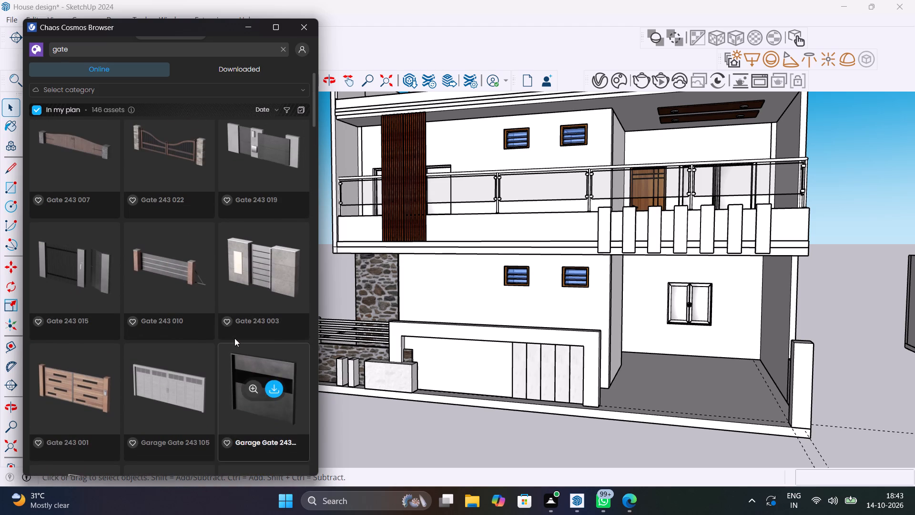
scroll(234, 338, "up", 3)
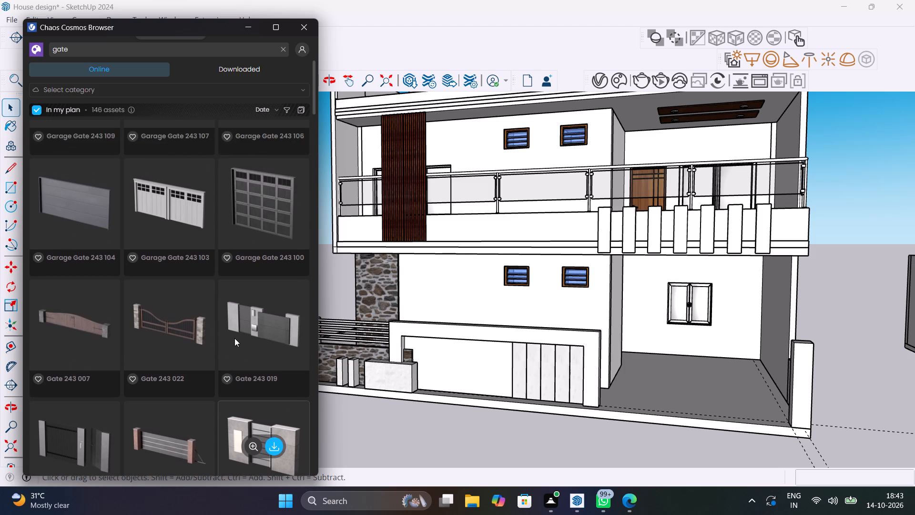
scroll(234, 338, "up", 4)
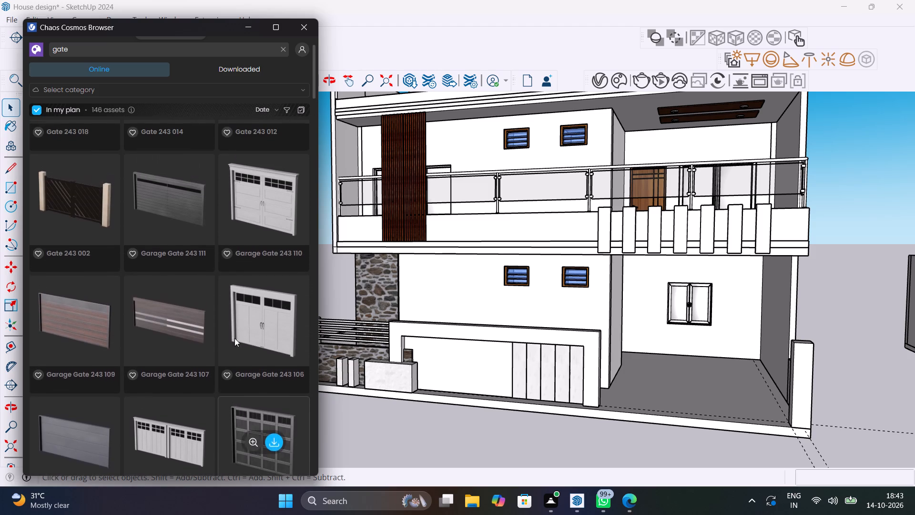
scroll(234, 338, "up", 2)
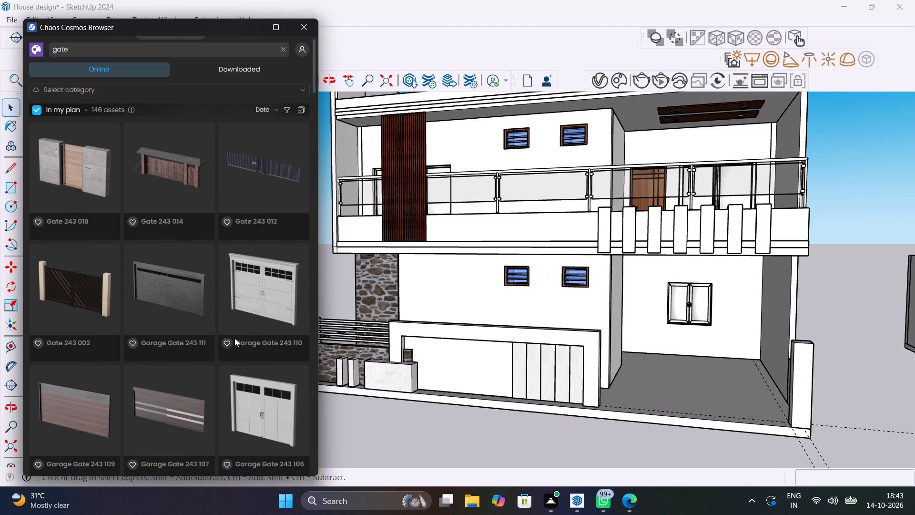
scroll(234, 338, "up", 4)
Browse down the gate results past the driveway and garage gates to the first door models, looking for a gate suiting the porch opening.
scroll(241, 272, "down", 4)
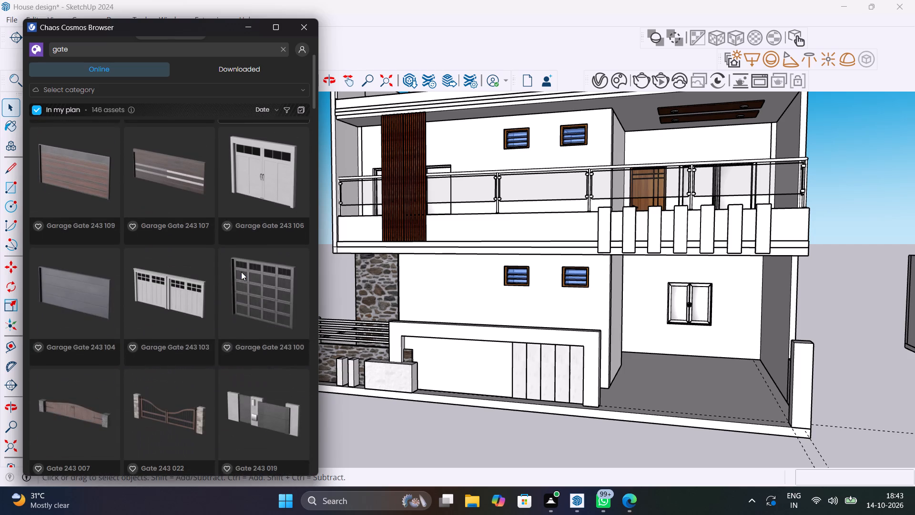
scroll(241, 272, "down", 3)
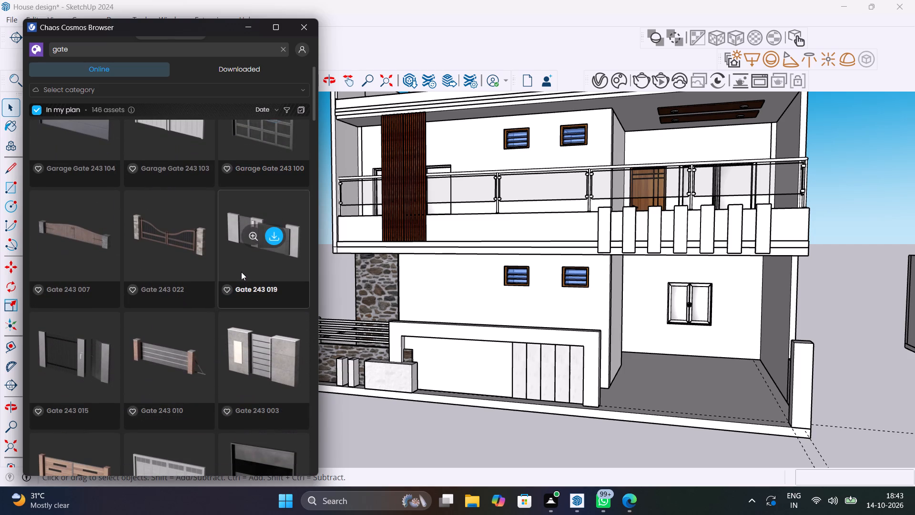
scroll(241, 272, "down", 2)
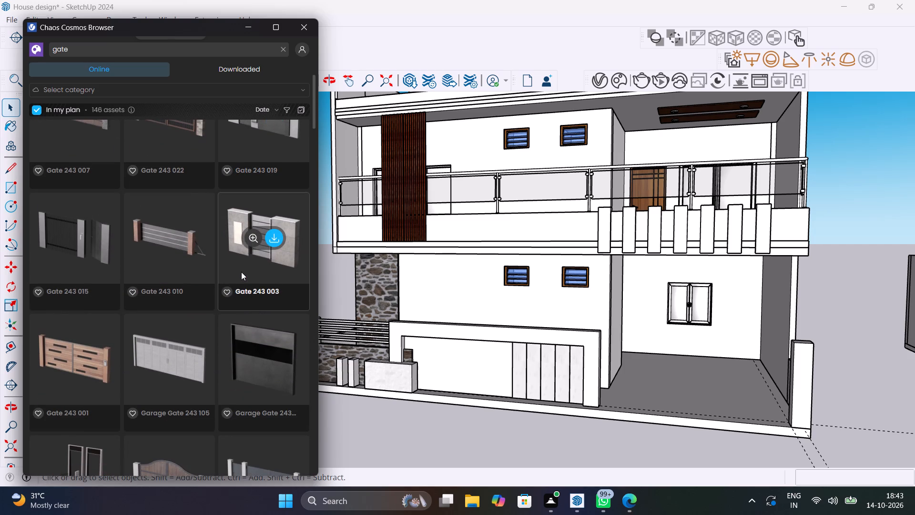
scroll(241, 272, "down", 6)
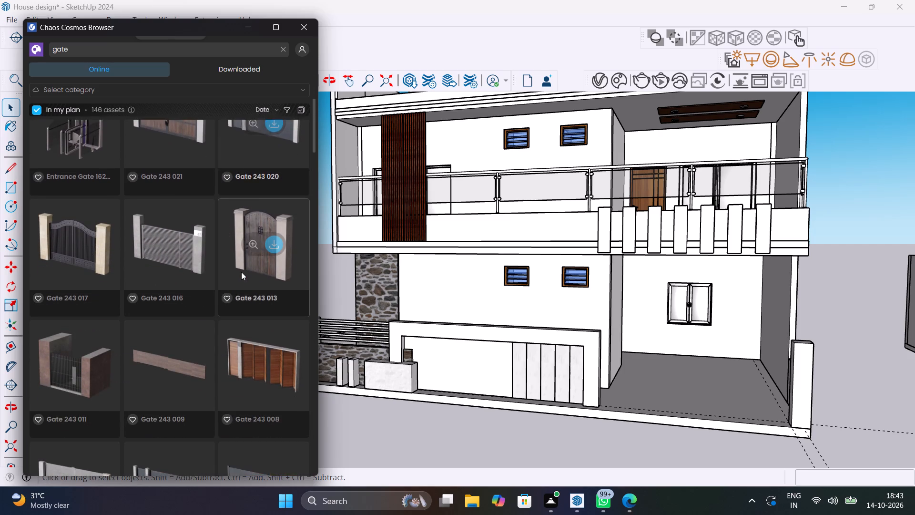
scroll(241, 272, "down", 4)
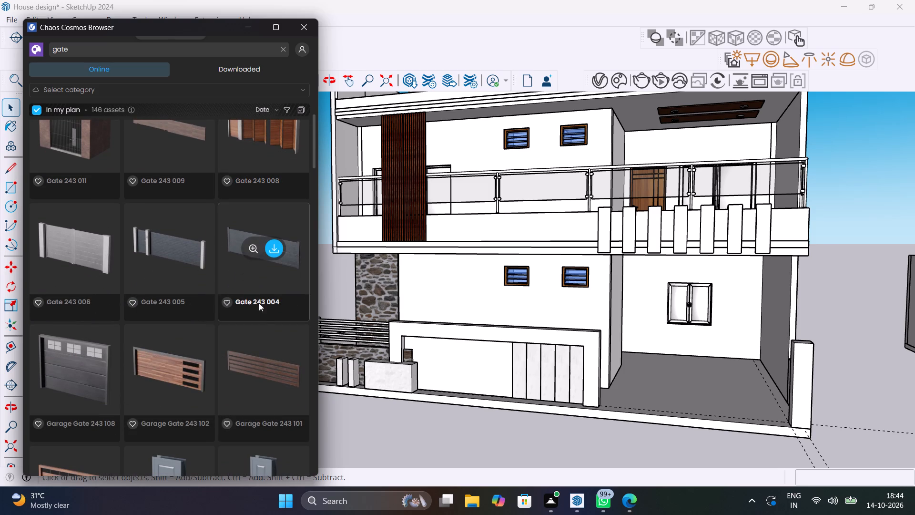
scroll(256, 348, "down", 2)
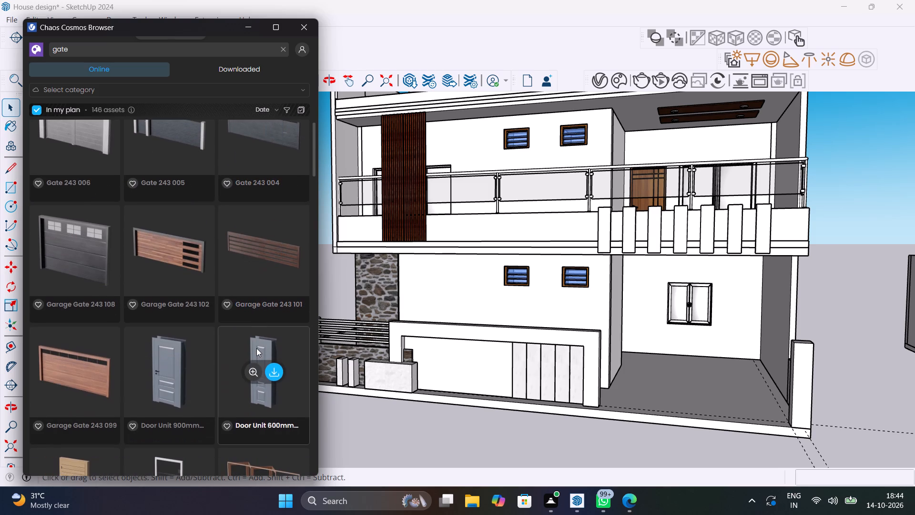
scroll(256, 348, "down", 2)
Review the gate models again from Gate 243 008 back to the first results, comparing panel and driveway designs.
scroll(256, 348, "up", 7)
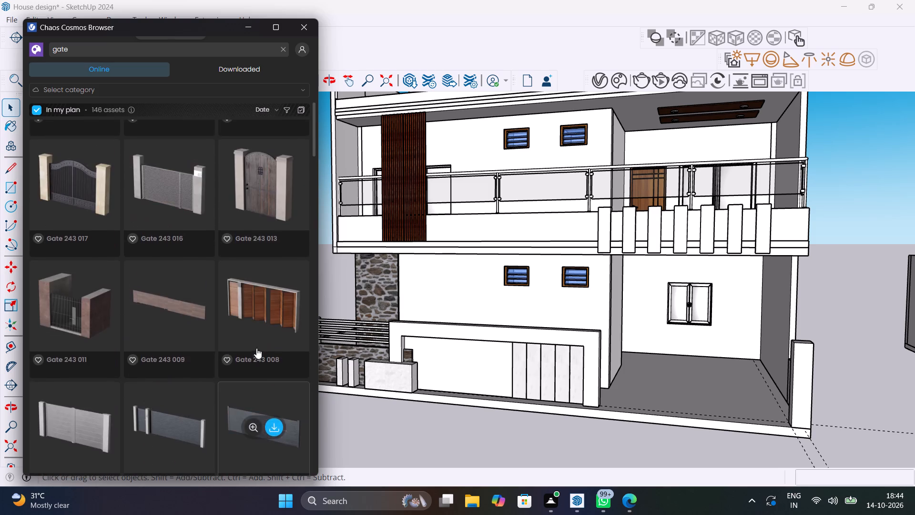
scroll(256, 348, "up", 7)
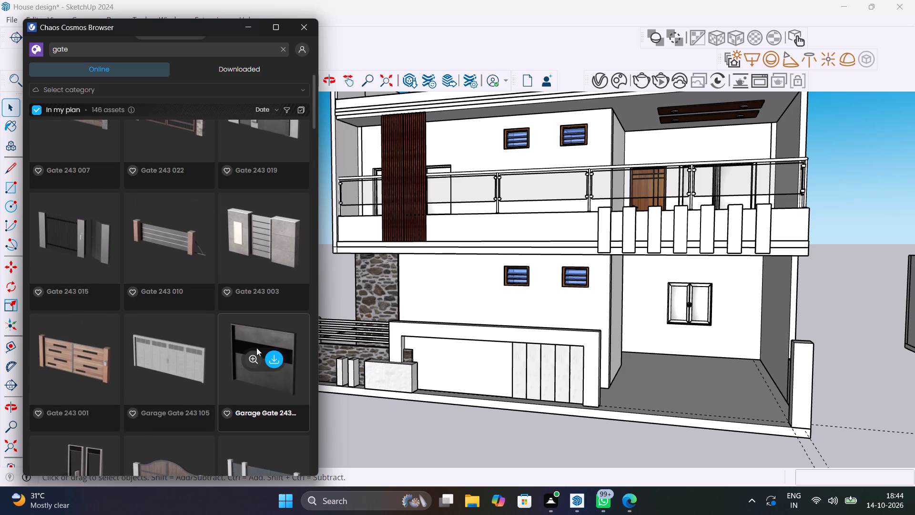
scroll(256, 348, "up", 3)
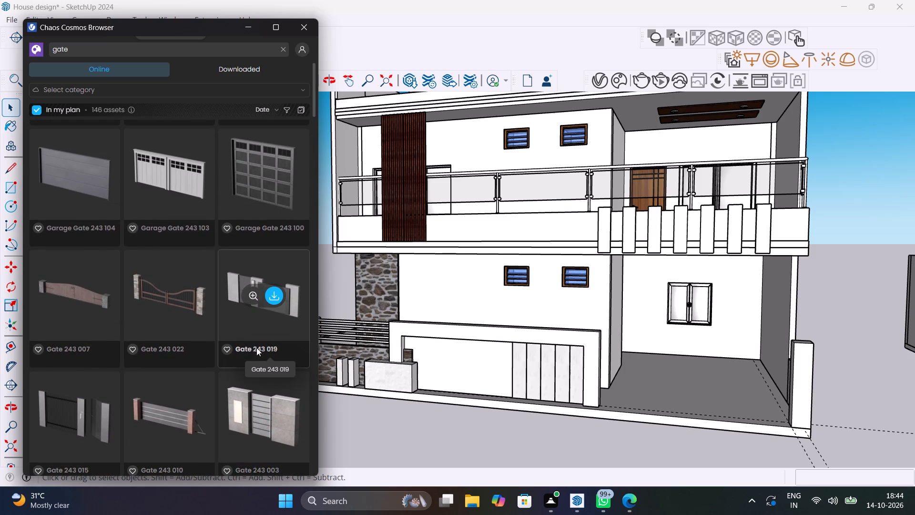
scroll(256, 348, "up", 3)
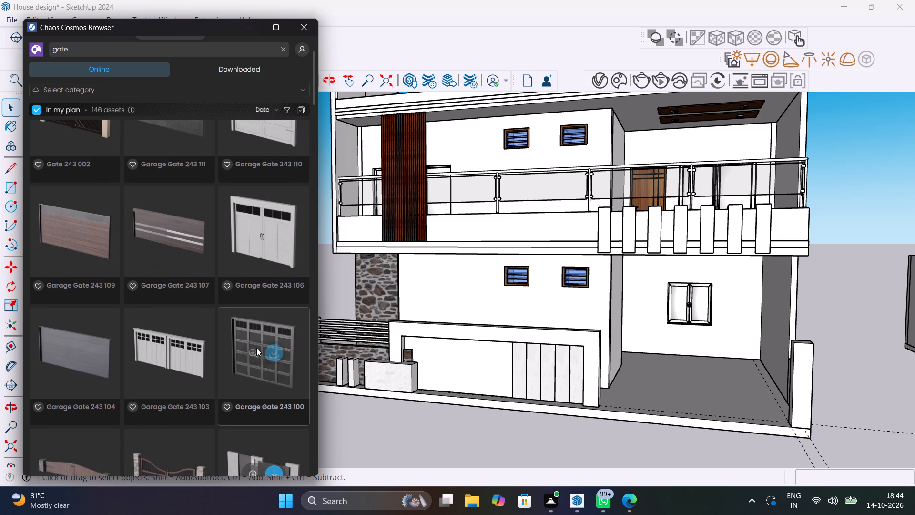
scroll(256, 348, "up", 2)
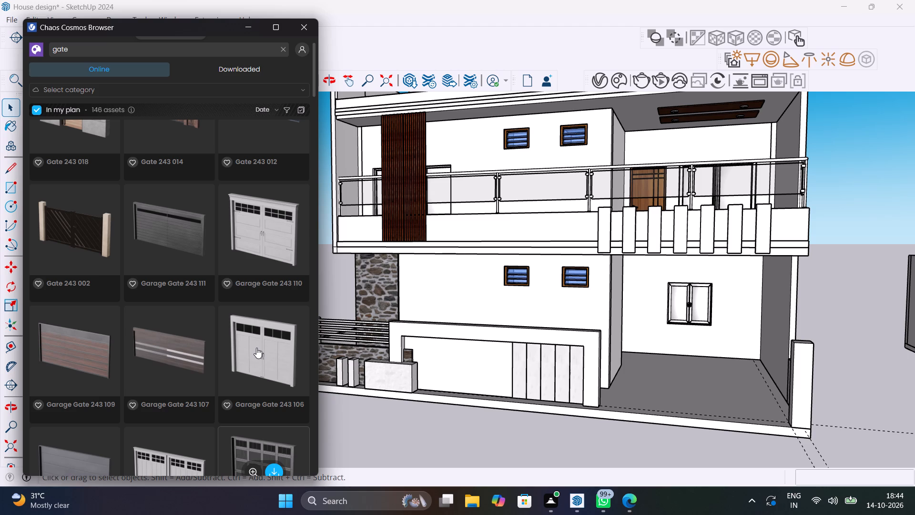
scroll(256, 348, "up", 2)
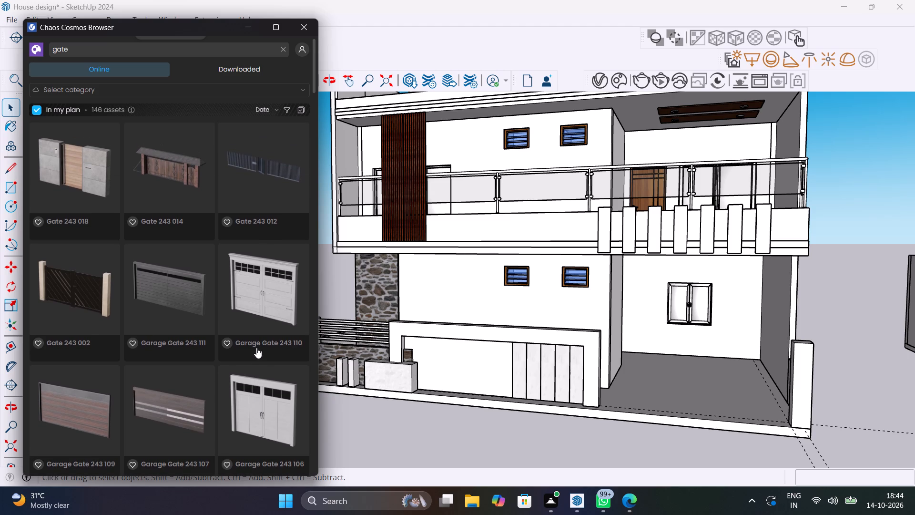
scroll(256, 348, "up", 3)
Check the remaining search results, including the sliding, folding and hinged doors, for a model that could close the porch opening.
scroll(206, 265, "down", 20)
scroll(206, 265, "down", 4)
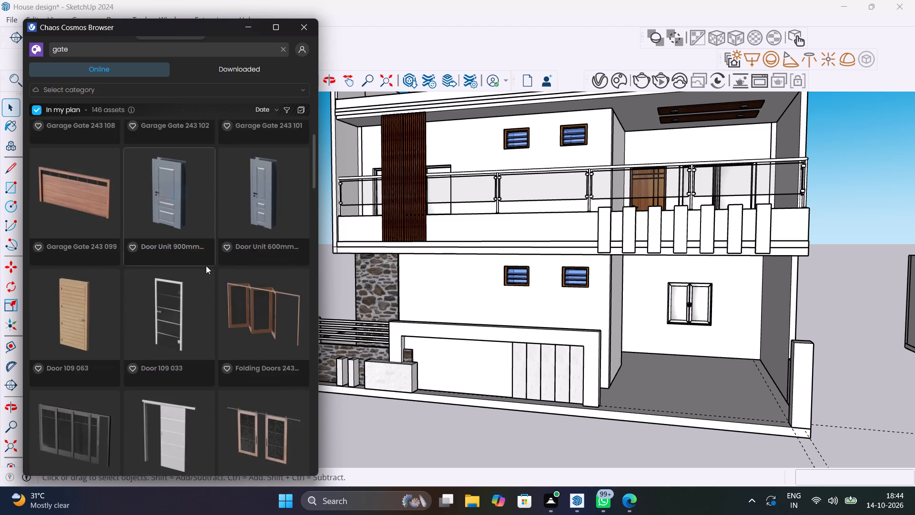
scroll(206, 266, "down", 20)
scroll(206, 266, "down", 20)
scroll(206, 266, "down", 20)
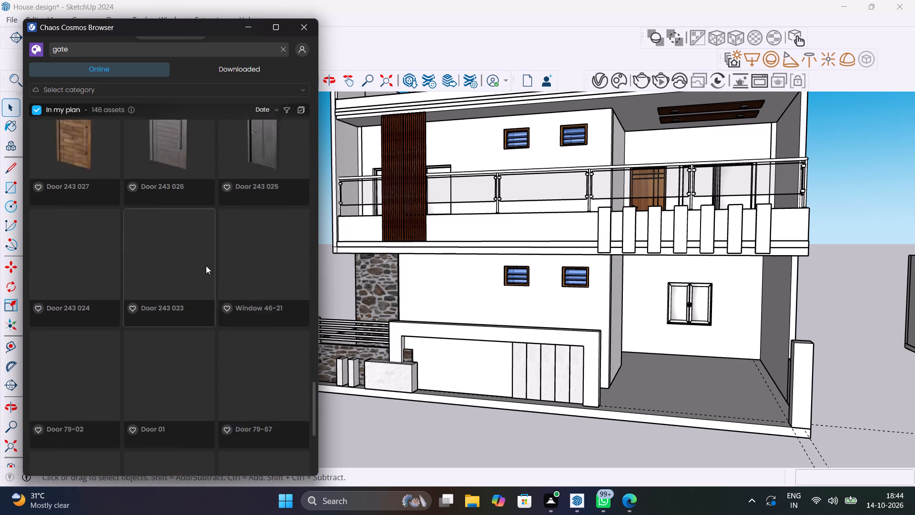
scroll(206, 266, "down", 15)
scroll(206, 266, "up", 4)
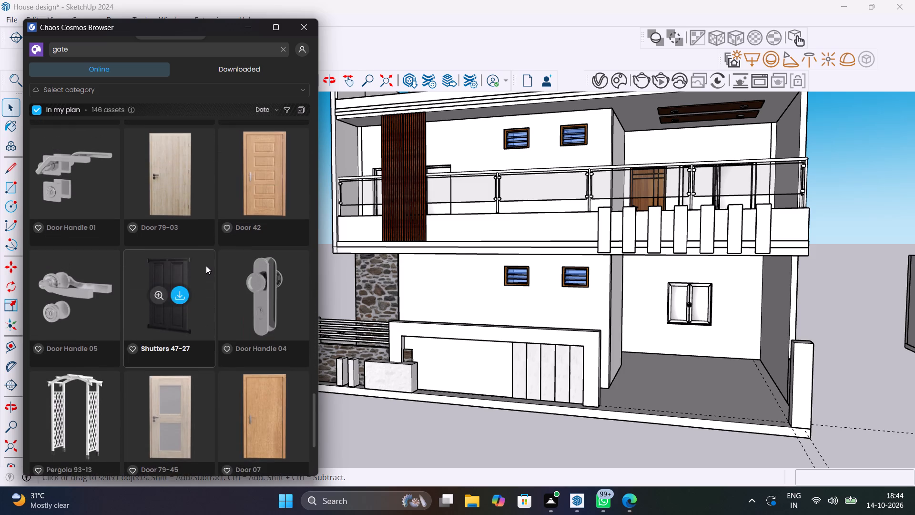
scroll(206, 266, "up", 7)
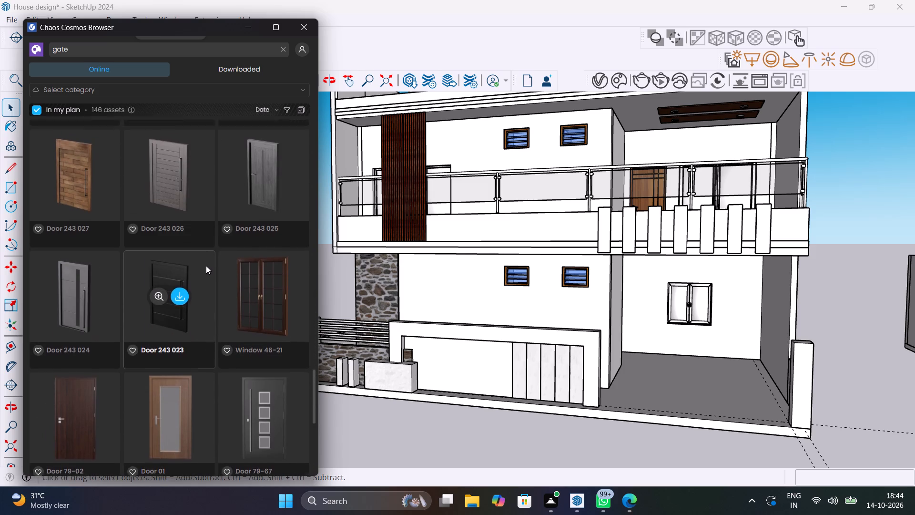
scroll(206, 266, "up", 10)
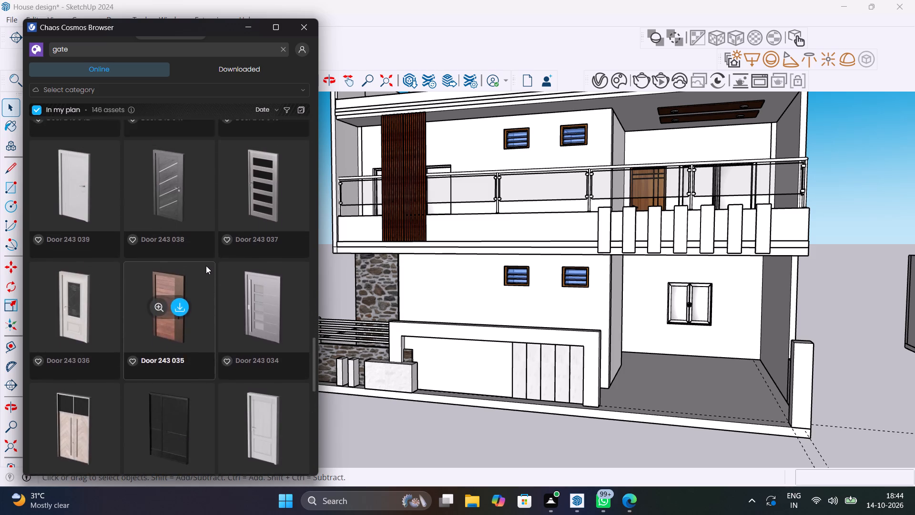
scroll(206, 266, "up", 18)
scroll(206, 266, "up", 9)
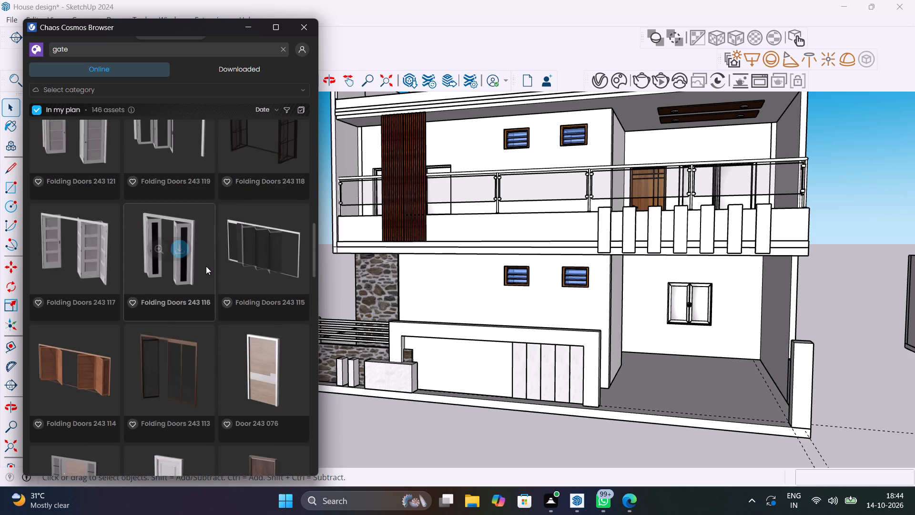
scroll(206, 266, "up", 12)
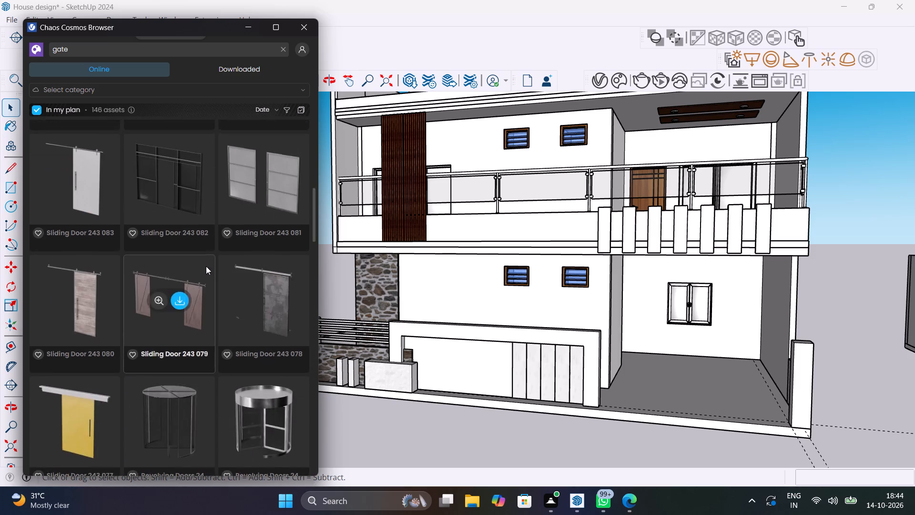
scroll(206, 266, "up", 10)
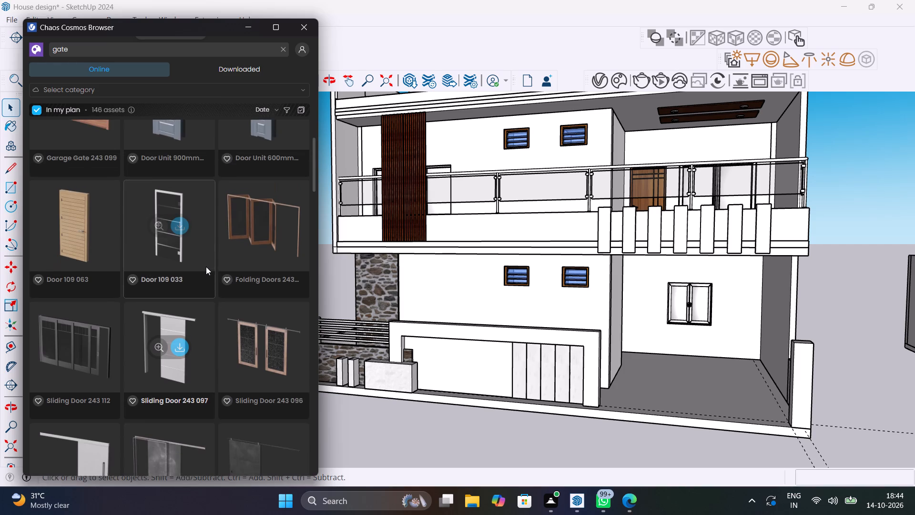
scroll(206, 267, "up", 6)
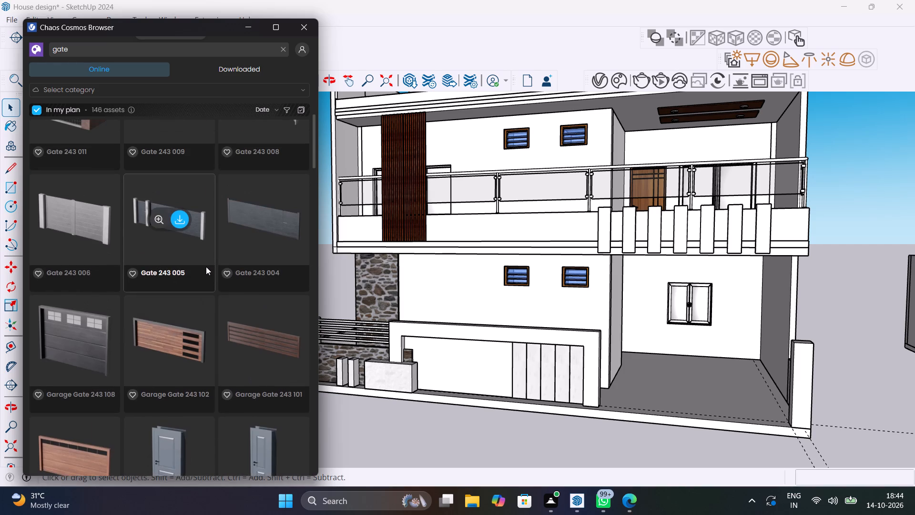
Compare the gate and garage gate models once more, from Gate 243 005 back to Garage Gate 243 111.
scroll(206, 267, "up", 3)
scroll(206, 267, "down", 3)
scroll(206, 267, "up", 2)
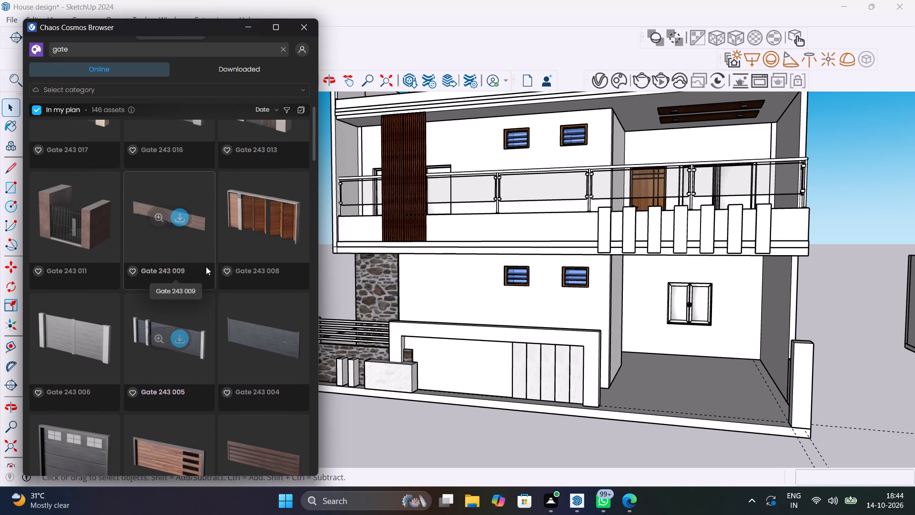
scroll(206, 267, "up", 4)
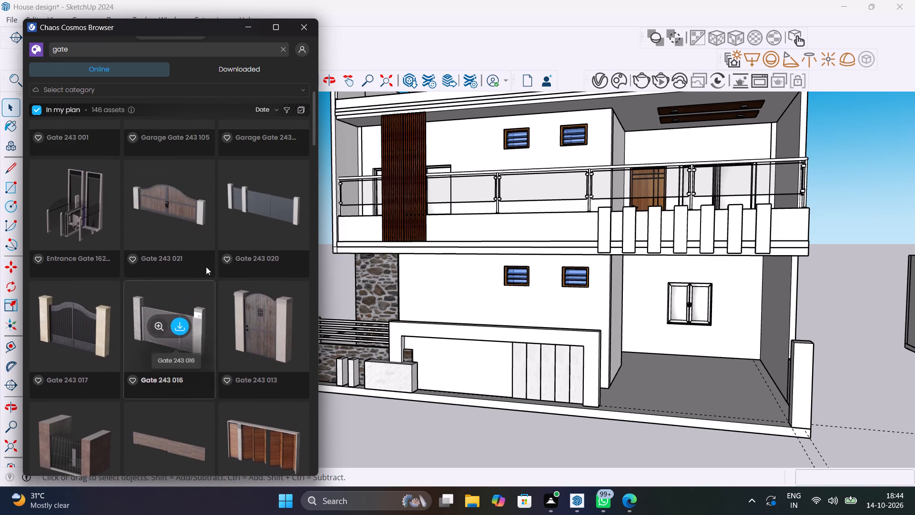
scroll(206, 267, "up", 2)
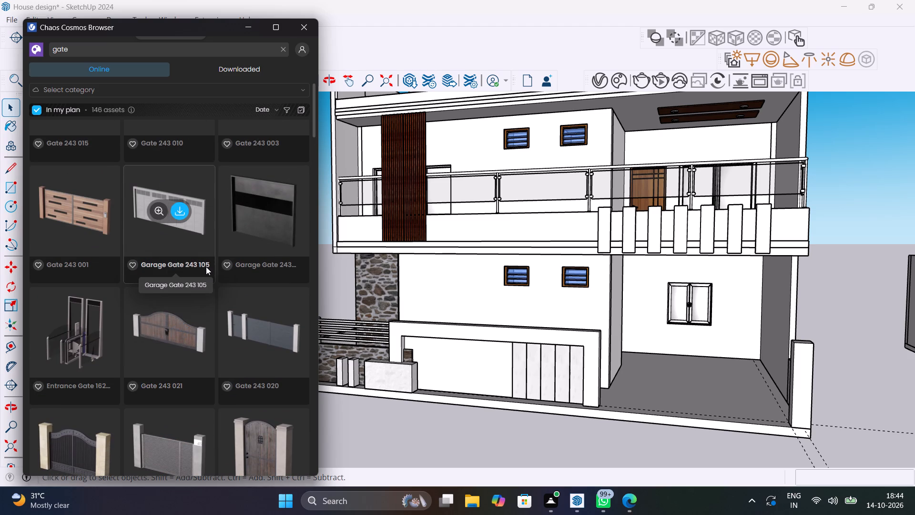
scroll(206, 267, "up", 2)
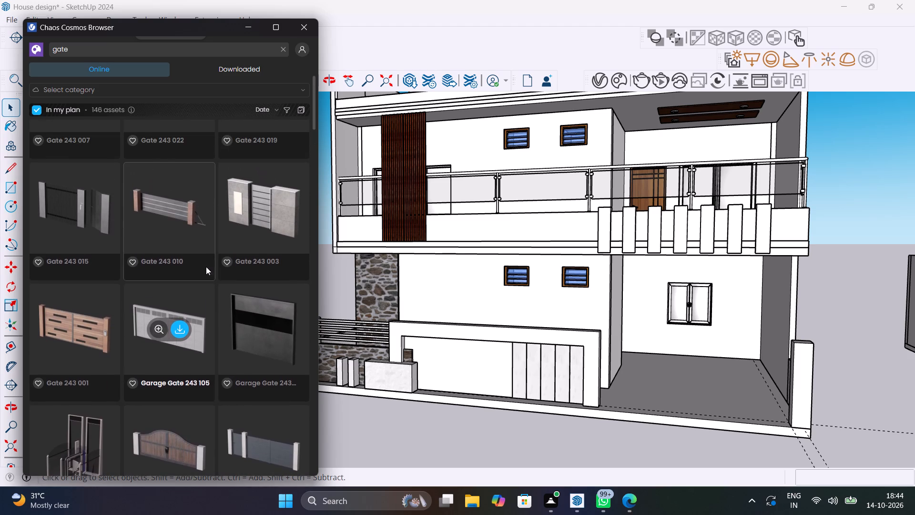
scroll(206, 267, "up", 4)
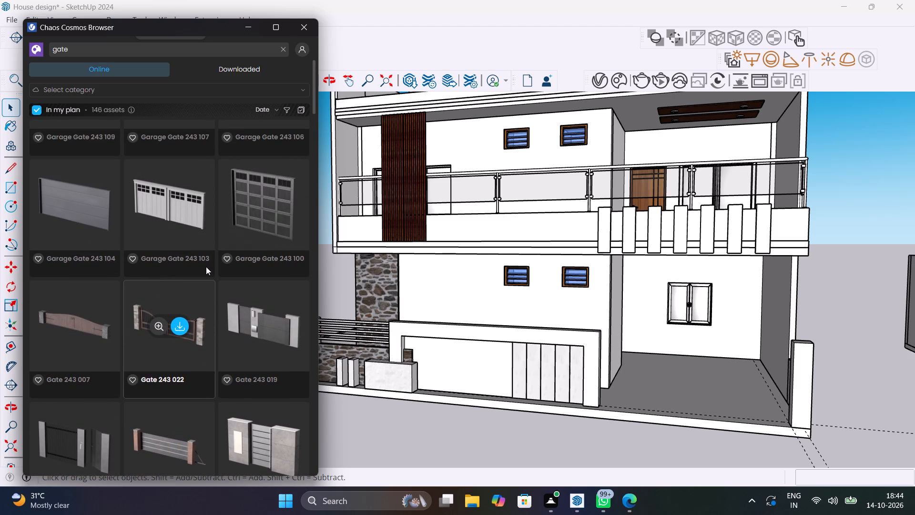
scroll(206, 267, "up", 1)
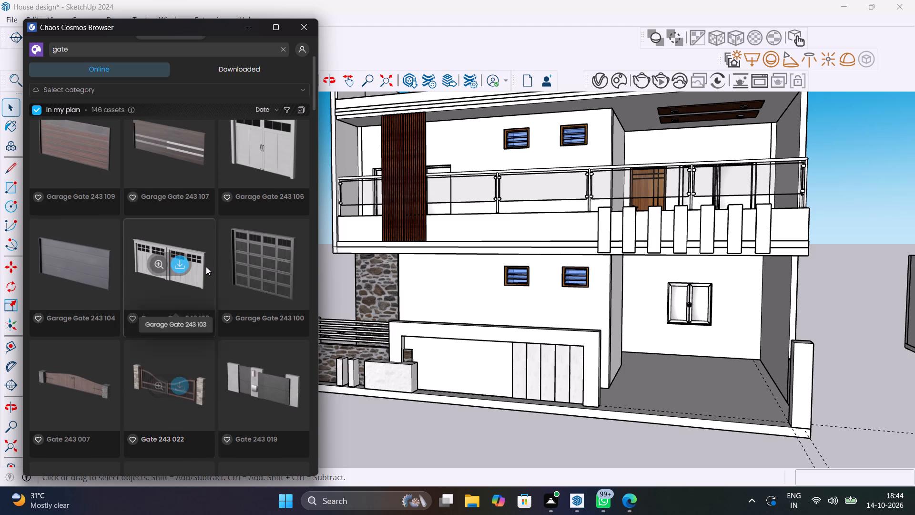
scroll(206, 267, "up", 1)
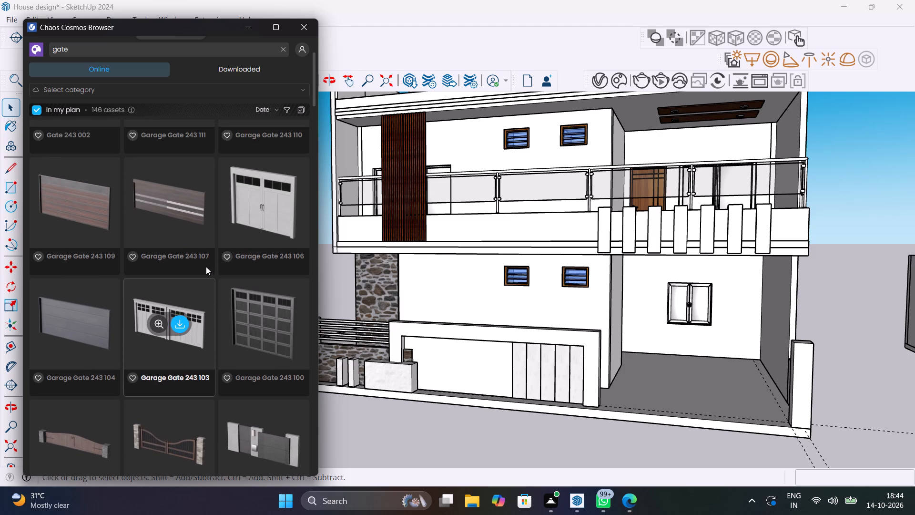
scroll(206, 267, "up", 2)
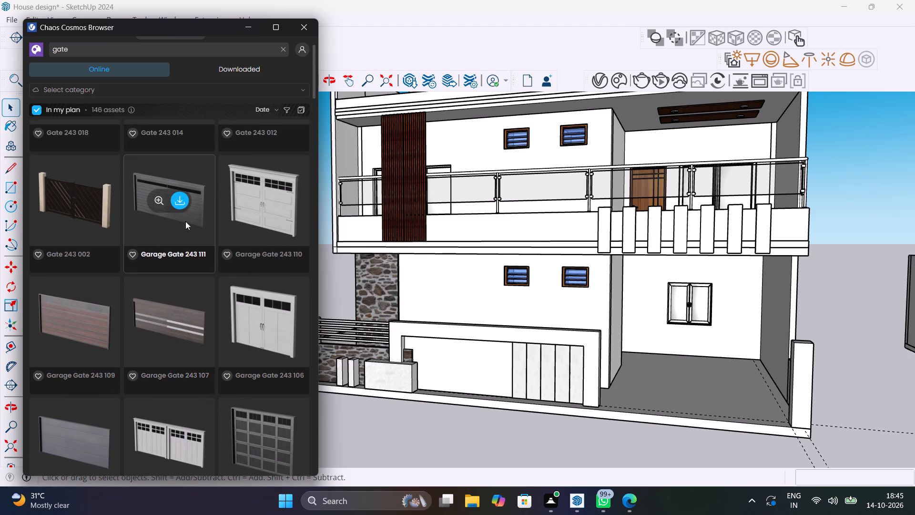
Download Garage Gate 243 111 from Cosmos and place one copy on the ground in front of the house.
left_click(183, 200)
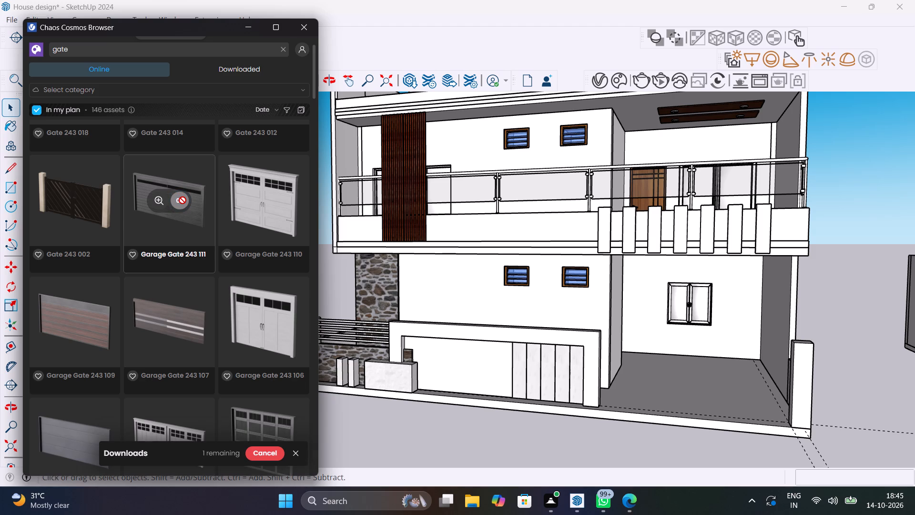
left_click_drag(189, 24, 363, 94)
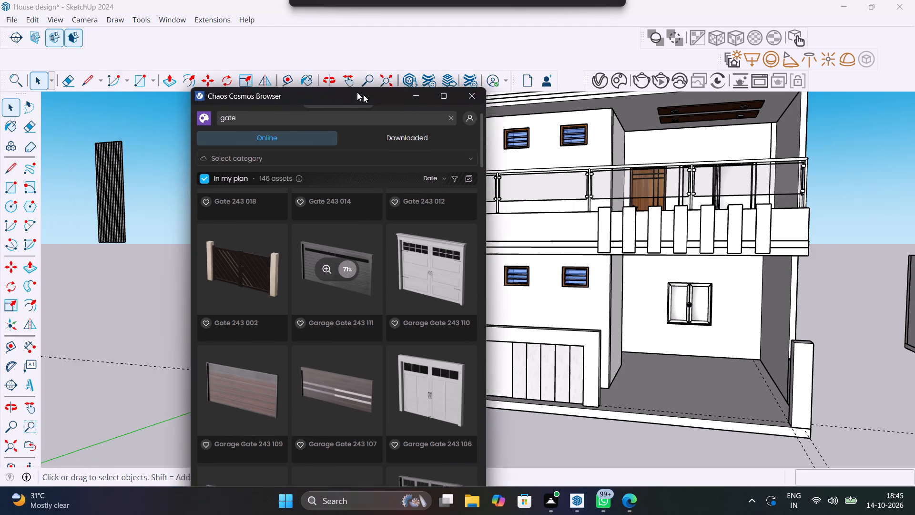
left_click_drag(363, 94, 761, 59)
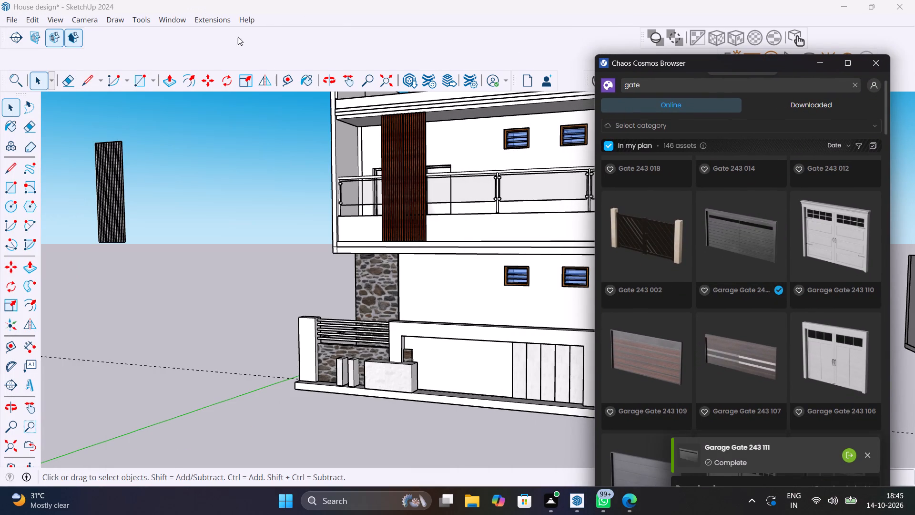
left_click(849, 455)
scroll(305, 361, "down", 7)
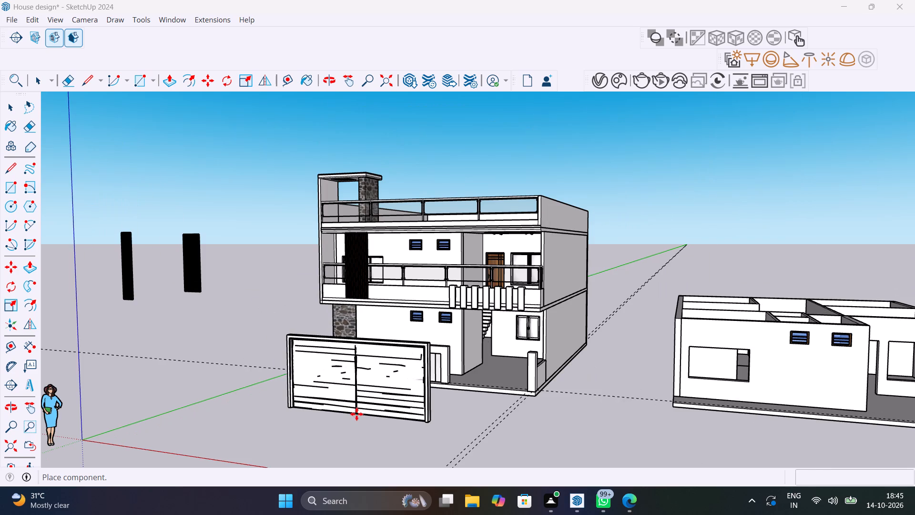
left_click(359, 418)
scroll(366, 415, "up", 5)
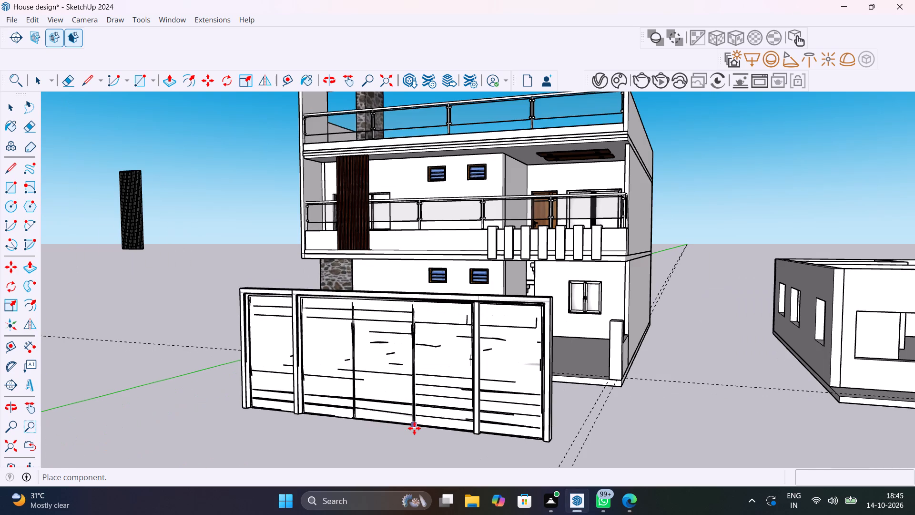
key("Escape")
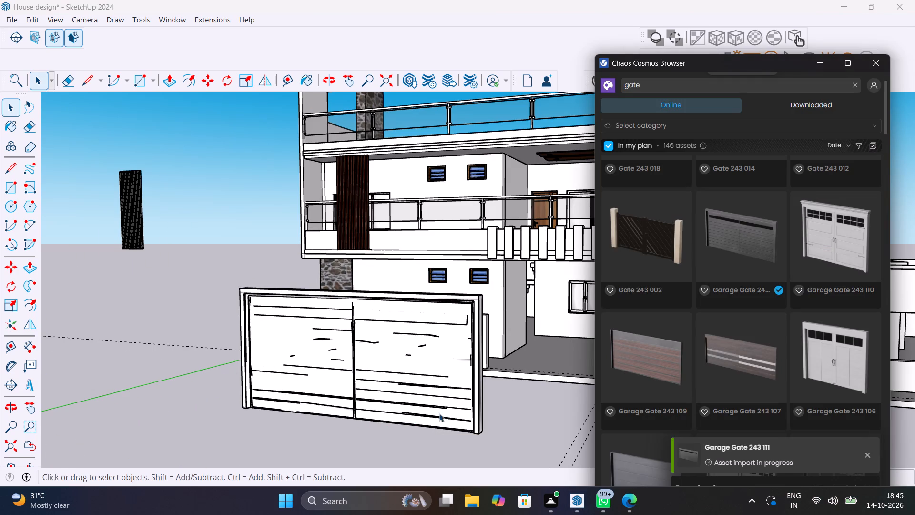
Move the garage gate by its lower corner onto the plinth, against the base of the porch's corner pillar.
middle_click_drag(457, 421, 352, 395)
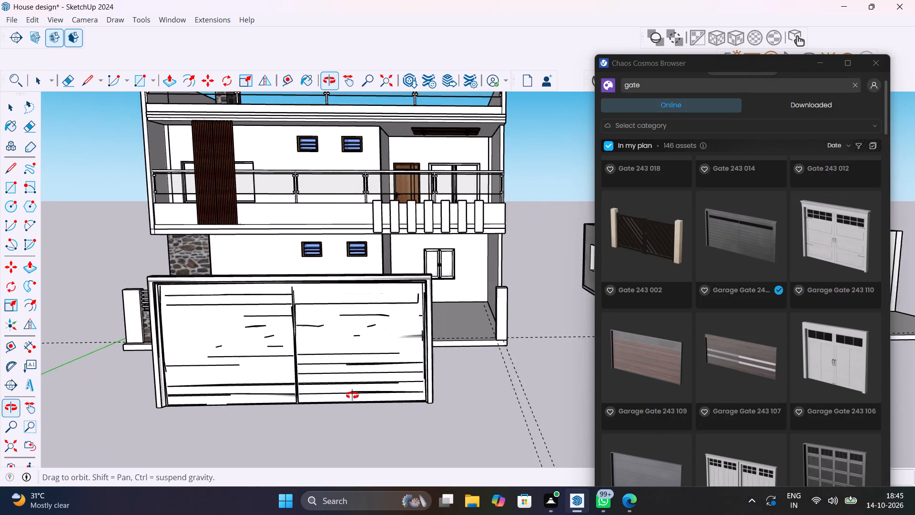
middle_click_drag(352, 395, 272, 424)
scroll(322, 400, "up", 5)
middle_click_drag(322, 399, 242, 406)
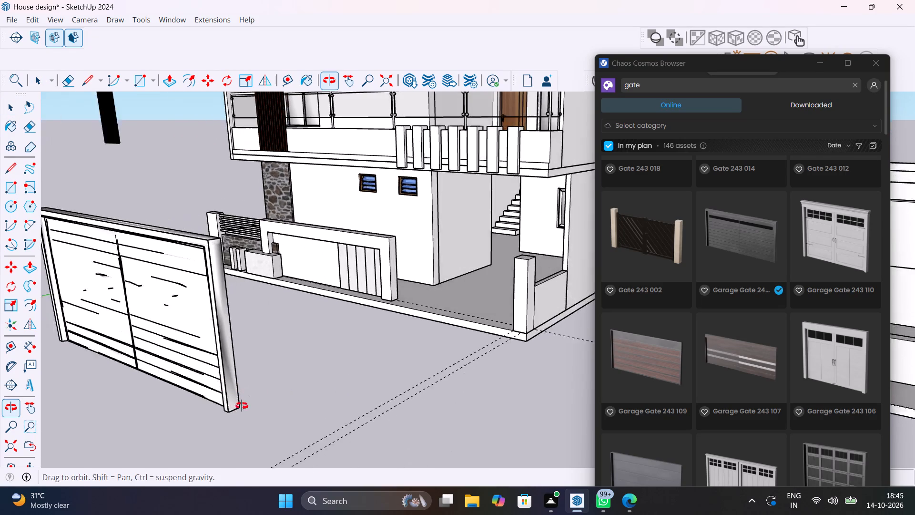
middle_click_drag(242, 406, 238, 407)
scroll(238, 407, "up", 6)
left_click(224, 403)
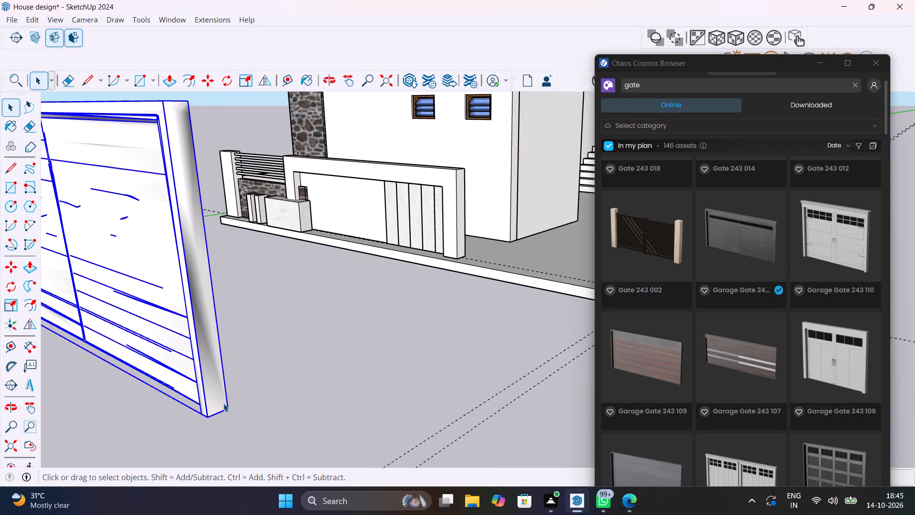
key("m")
left_click(228, 412)
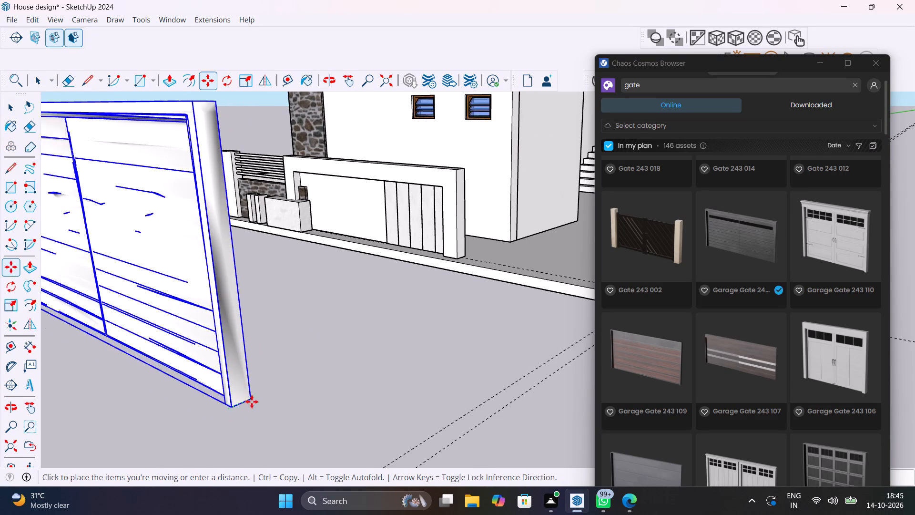
scroll(327, 389, "down", 15)
scroll(424, 362, "up", 16)
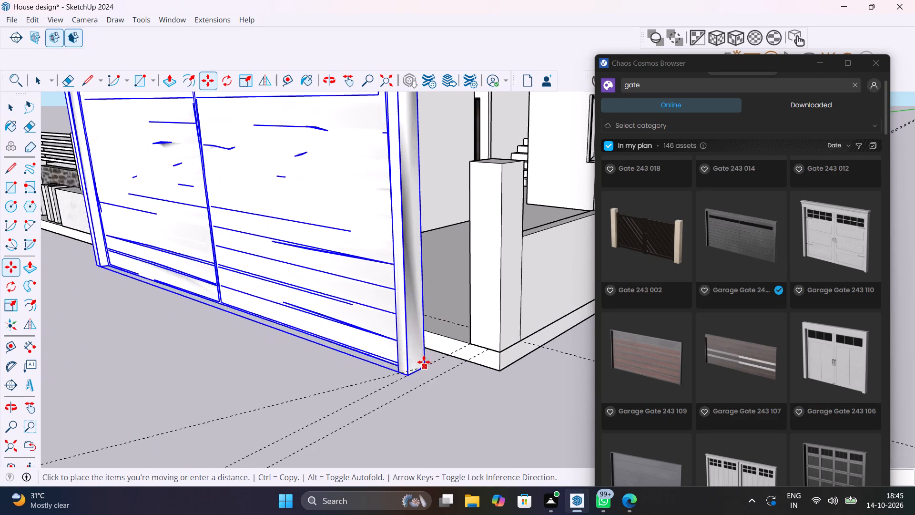
middle_click_drag(423, 361, 502, 434)
scroll(495, 348, "up", 9)
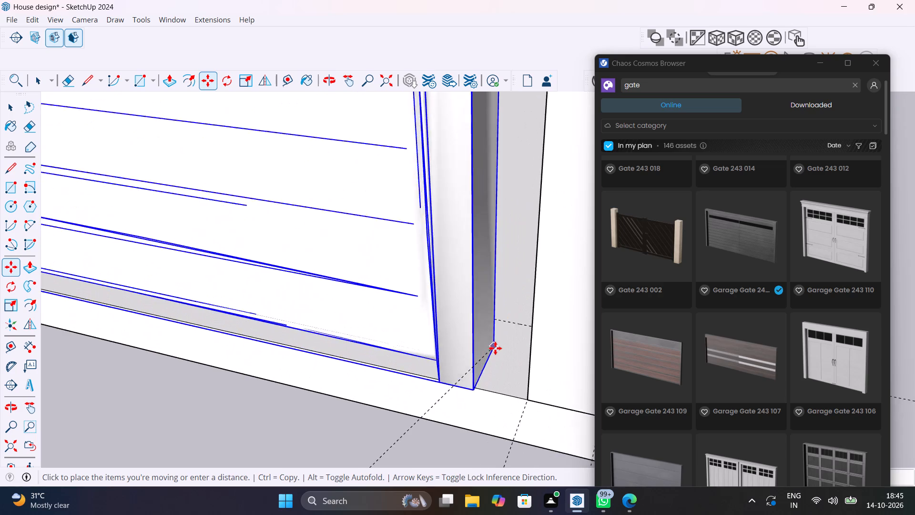
scroll(495, 348, "up", 3)
middle_click_drag(495, 348, 562, 336)
scroll(562, 336, "up", 7)
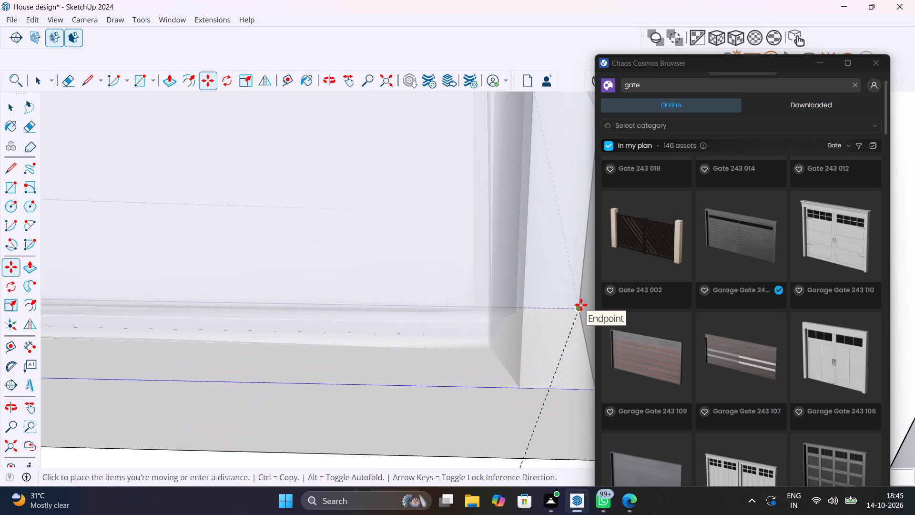
left_click(581, 305)
scroll(458, 324, "down", 20)
scroll(458, 324, "down", 8)
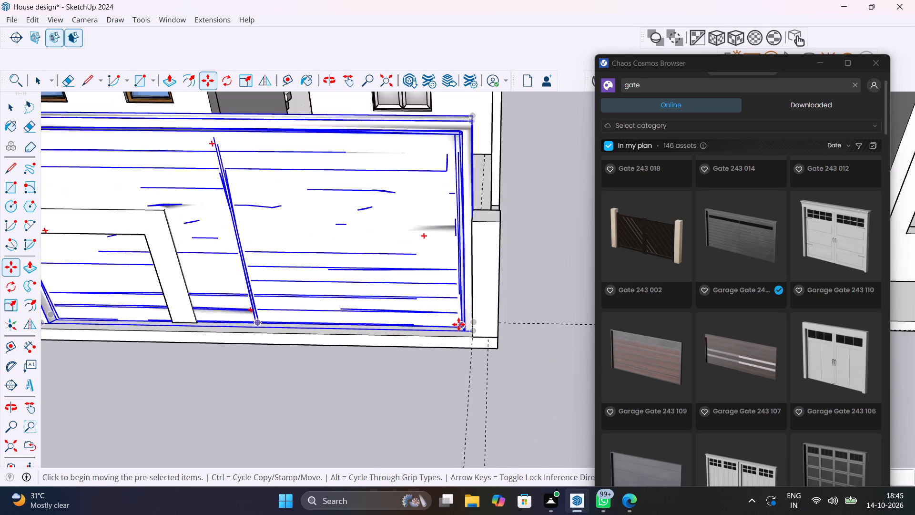
scroll(458, 324, "down", 2)
key("space")
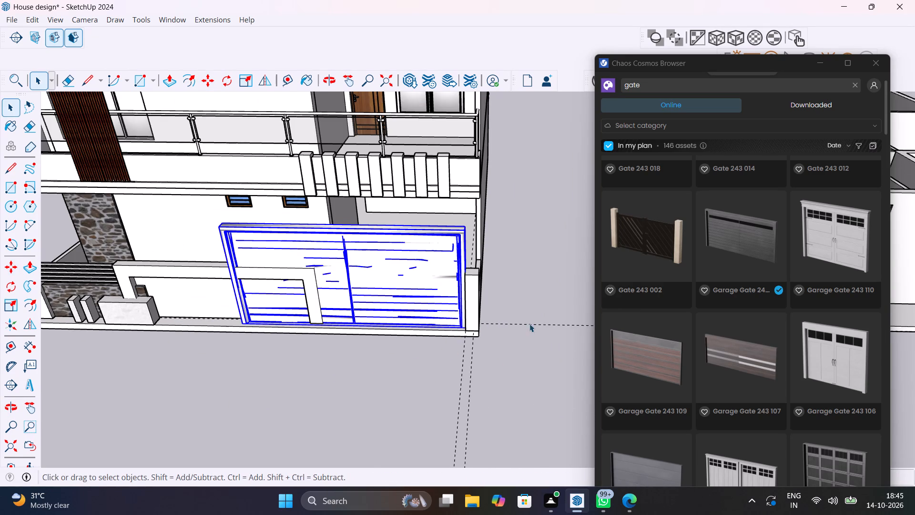
Scale the gate down uniformly from its upper corner to fit between the boundary wall's end and the corner pillar.
middle_click_drag(348, 354, 463, 340)
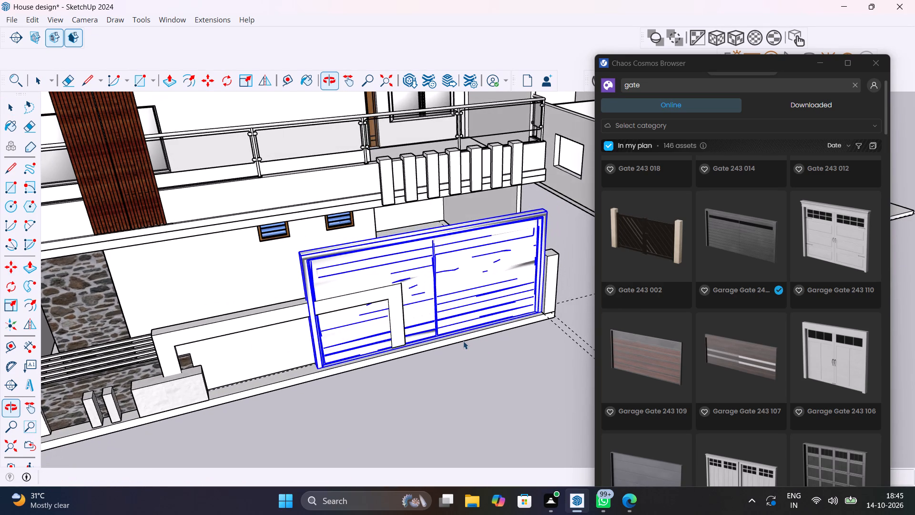
left_click(455, 276)
key("s")
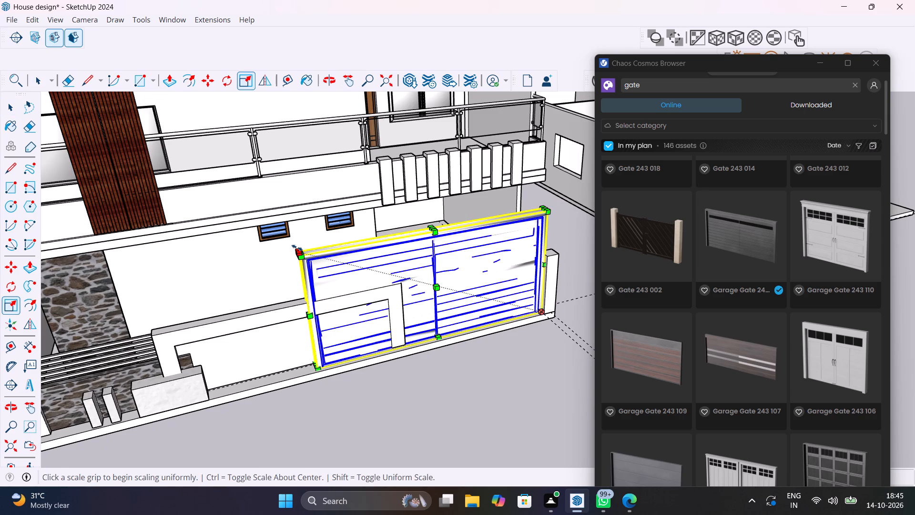
left_click(297, 247)
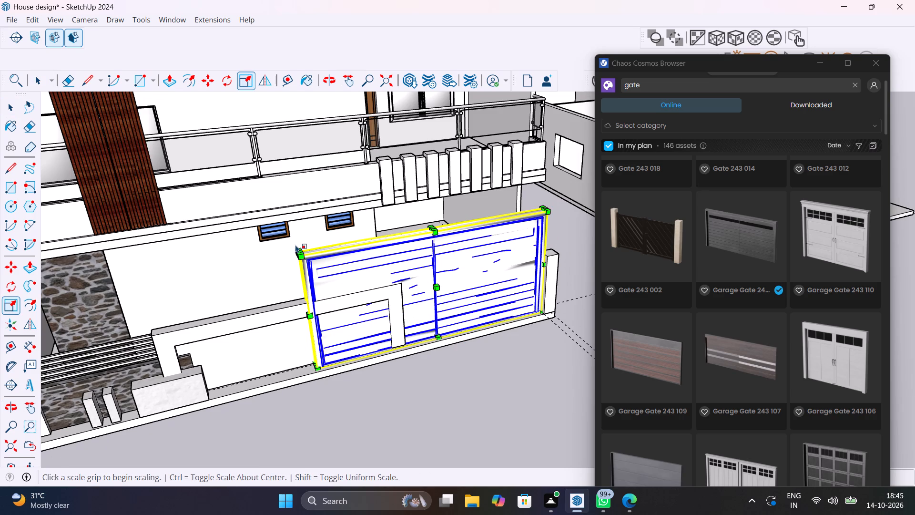
left_click(298, 248)
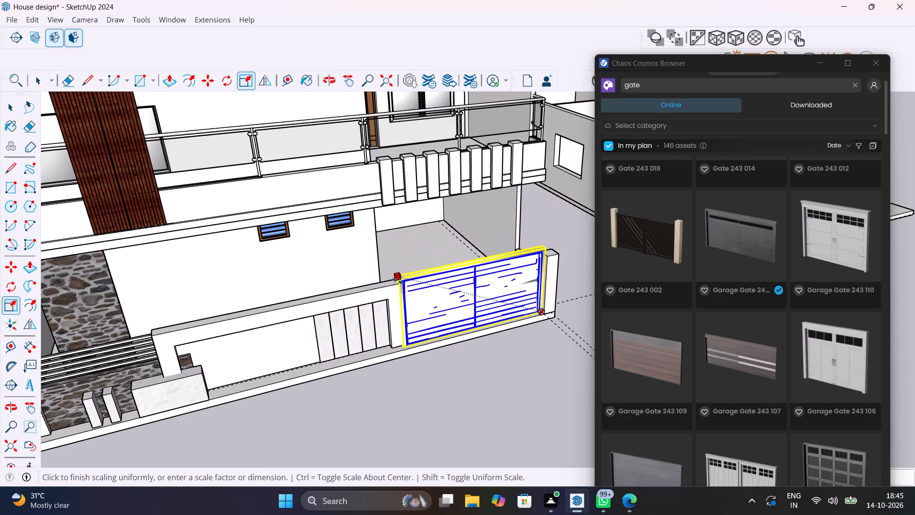
scroll(404, 285, "up", 7)
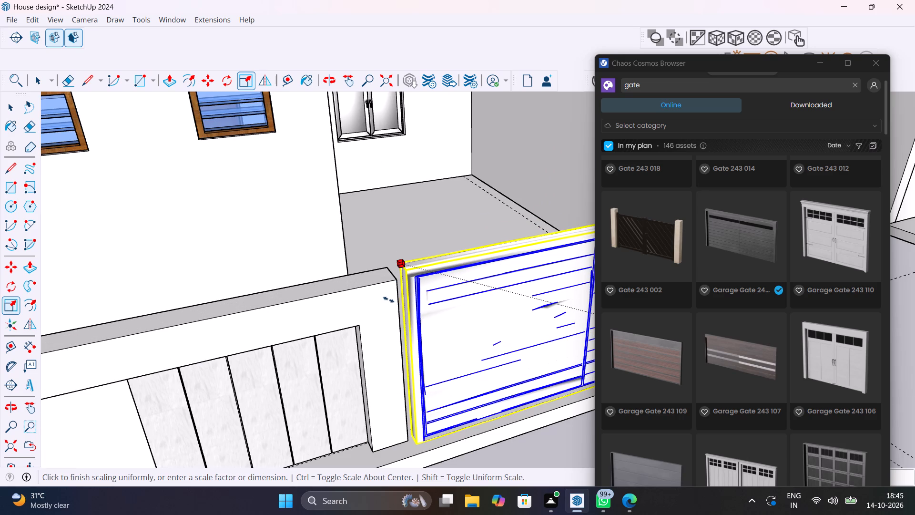
left_click(386, 296)
Stretch the gate's width so its free side meets the end edge of the boundary wall.
scroll(397, 365, "up", 6)
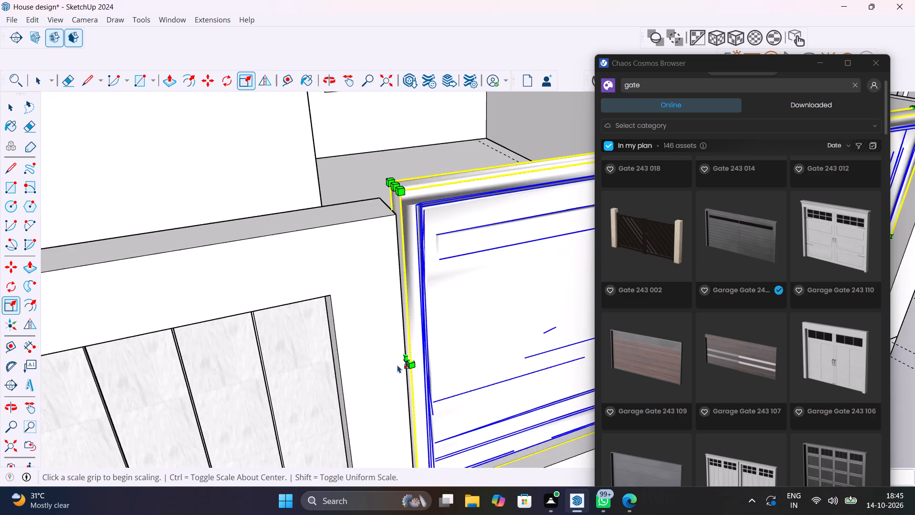
scroll(397, 365, "up", 4)
left_click(411, 351)
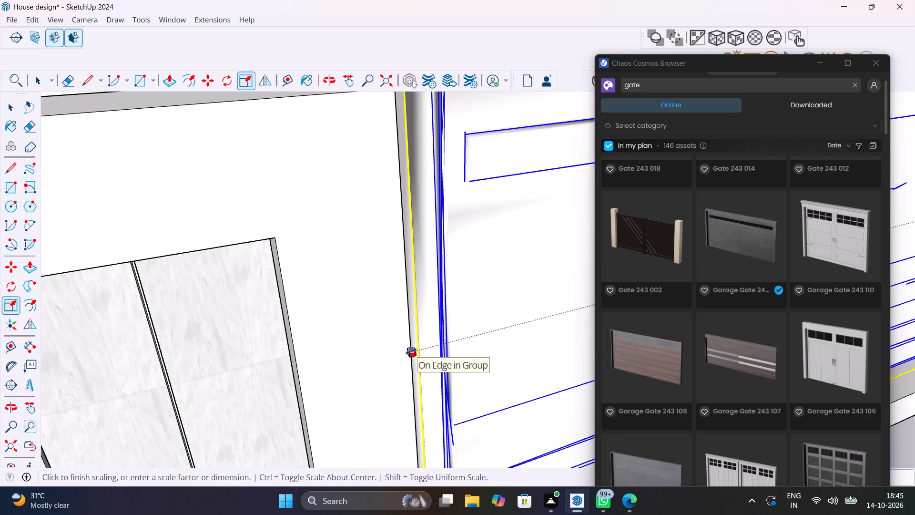
left_click(411, 351)
scroll(400, 361, "down", 18)
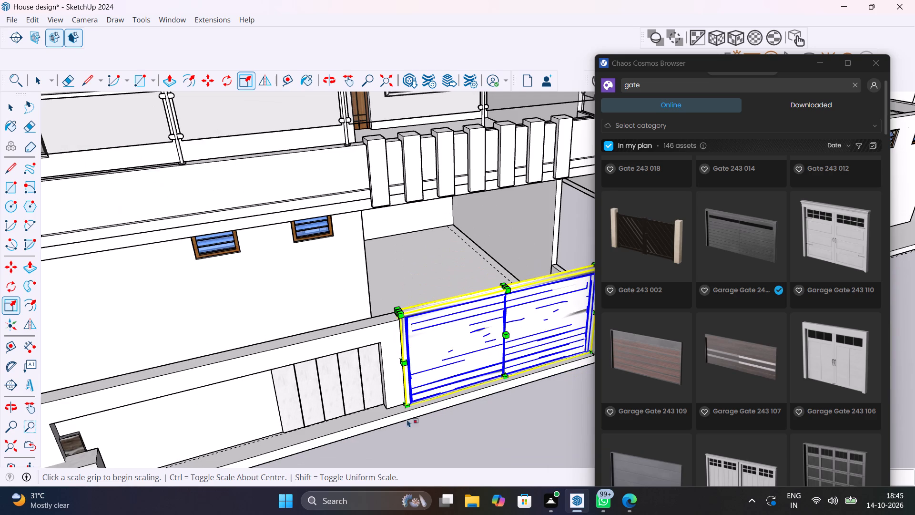
key("space")
left_click(447, 446)
Move the gate slightly inward across its thickness so its back lines up with the boundary wall's inner corner.
middle_click_drag(446, 438, 257, 365)
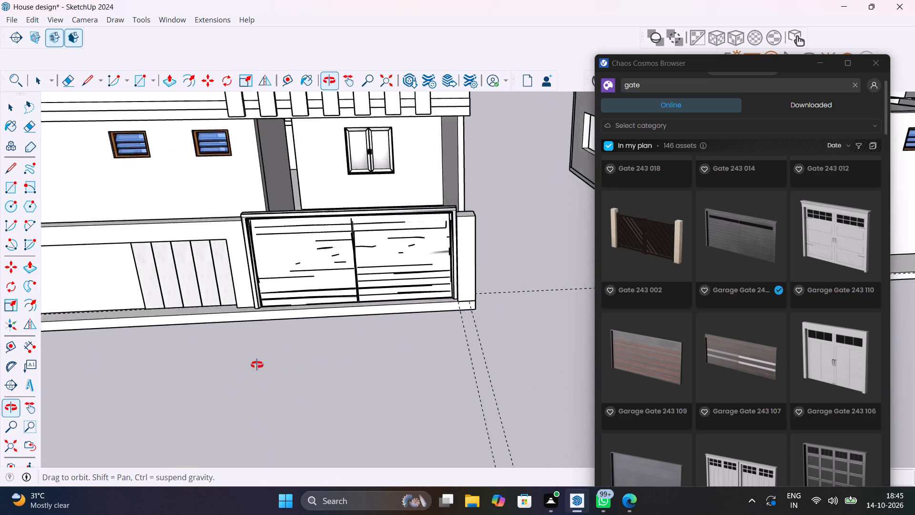
middle_click_drag(257, 365, 222, 355)
middle_click_drag(342, 319, 255, 340)
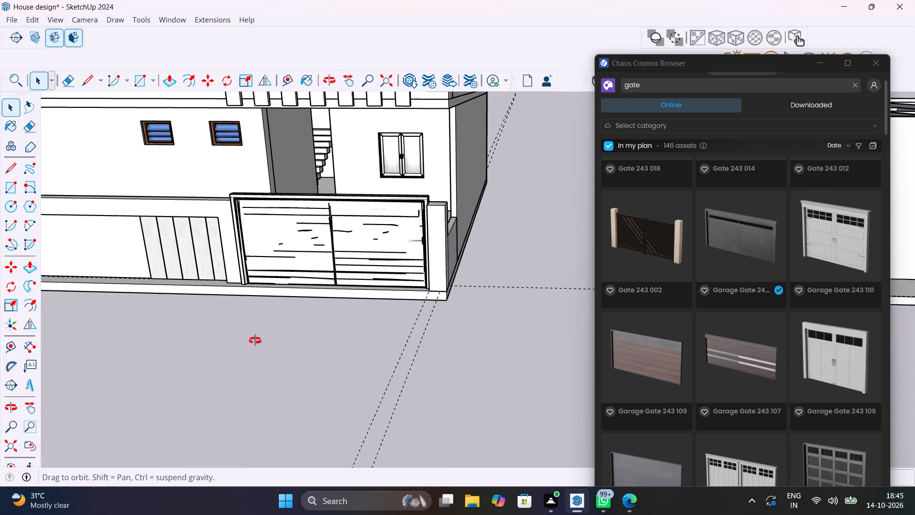
middle_click_drag(255, 340, 206, 364)
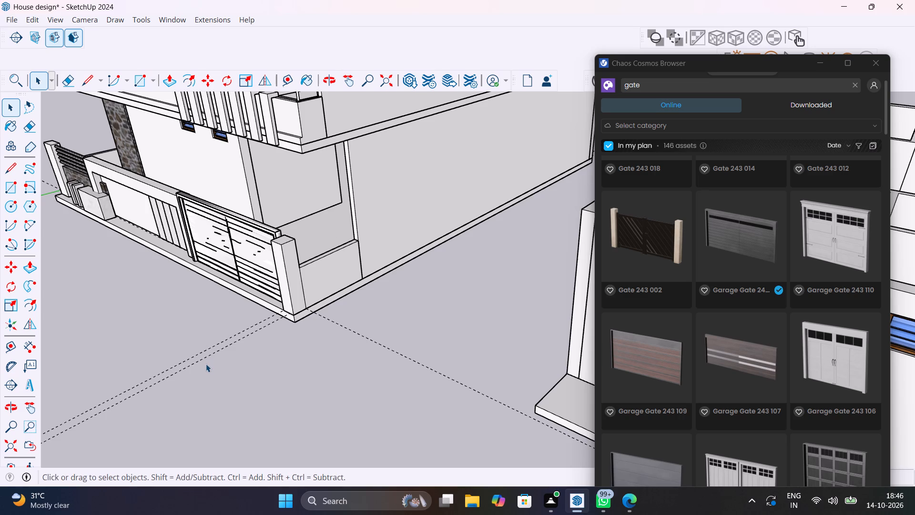
scroll(278, 252, "up", 10)
middle_click_drag(278, 252, 274, 253)
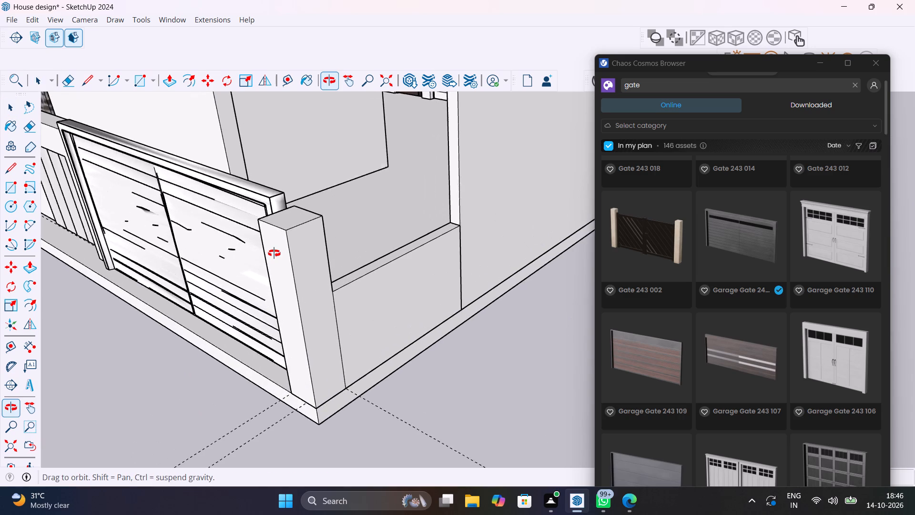
middle_click_drag(274, 253, 286, 340)
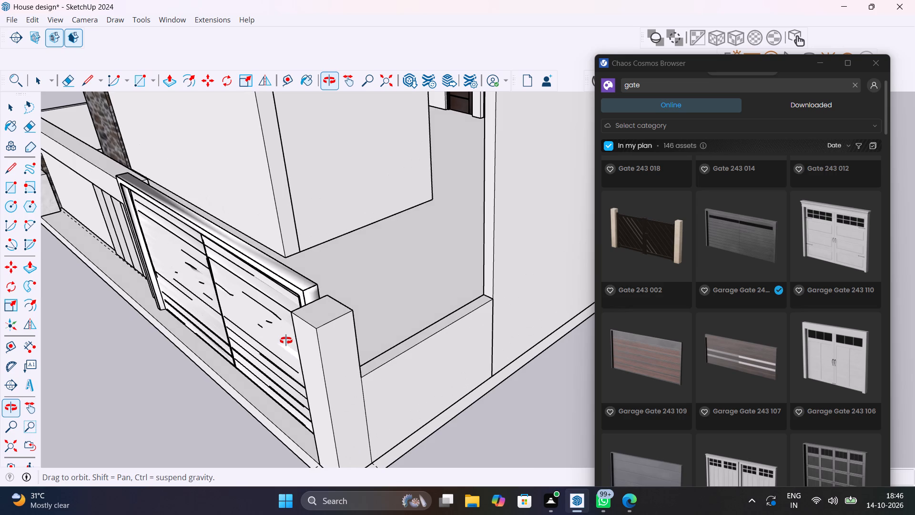
middle_click_drag(286, 340, 130, 343)
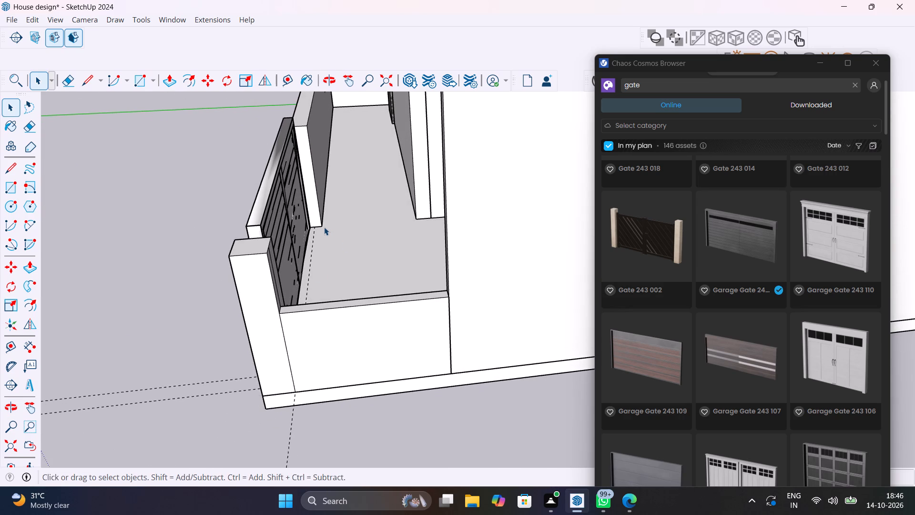
scroll(324, 227, "up", 7)
scroll(282, 243, "down", 7)
left_click(282, 243)
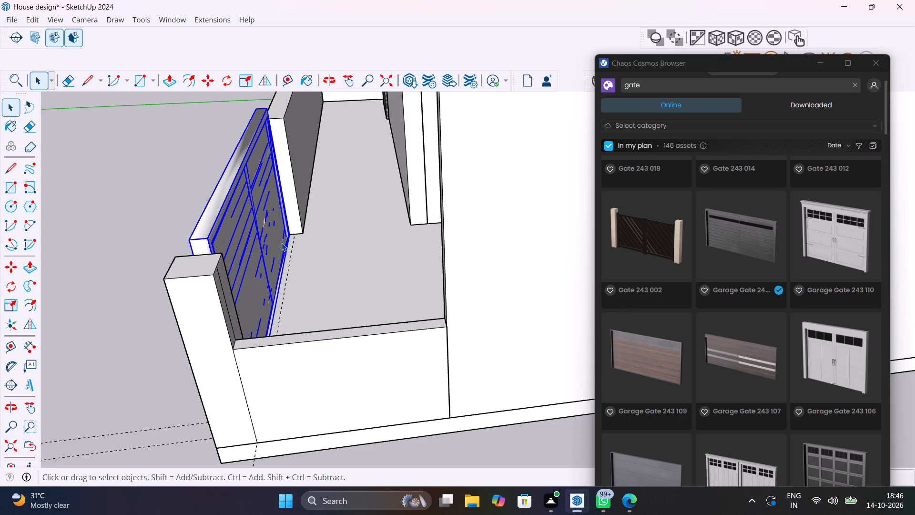
key("m")
left_click(288, 234)
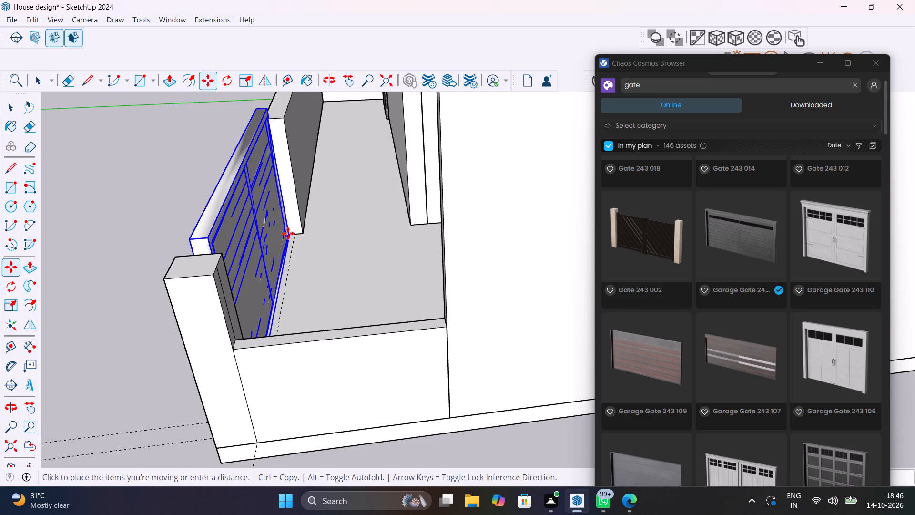
left_click(294, 235)
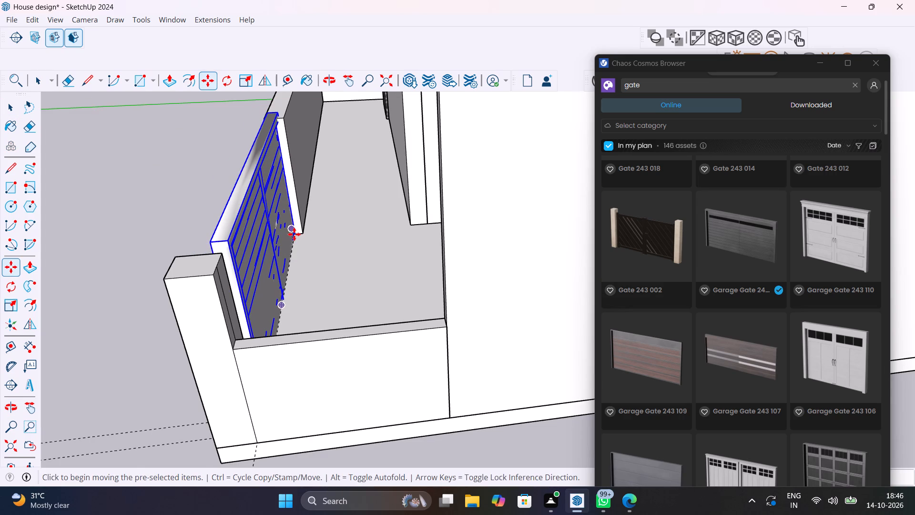
middle_click_drag(291, 268, 262, 237)
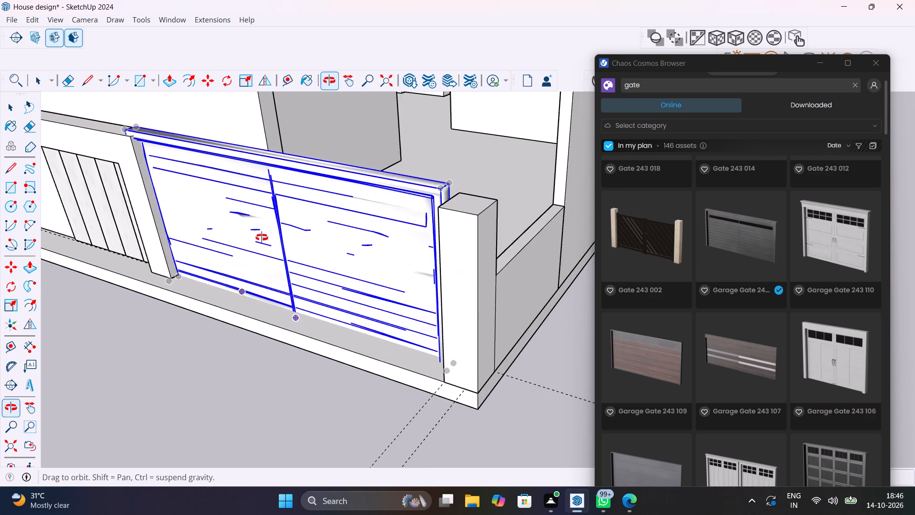
middle_click_drag(262, 237, 365, 247)
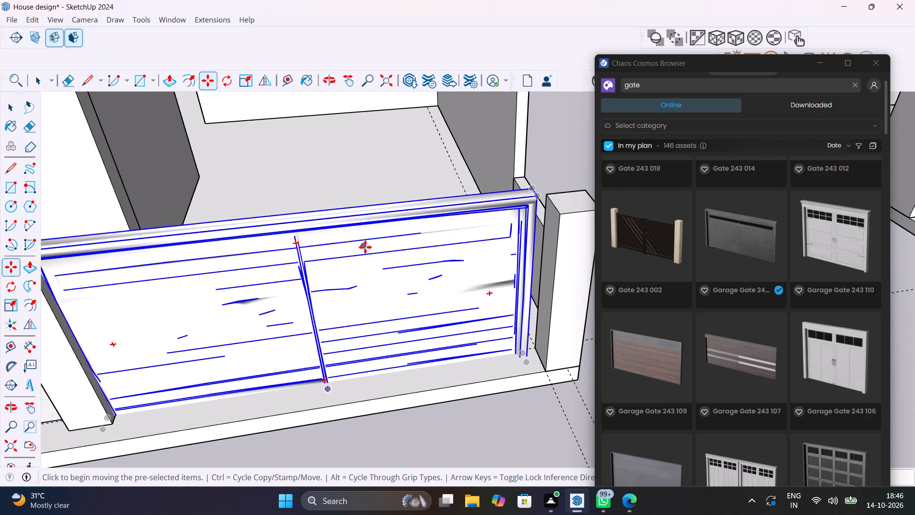
Move the garage gate by its lower corner to the base of the porch's corner pillar.
middle_click_drag(364, 307, 298, 258)
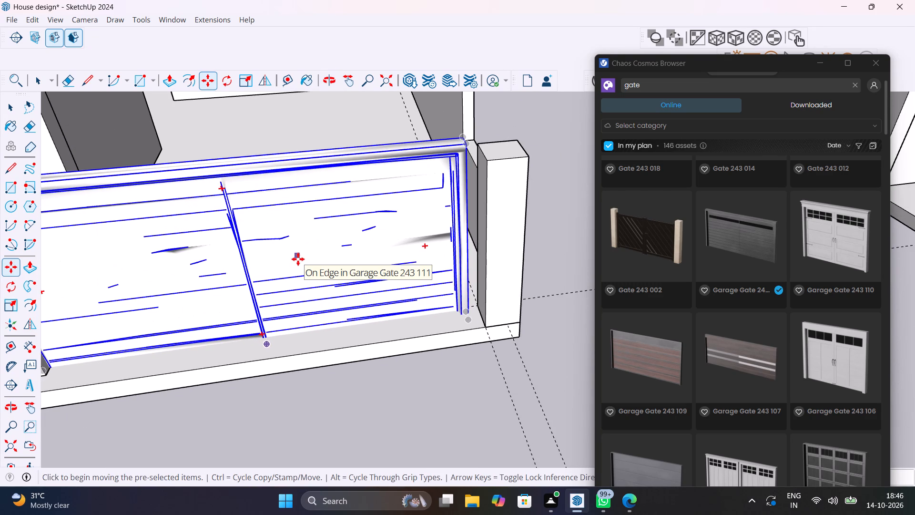
key("space")
left_click(357, 288)
key("m")
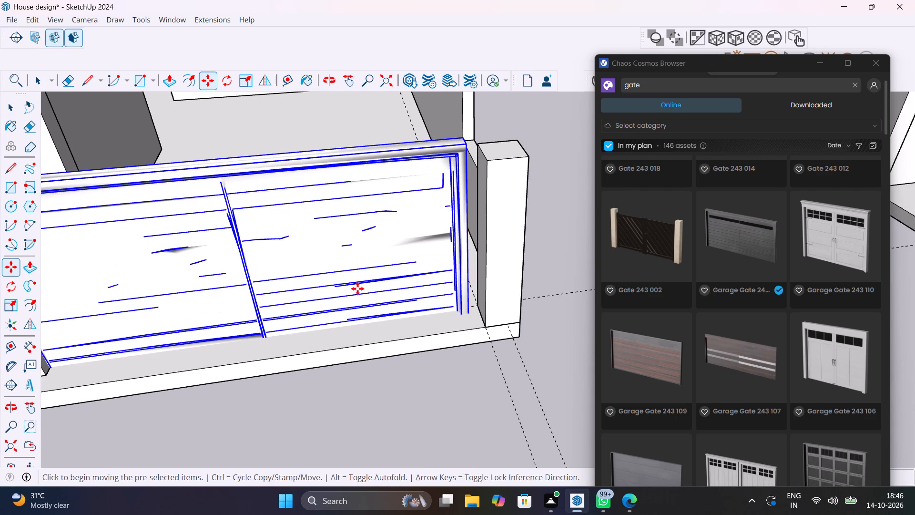
left_click(468, 316)
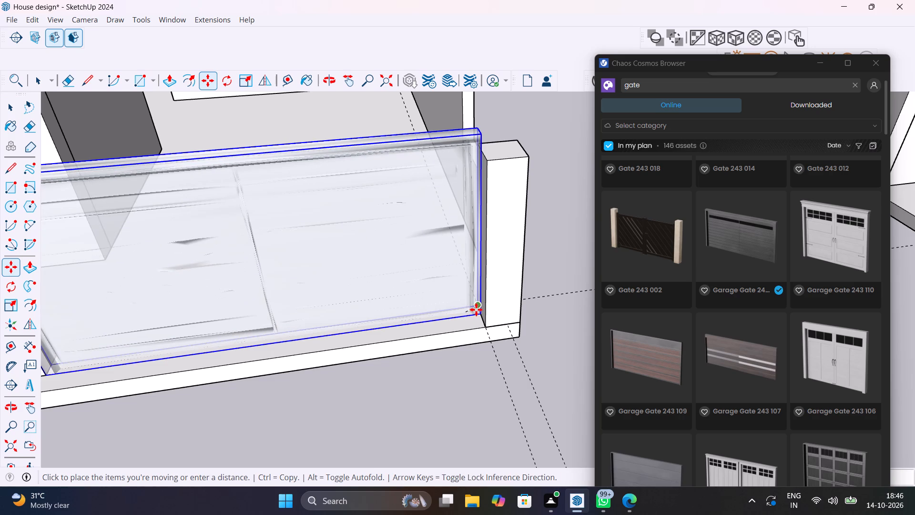
left_click(478, 309)
scroll(478, 311, "down", 5)
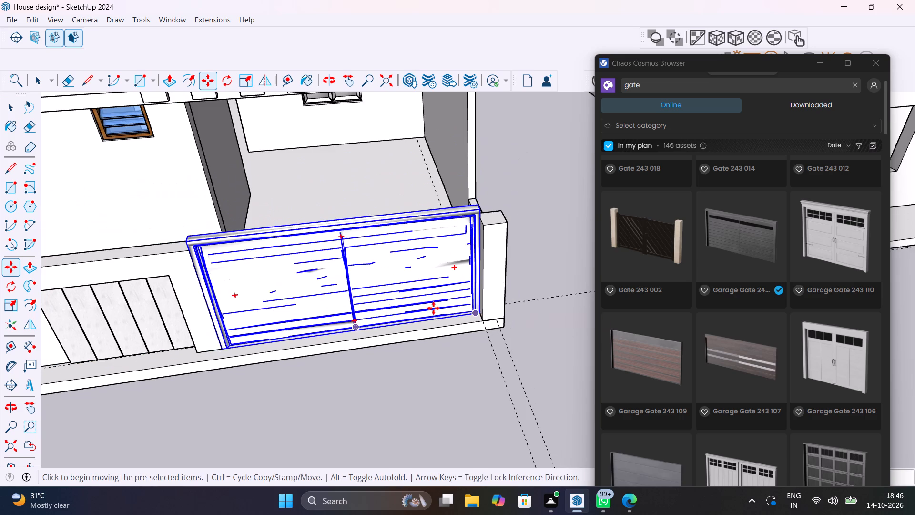
Scale the gate's height down to the top corner of the adjoining boundary wall.
middle_click_drag(281, 268, 406, 255)
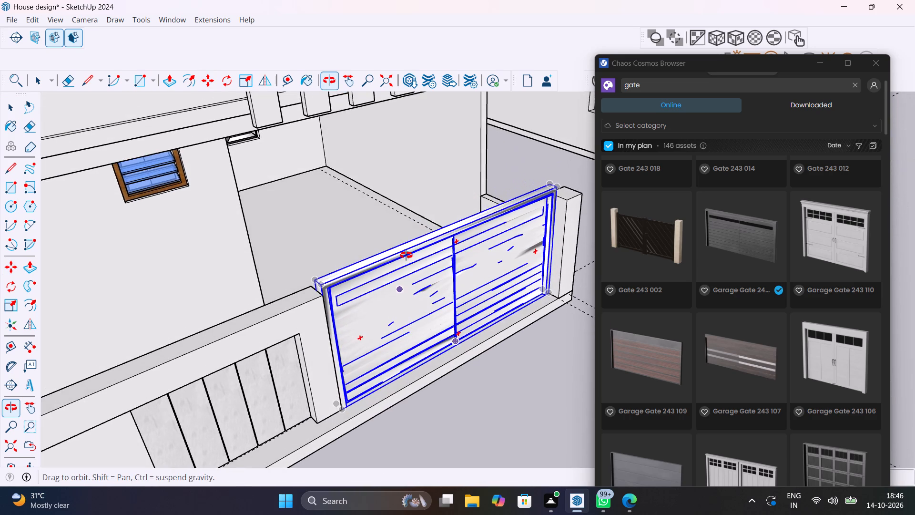
middle_click_drag(406, 255, 347, 230)
key("space")
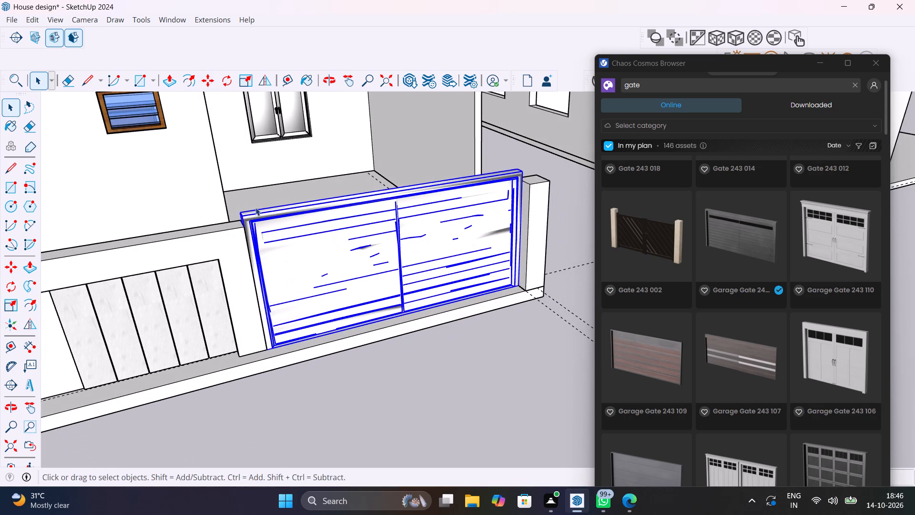
middle_click_drag(265, 210, 286, 264)
scroll(285, 258, "down", 1)
key("s")
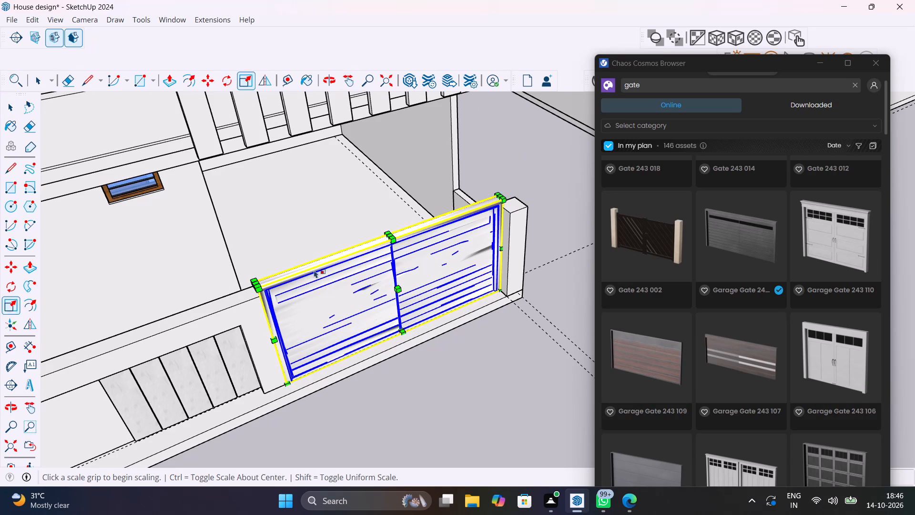
scroll(389, 234, "up", 9)
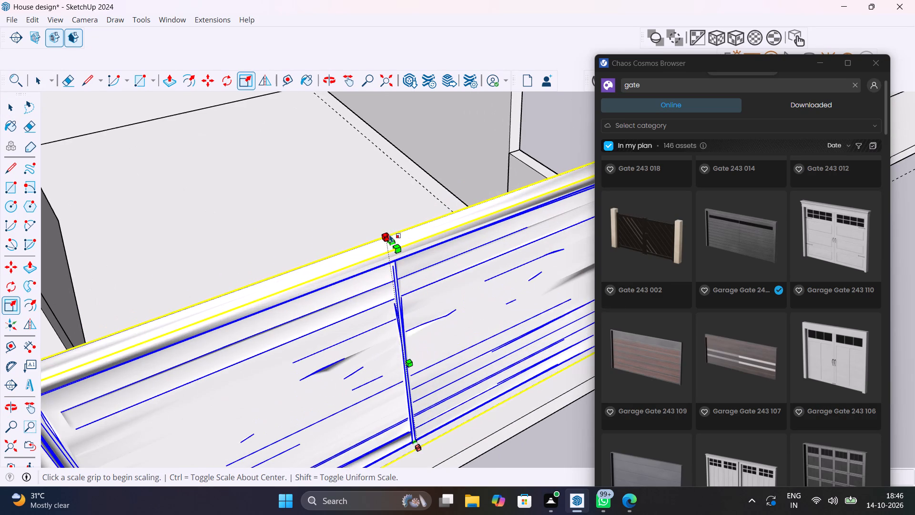
left_click(390, 243)
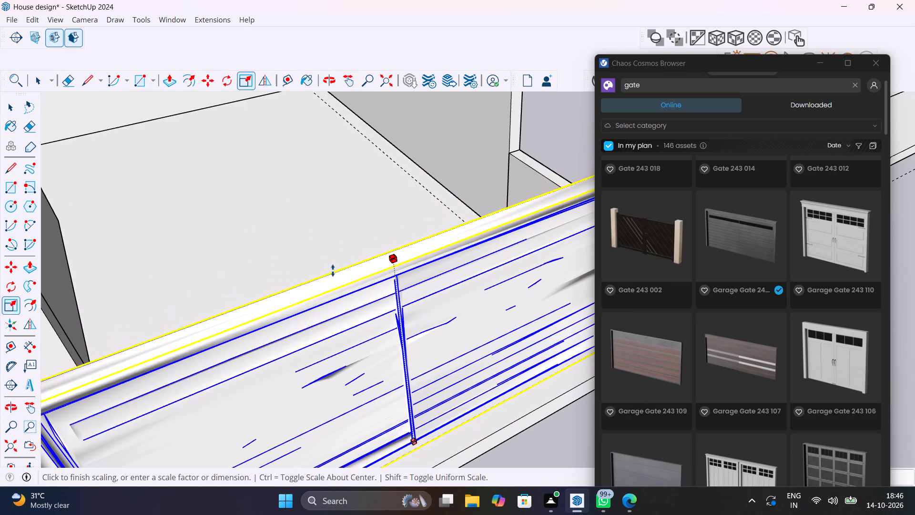
scroll(333, 270, "down", 8)
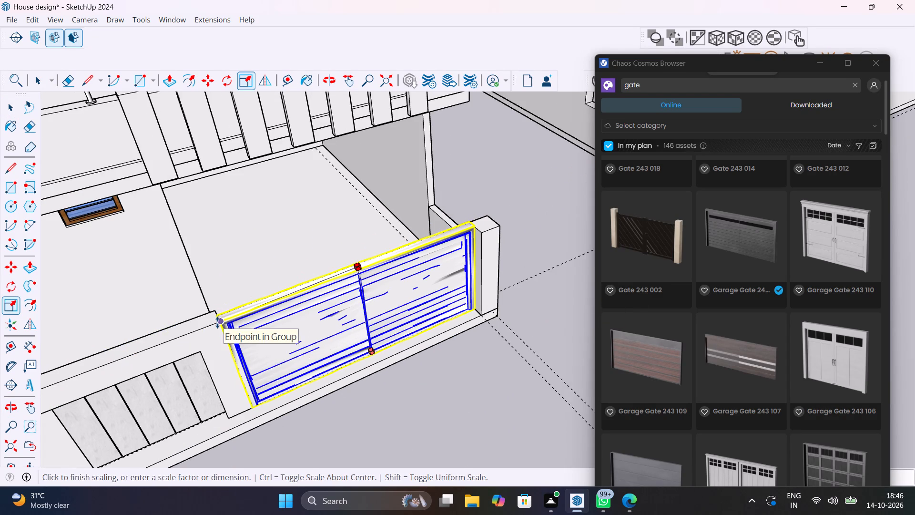
left_click(217, 322)
key("space")
left_click(395, 398)
scroll(395, 398, "down", 3)
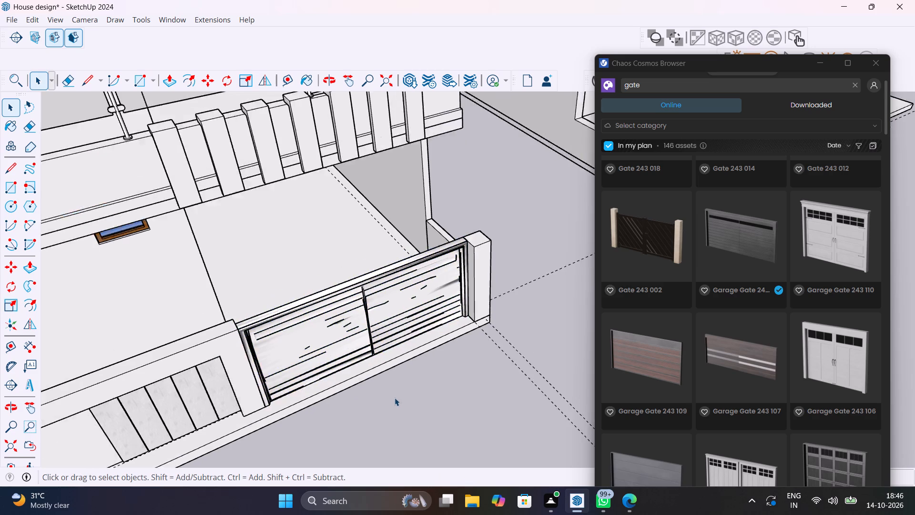
Render the house's full front view with V-Ray and inspect the fitted gate in the render.
scroll(395, 398, "down", 4)
middle_click_drag(395, 398, 308, 293)
scroll(308, 294, "down", 6)
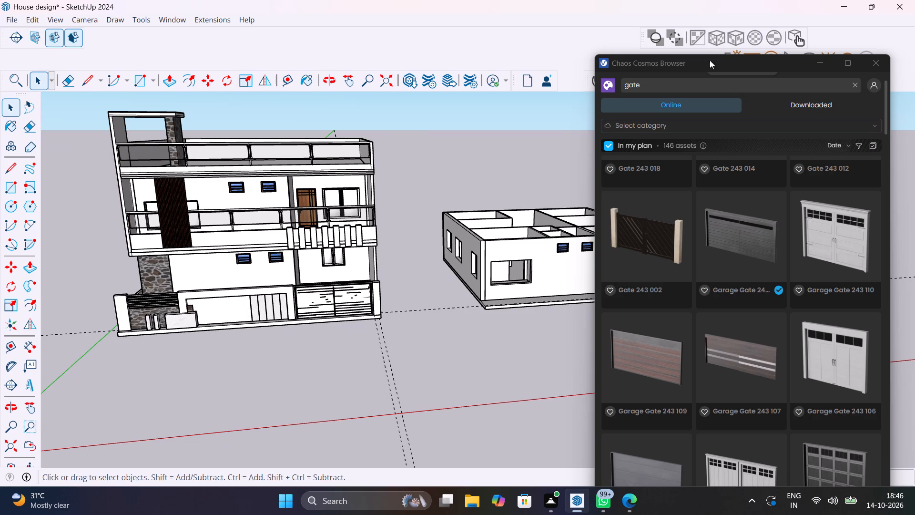
left_click_drag(722, 61, 732, 332)
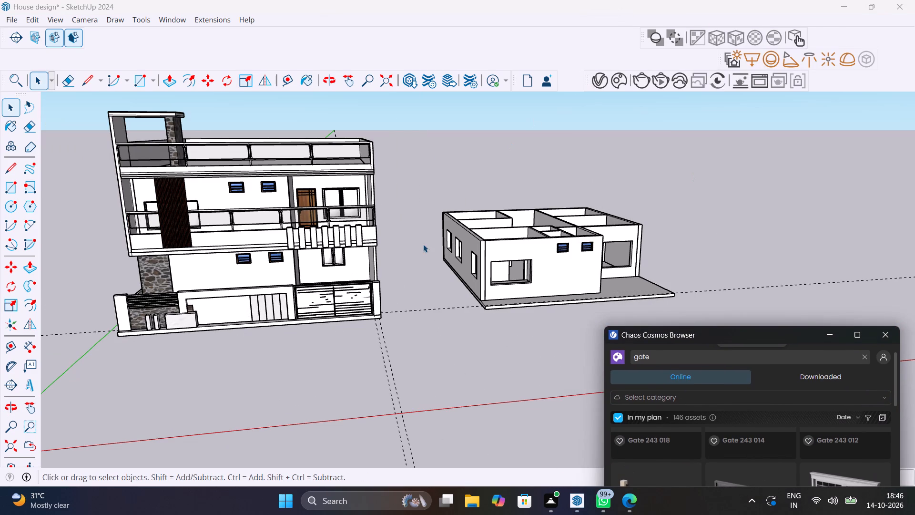
middle_click_drag(509, 281, 574, 291, "shift")
scroll(574, 292, "up", 2)
middle_click_drag(462, 239, 468, 241, "shift")
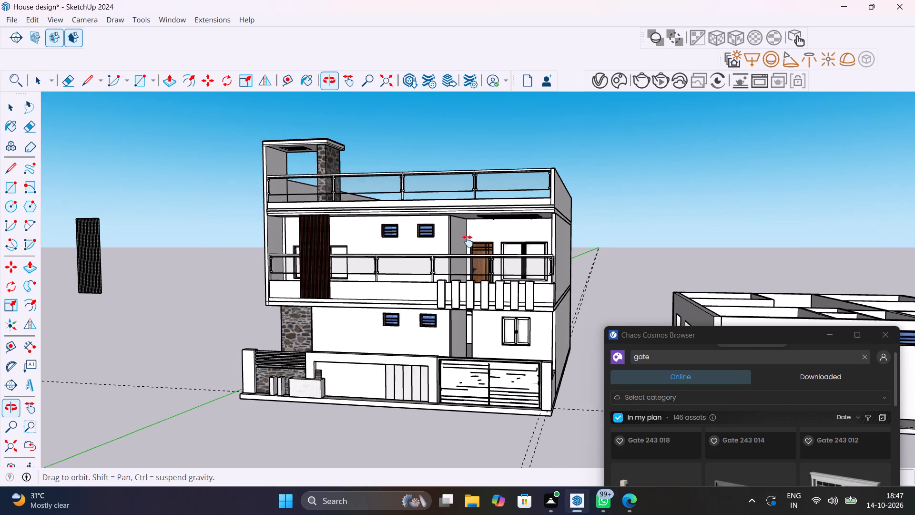
middle_click_drag(468, 241, 466, 237, "shift")
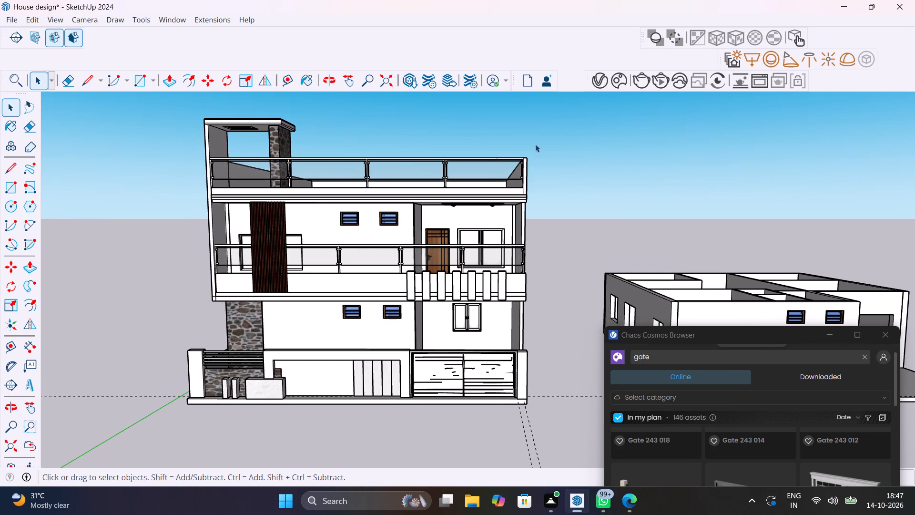
left_click(637, 82)
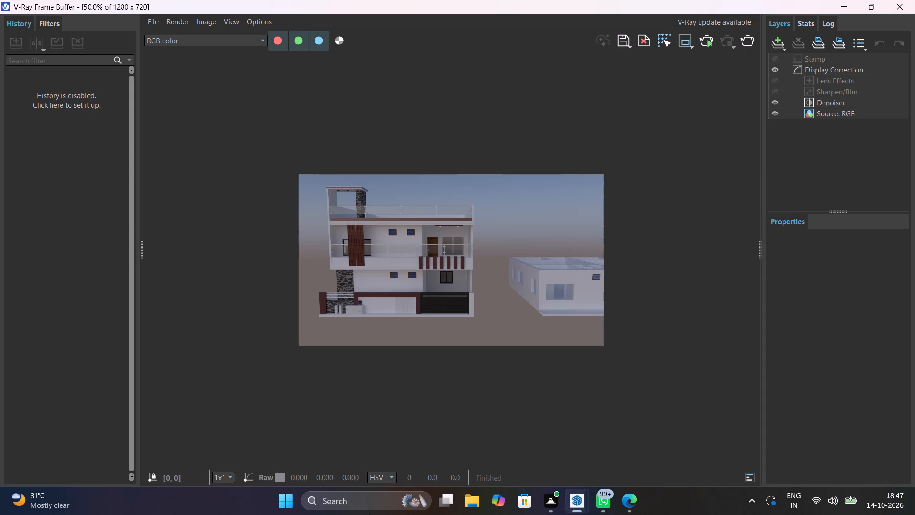
scroll(444, 275, "up", 1)
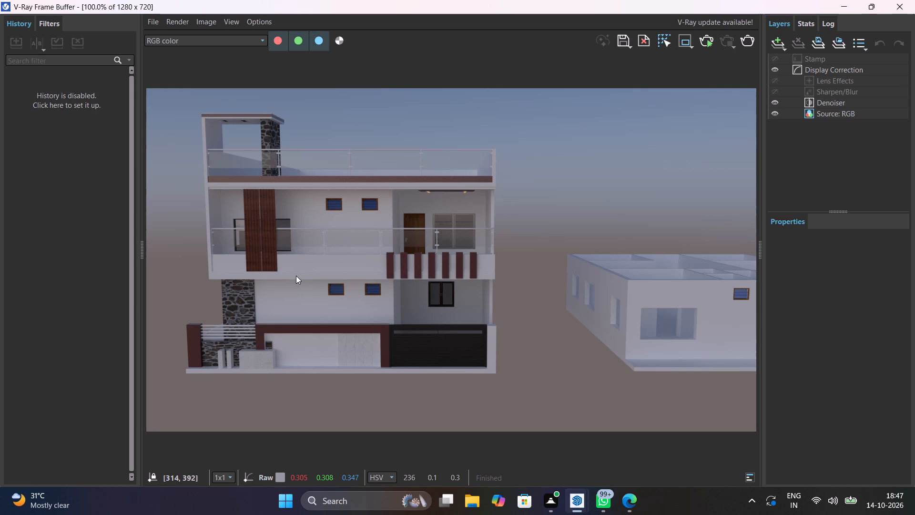
scroll(296, 274, "up", 1)
scroll(296, 274, "down", 1)
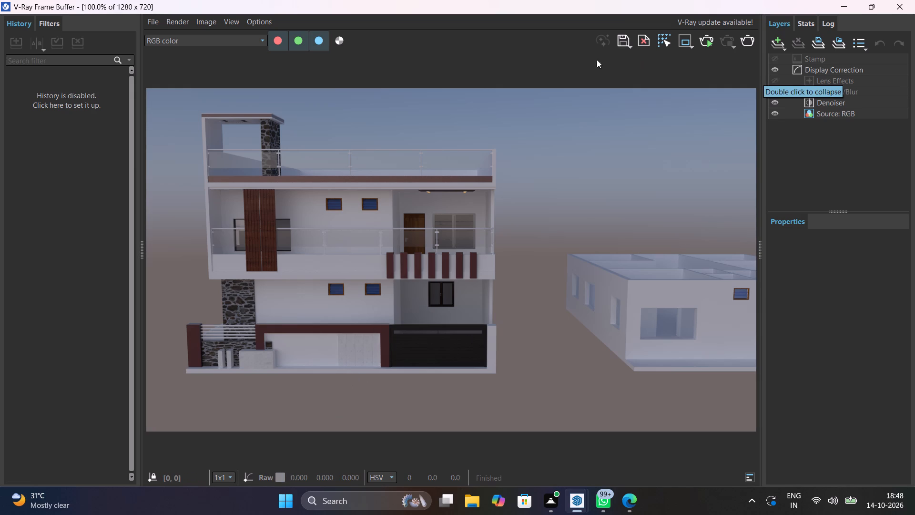
Start an interactive V-Ray render and close the frame buffer window.
left_click(703, 40)
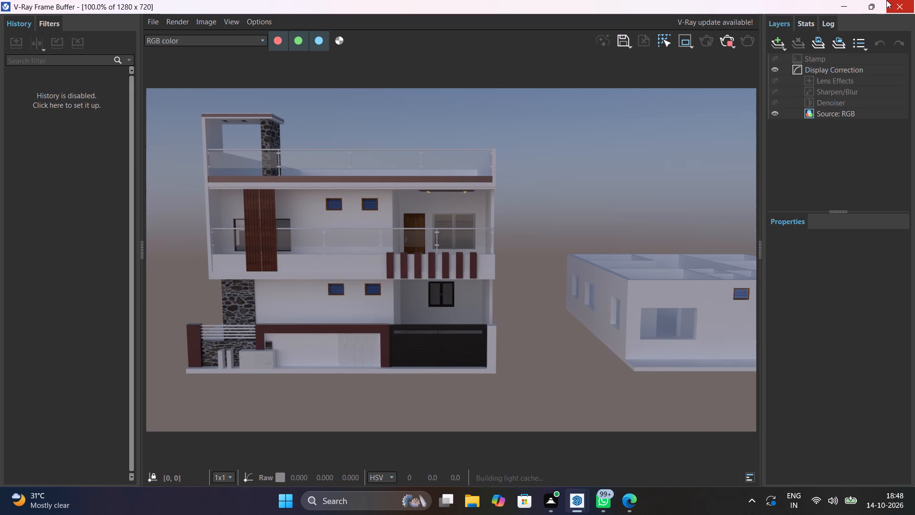
left_click(894, 4)
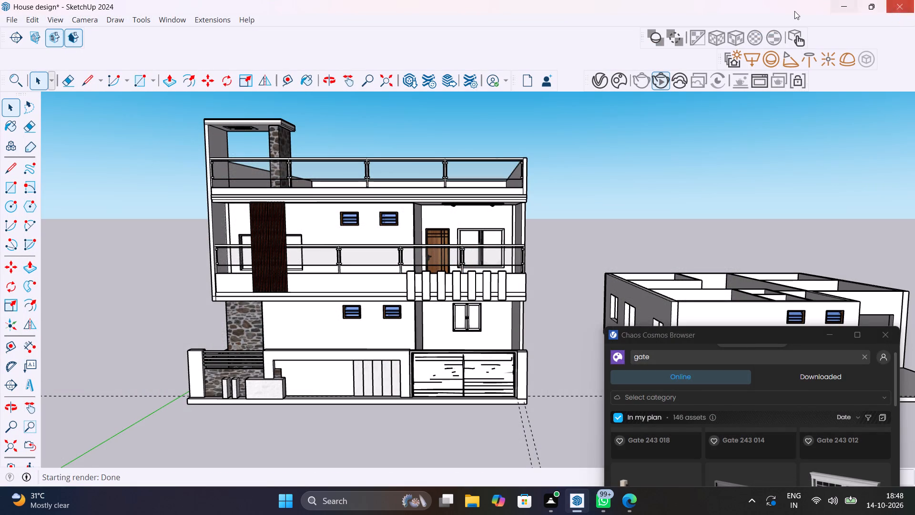
Search the Chaos Cosmos library for "plants".
left_click(838, 336)
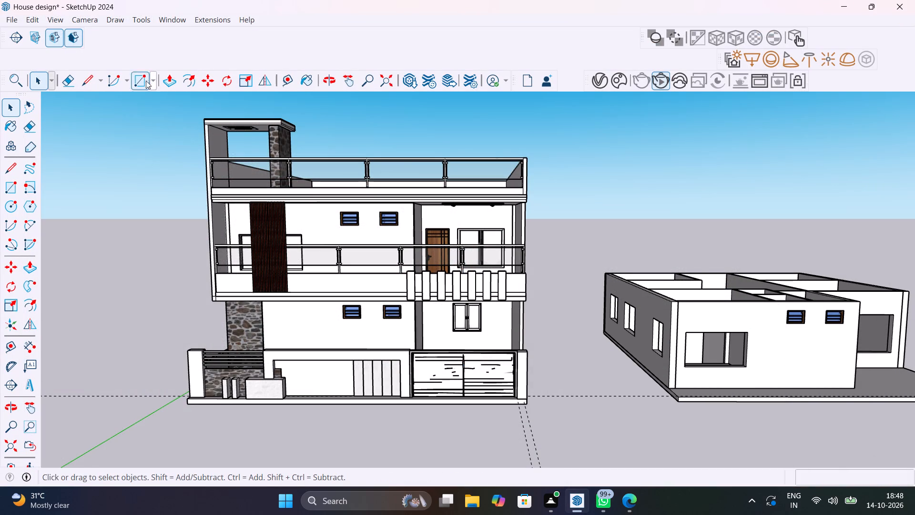
left_click(618, 80)
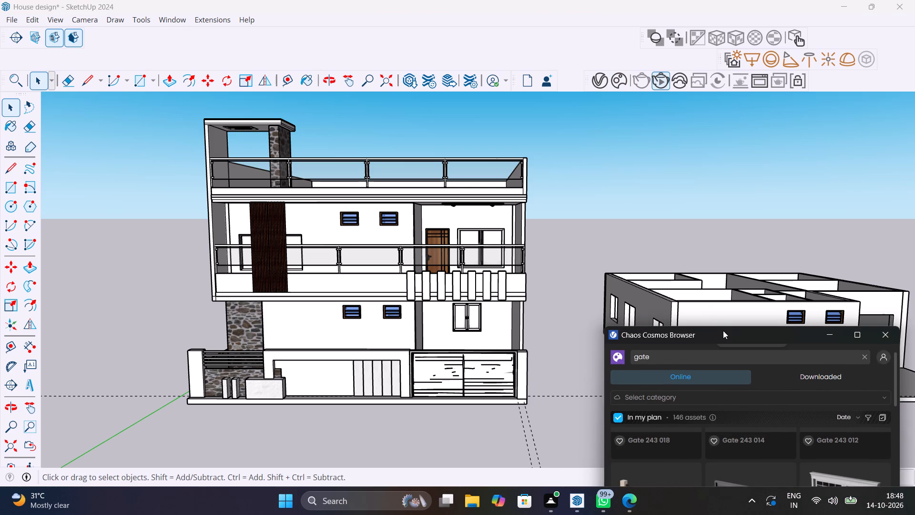
left_click_drag(723, 331, 700, 124)
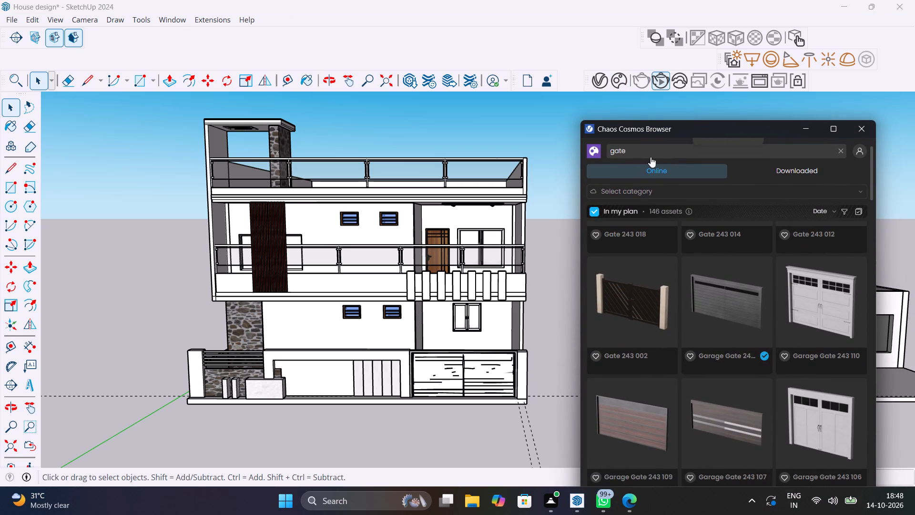
left_click(649, 151)
key("BackSpace")
key("BackSpace")
key("BackSpace")
key("BackSpace")
key("BackSpace")
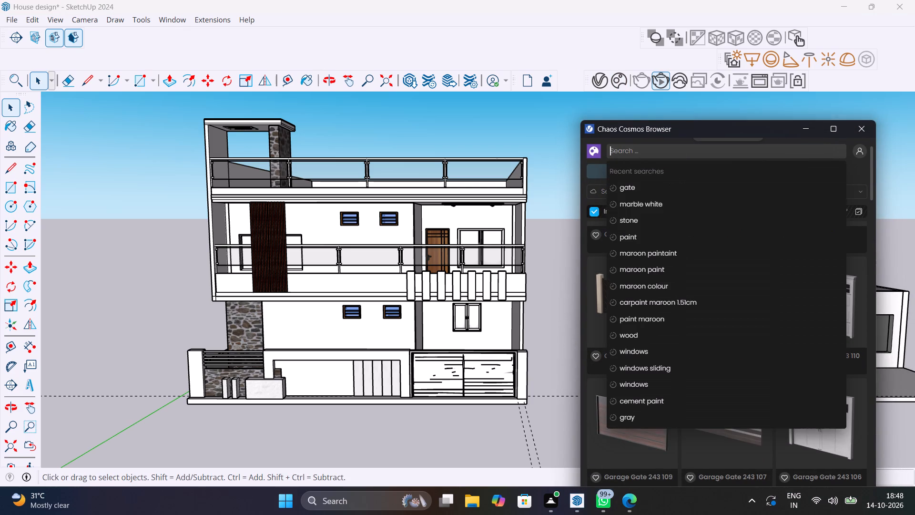
key("BackSpace")
key("BackSpace")
key("BackSpace")
key("BackSpace")
type("PLANTS")
key("Return")
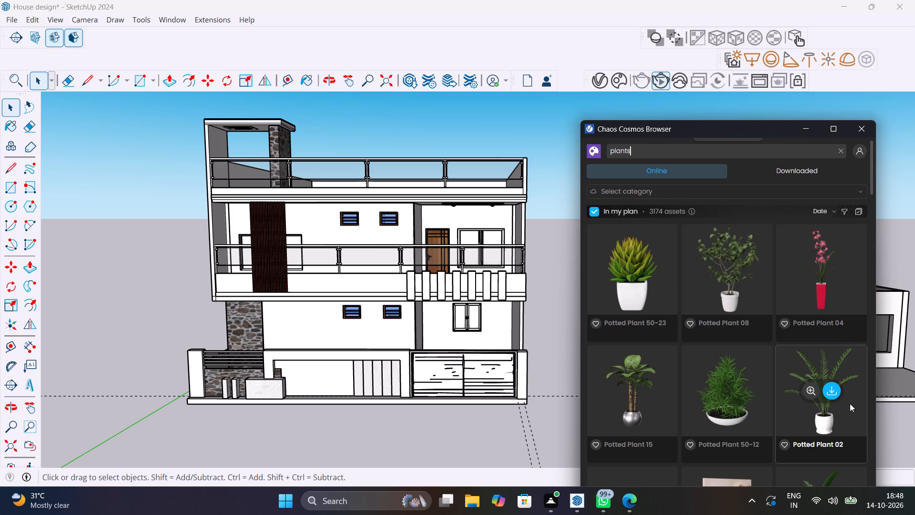
Look through the plant assets in the Chaos Cosmos results for a potted plant that suits the house.
scroll(795, 393, "down", 8)
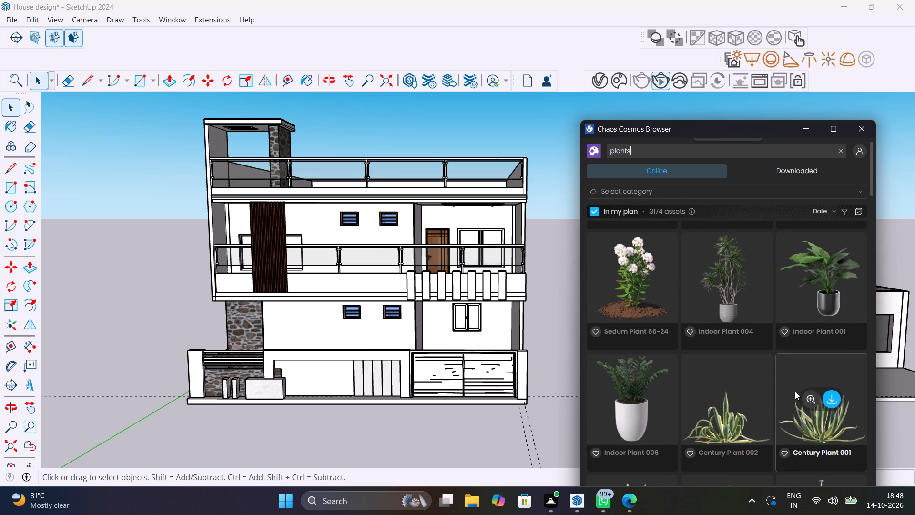
scroll(795, 391, "down", 5)
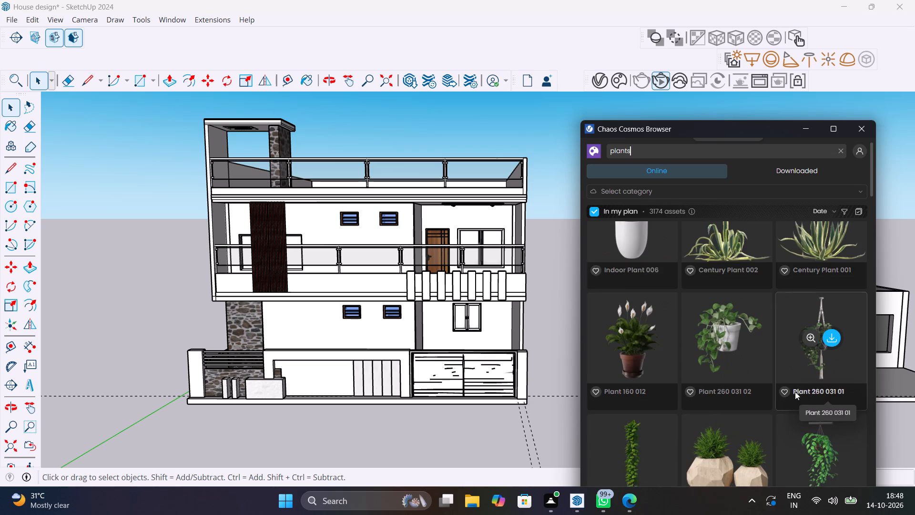
scroll(795, 391, "up", 2)
scroll(795, 391, "down", 4)
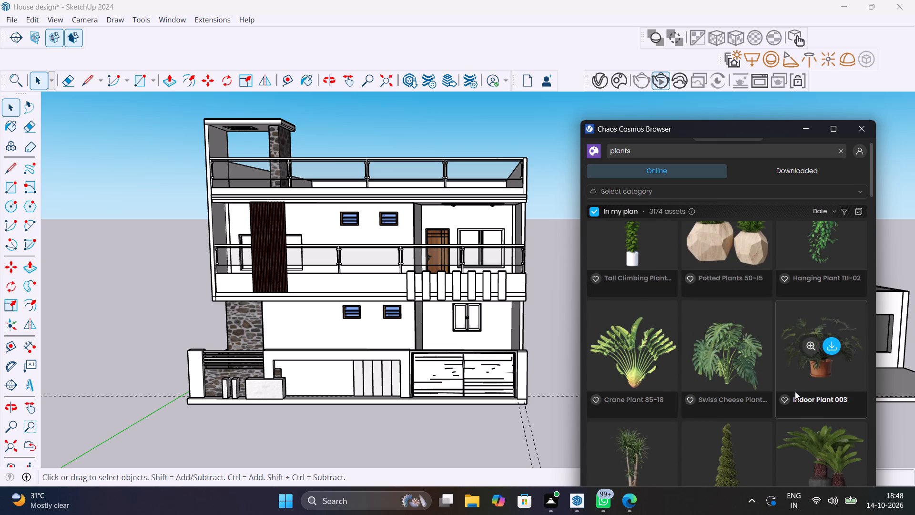
scroll(795, 391, "down", 3)
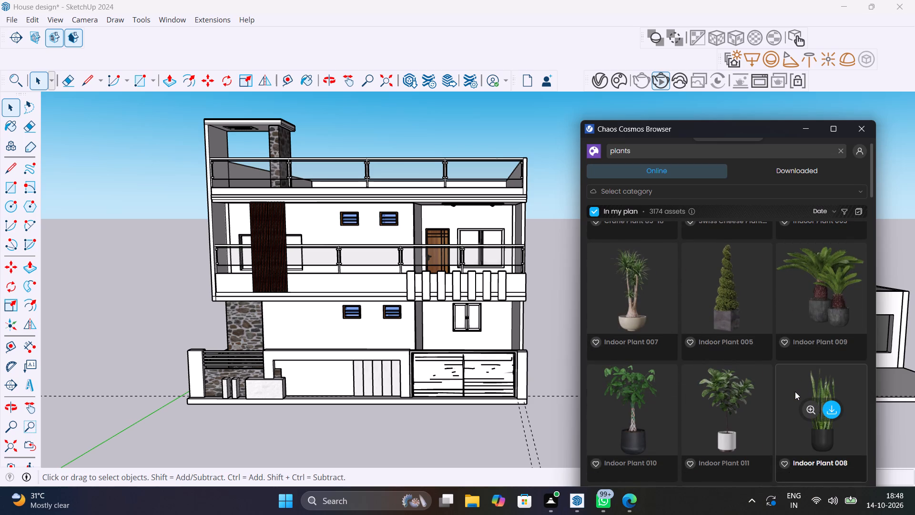
scroll(795, 391, "down", 9)
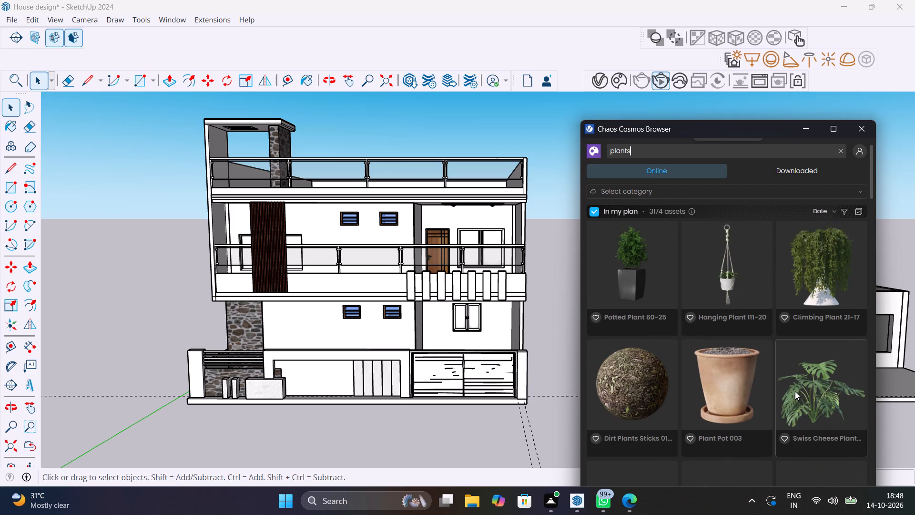
scroll(795, 391, "down", 5)
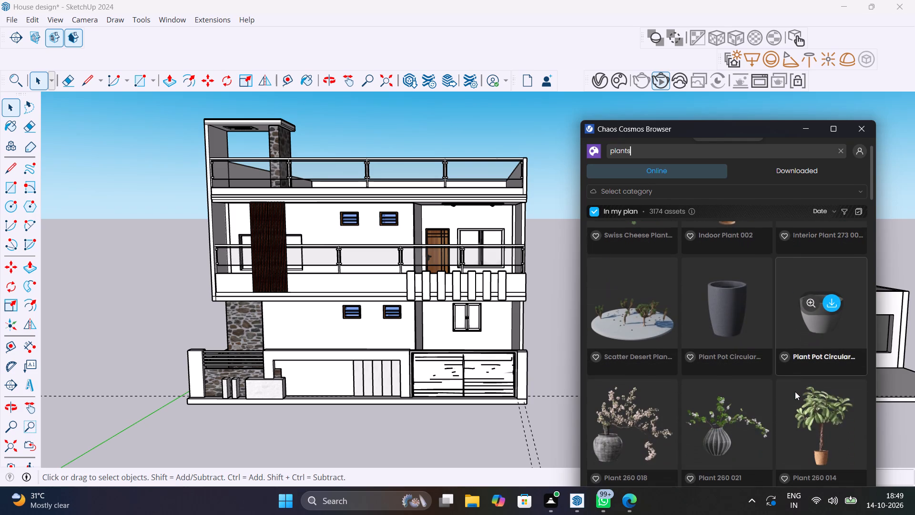
scroll(795, 391, "down", 7)
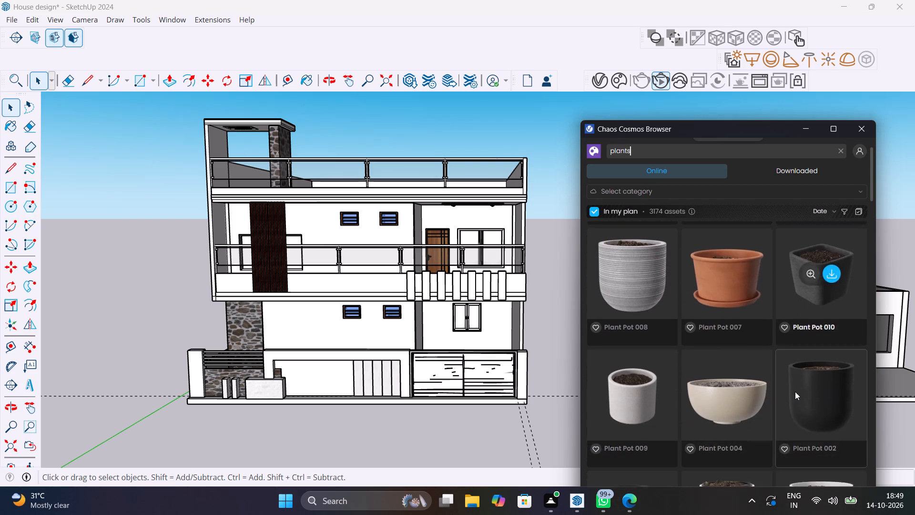
scroll(795, 391, "down", 4)
scroll(795, 391, "up", 9)
scroll(795, 391, "down", 11)
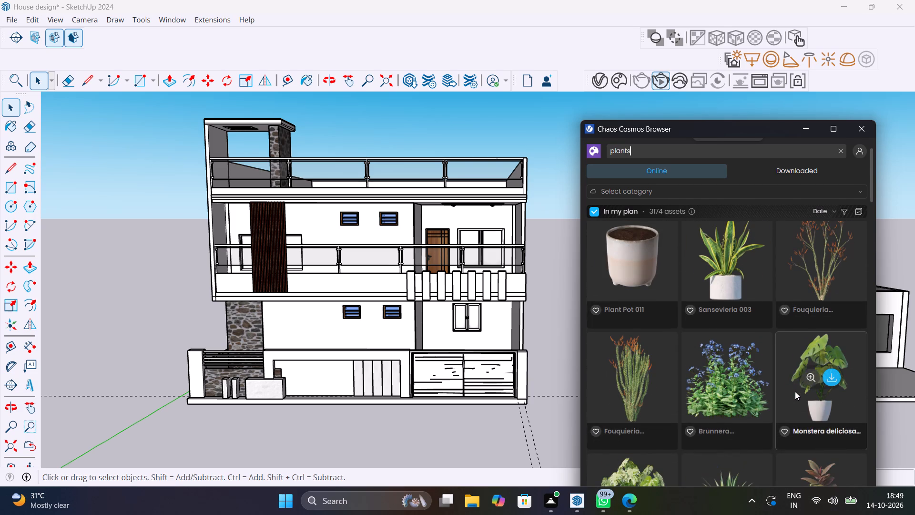
scroll(795, 391, "up", 9)
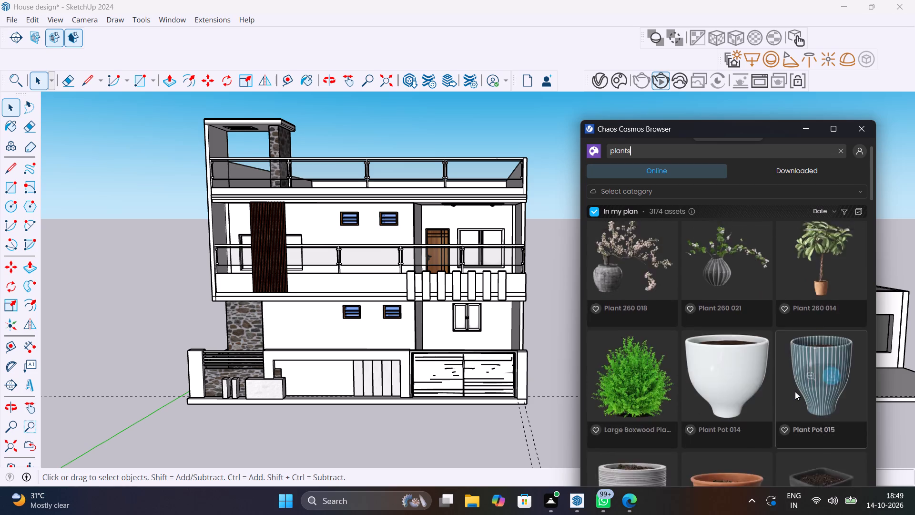
scroll(795, 391, "up", 20)
scroll(795, 391, "up", 2)
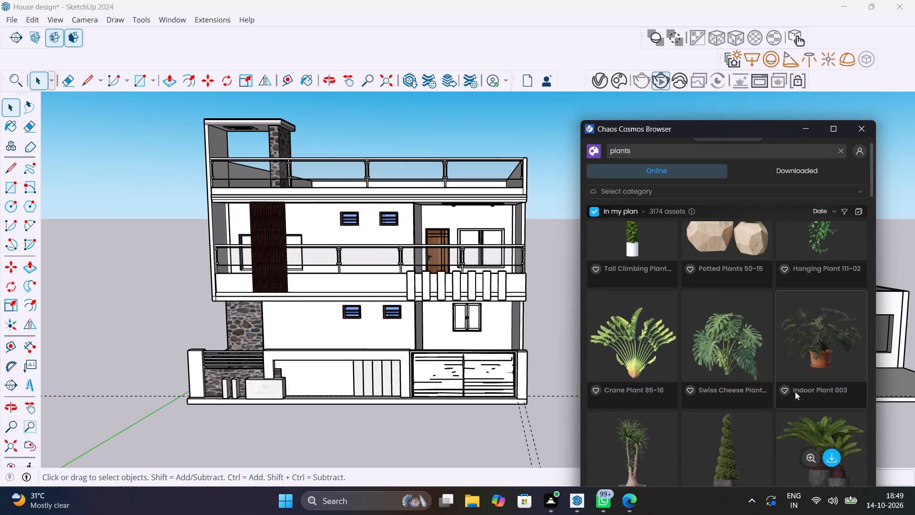
scroll(795, 391, "up", 12)
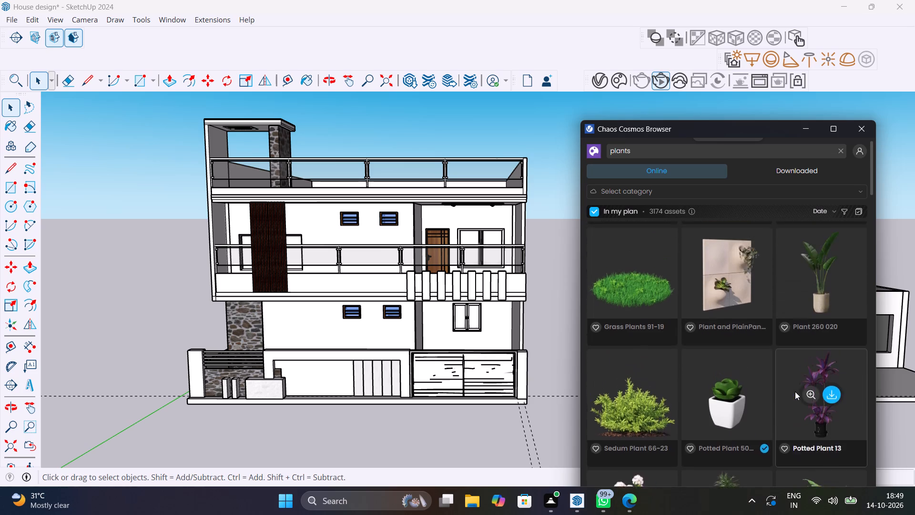
scroll(795, 391, "up", 2)
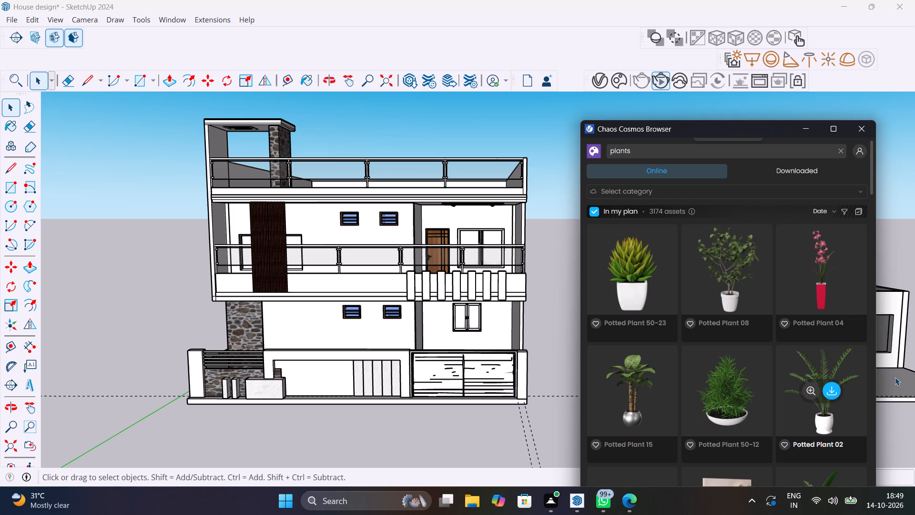
Download the Potted Plant 02 asset and import it into the model.
left_click(834, 392)
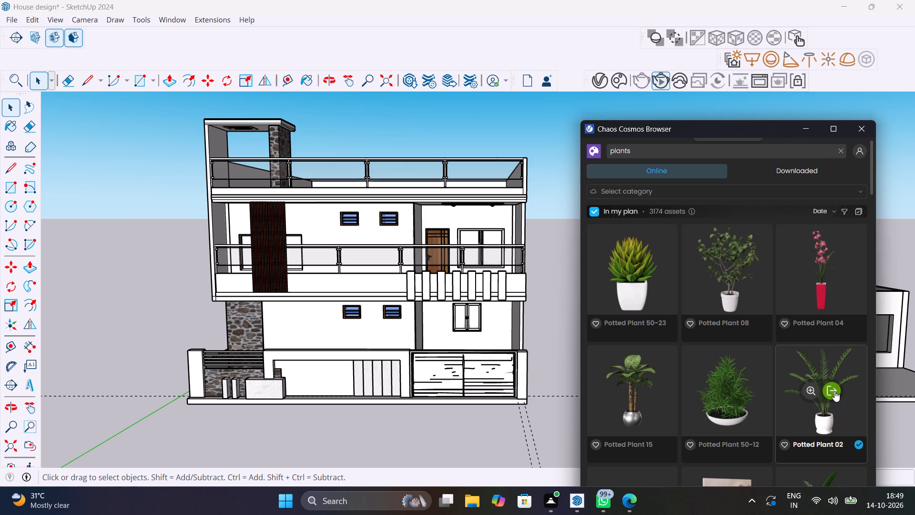
left_click(828, 391)
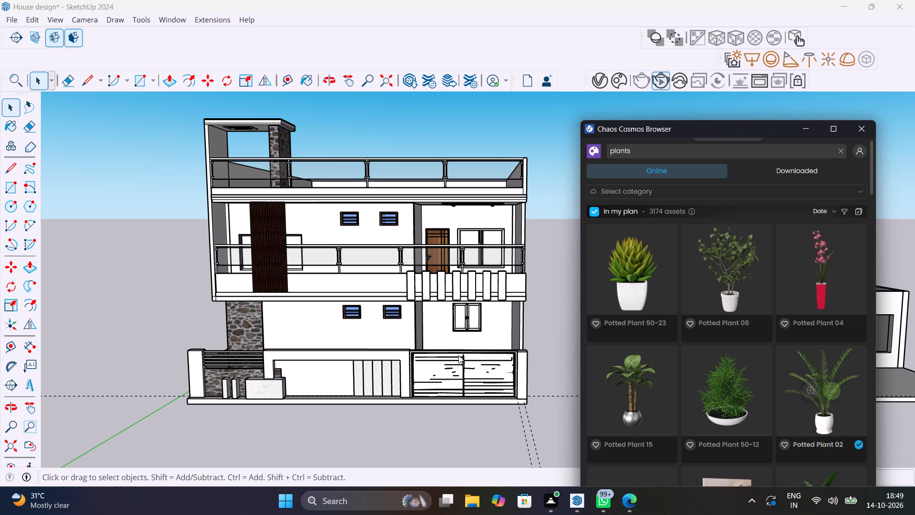
Place Potted Plant 02 on the roof terrace floor, in the front corner under the canopy slab near the stone column.
scroll(416, 396, "down", 6)
scroll(317, 282, "up", 10)
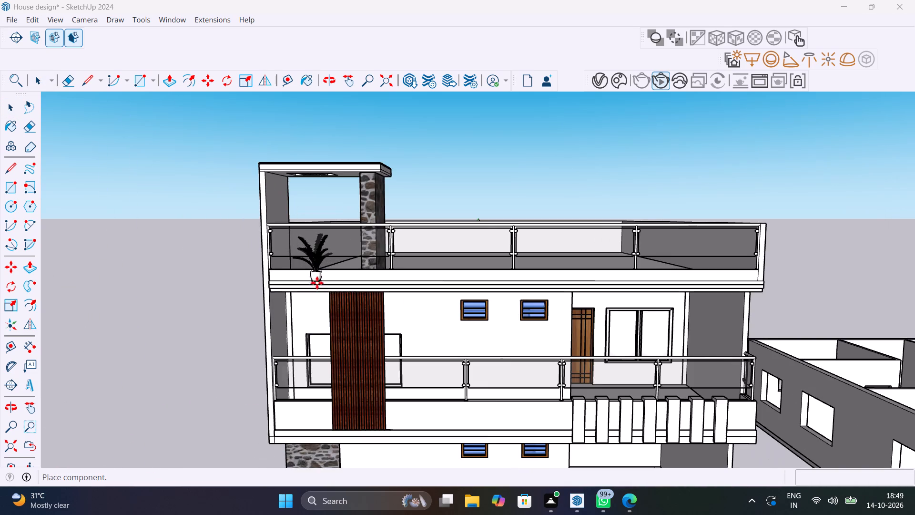
middle_click_drag(317, 282, 324, 382)
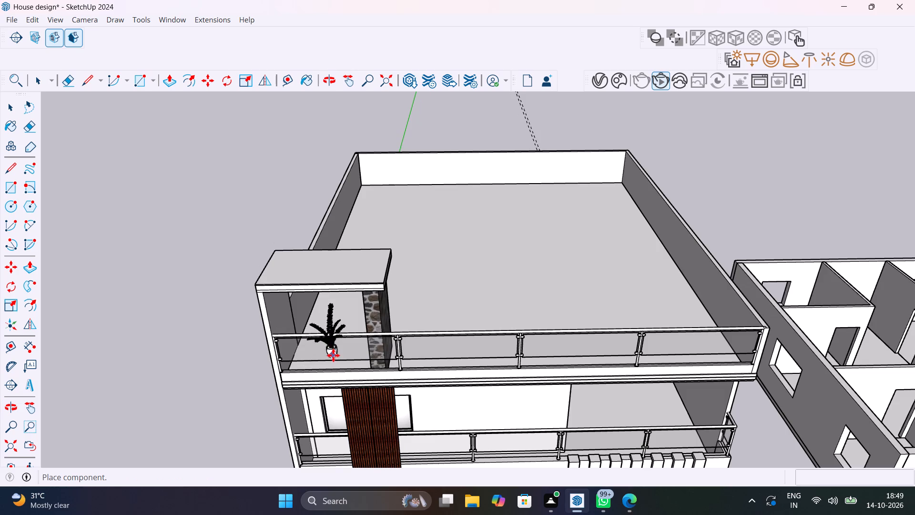
scroll(333, 355, "up", 11)
middle_click_drag(333, 354, 531, 310)
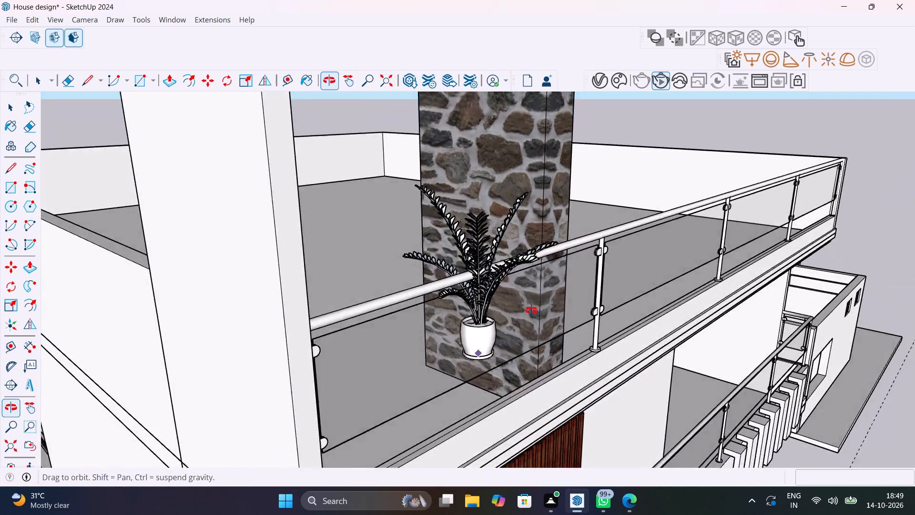
middle_click_drag(531, 310, 549, 370)
scroll(436, 367, "up", 10)
middle_click_drag(436, 368, 501, 363)
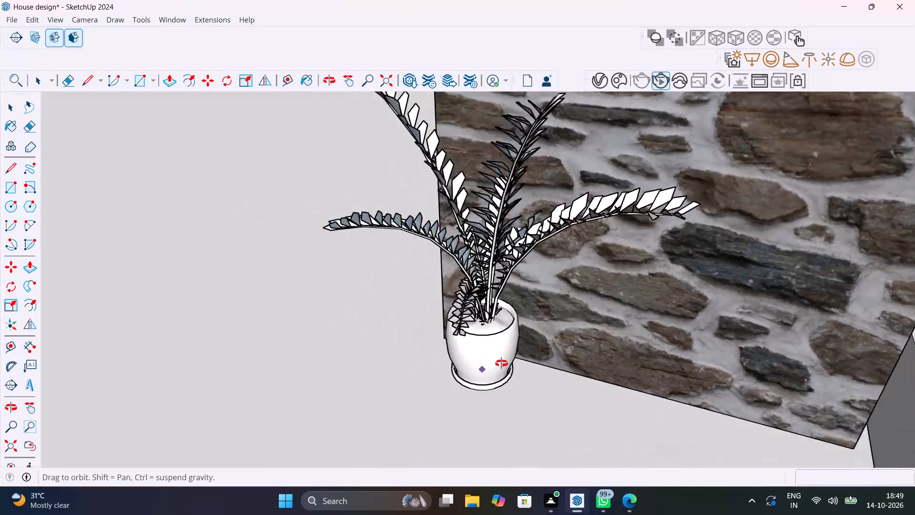
middle_click_drag(501, 363, 600, 343)
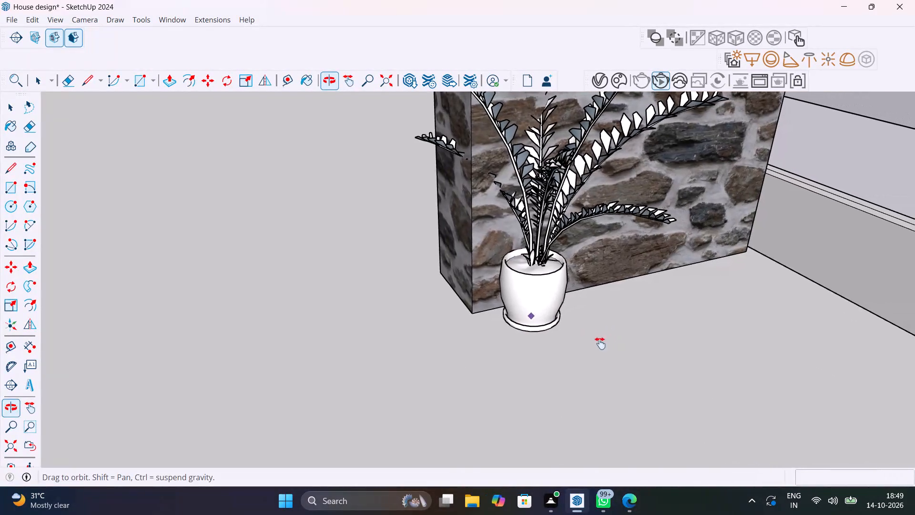
middle_click_drag(600, 343, 480, 333)
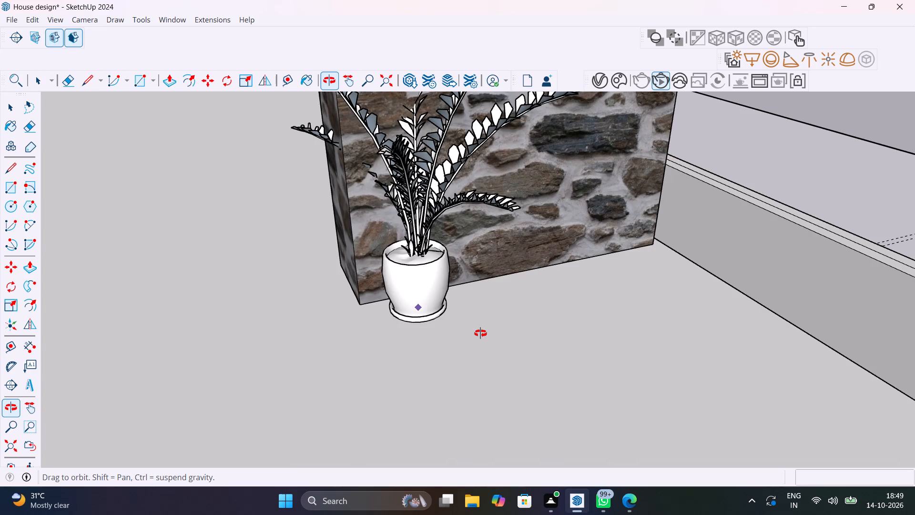
middle_click_drag(480, 333, 529, 334)
scroll(707, 362, "down", 9)
middle_click_drag(707, 362, 681, 344)
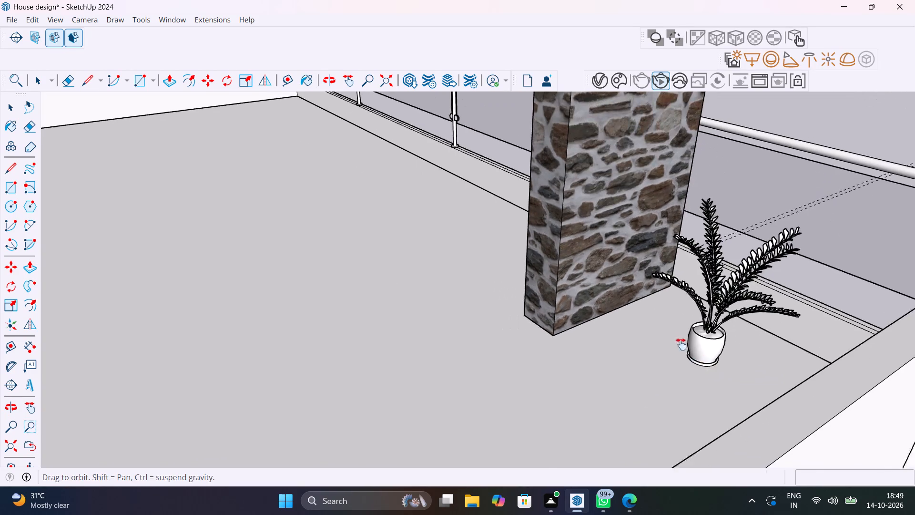
middle_click_drag(681, 344, 625, 316)
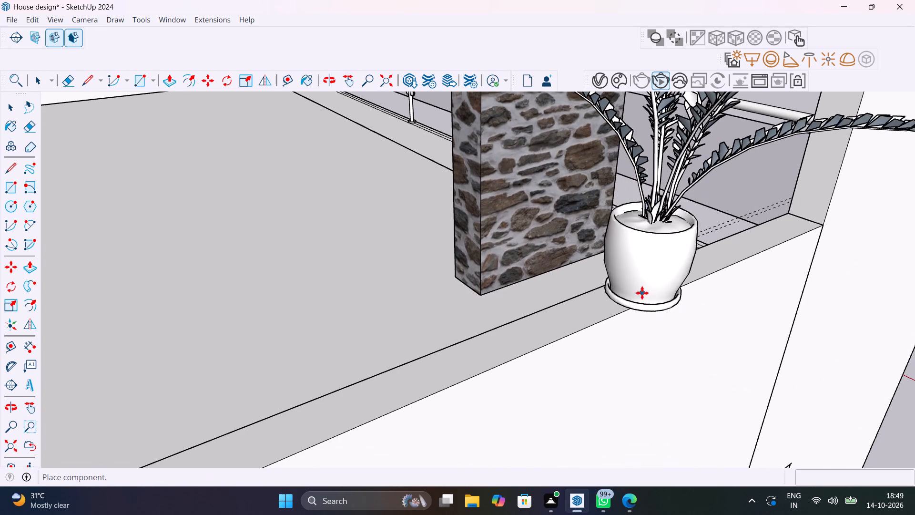
middle_click_drag(642, 292, 736, 333)
scroll(650, 278, "up", 10)
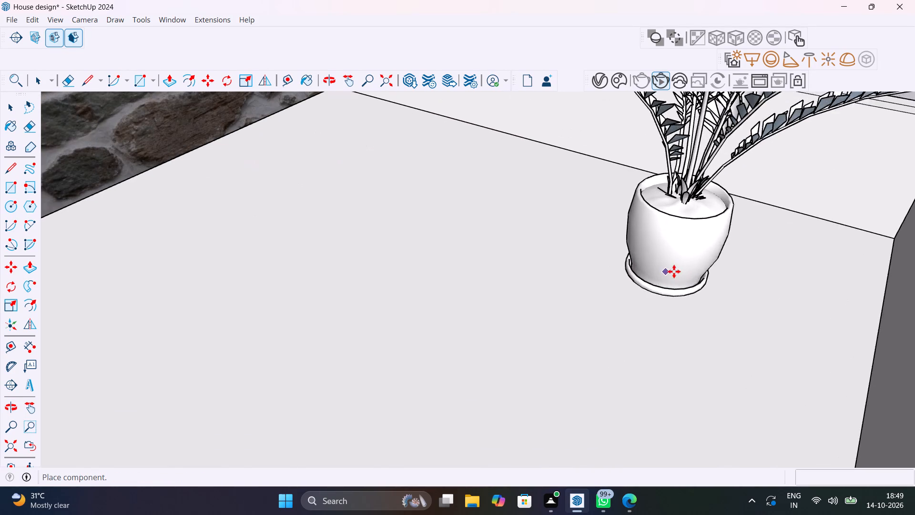
left_click(653, 274)
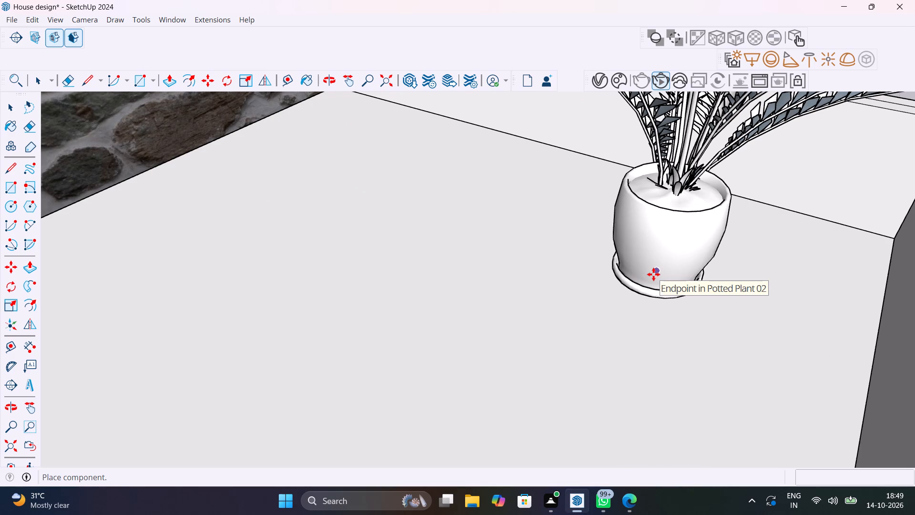
left_click(651, 278)
Place a second Potted Plant 02 on the roof terrace behind the front railing, beyond the stone column and in line with the first.
scroll(481, 269, "down", 14)
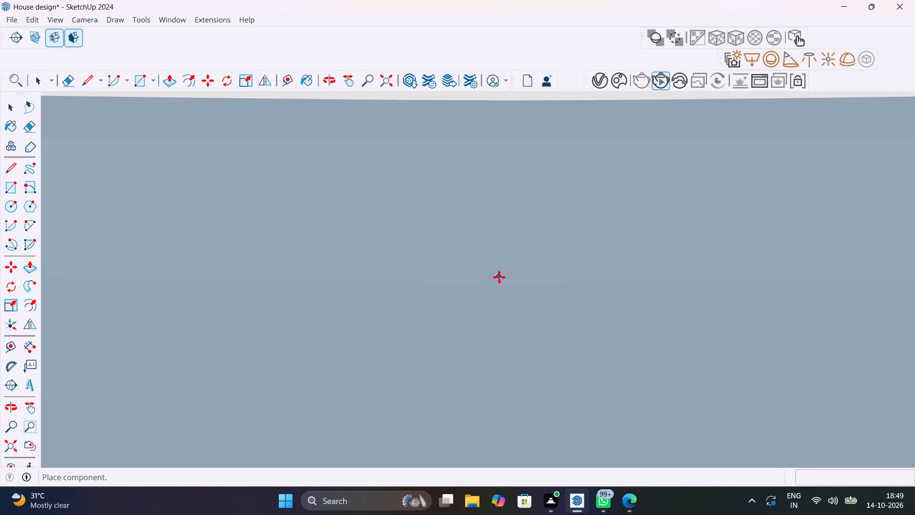
middle_click_drag(499, 276, 182, 306)
left_click(16, 444)
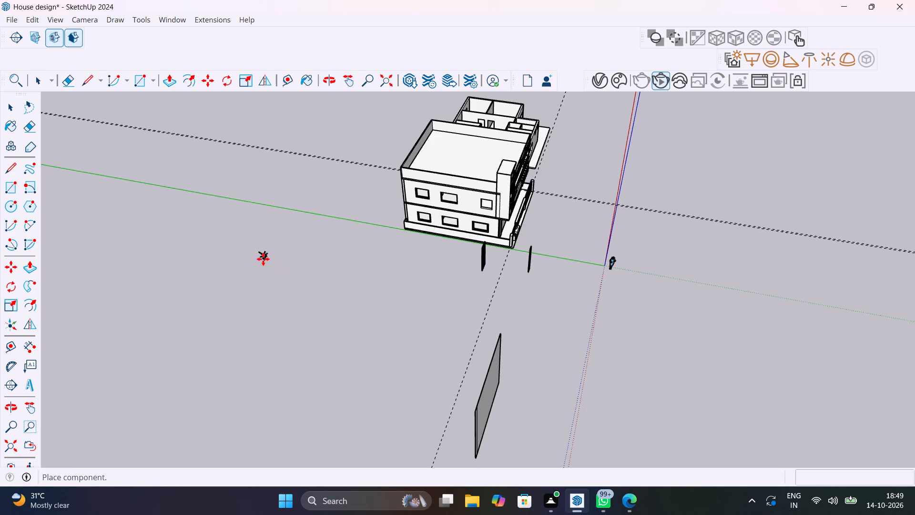
scroll(520, 147, "up", 11)
middle_click_drag(423, 183, 372, 169)
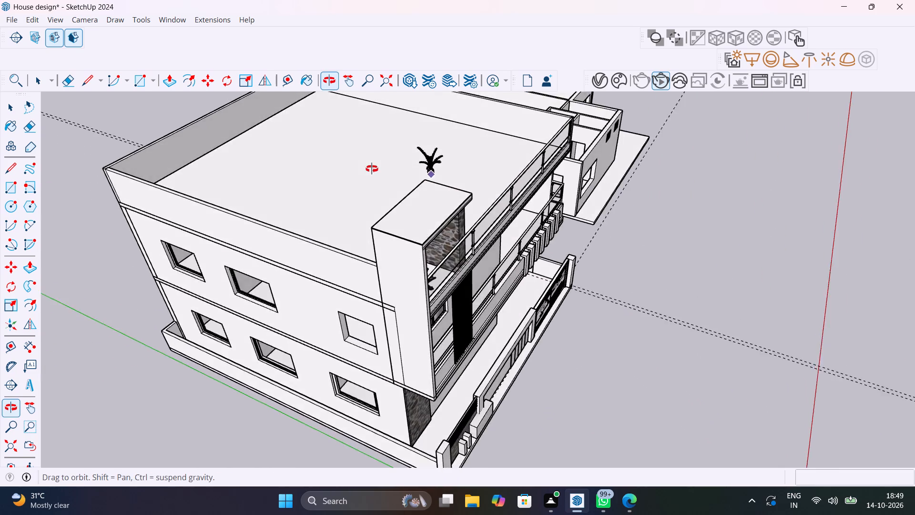
middle_click_drag(372, 169, 329, 156)
scroll(452, 211, "up", 1)
middle_click_drag(452, 210, 281, 190)
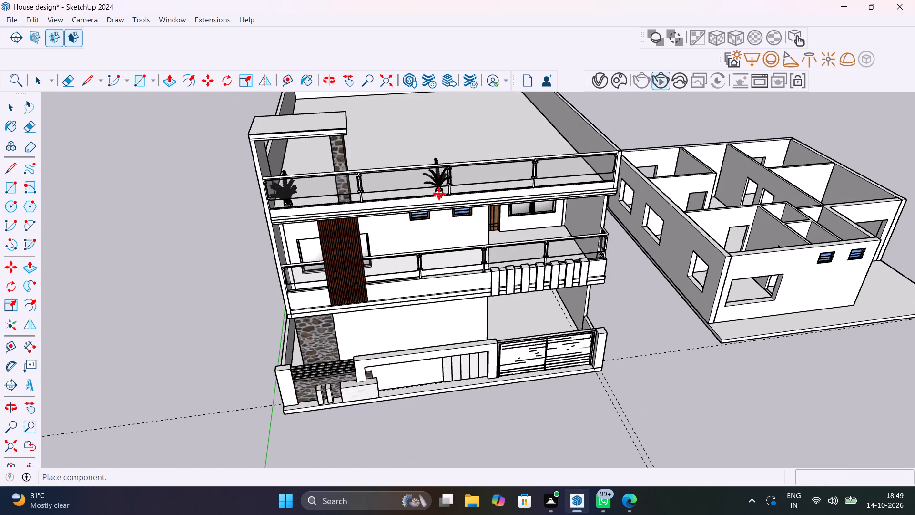
scroll(439, 193, "up", 9)
middle_click_drag(439, 193, 458, 335)
scroll(517, 343, "up", 3)
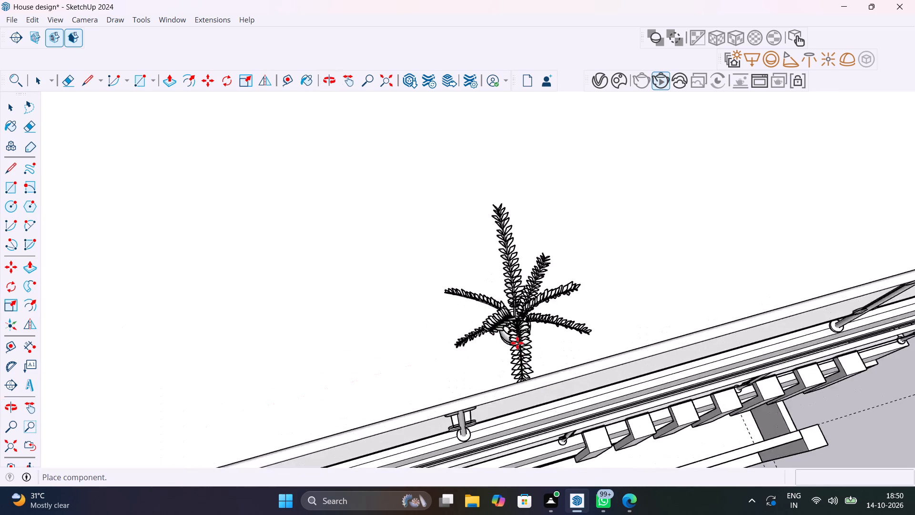
scroll(517, 343, "up", 4)
middle_click_drag(518, 343, 844, 291)
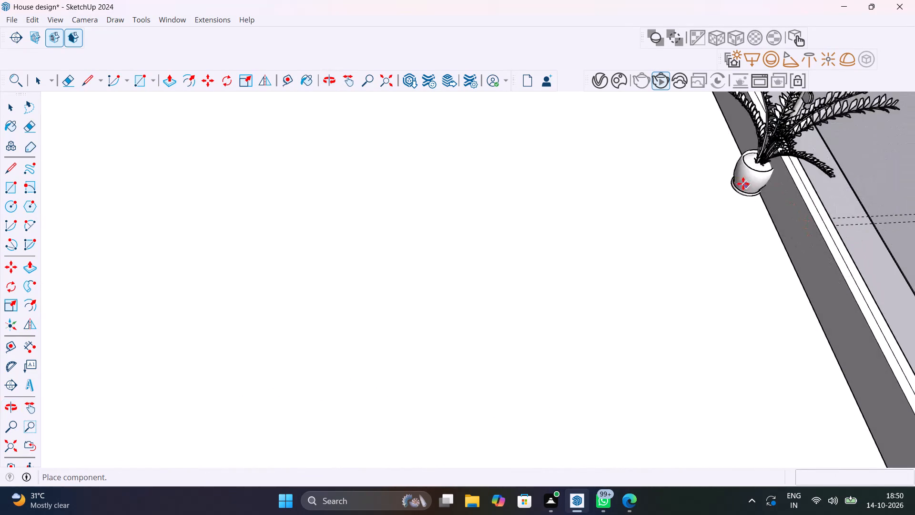
left_click(701, 145)
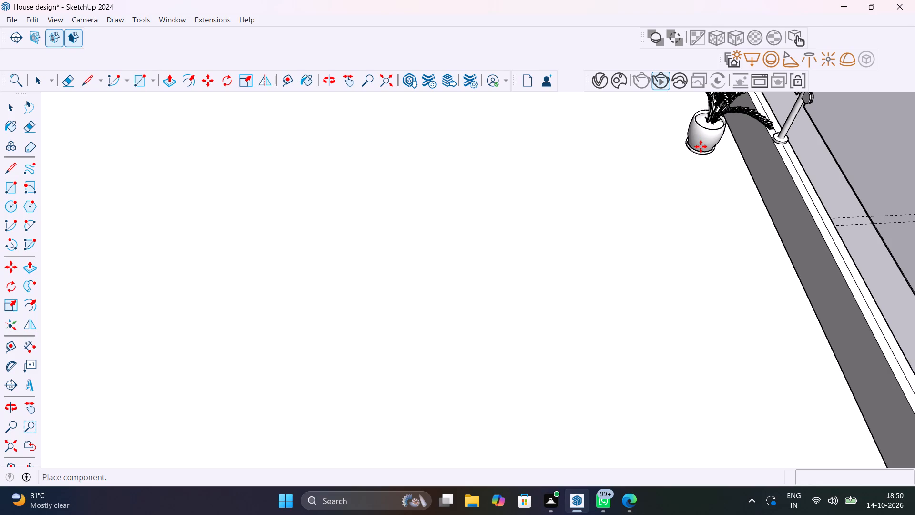
Place a third Potted Plant 02 behind the front railing at the far corner of the roof terrace.
scroll(701, 144, "down", 12)
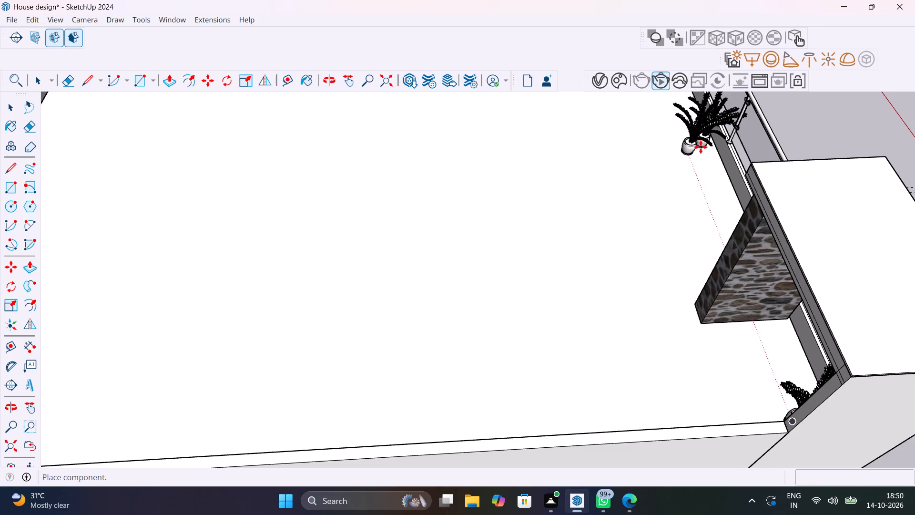
middle_click_drag(714, 263, 720, 464, "shift")
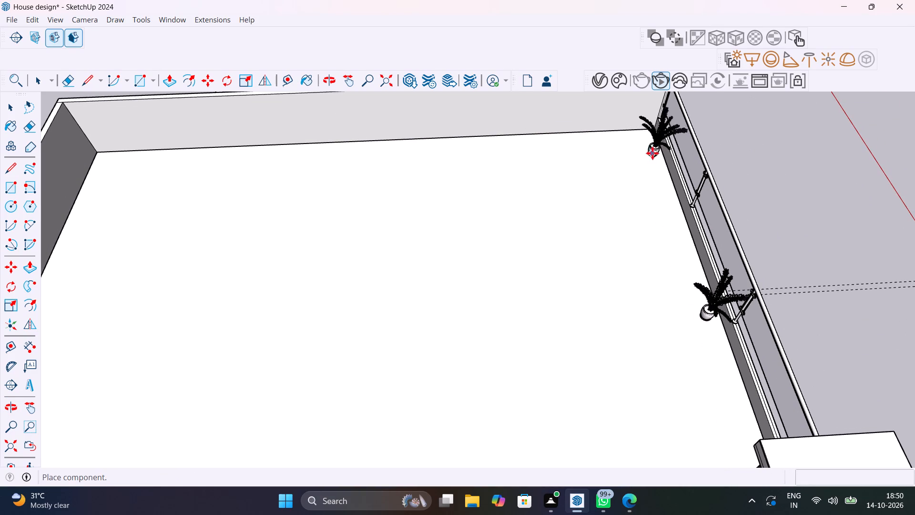
left_click(650, 152)
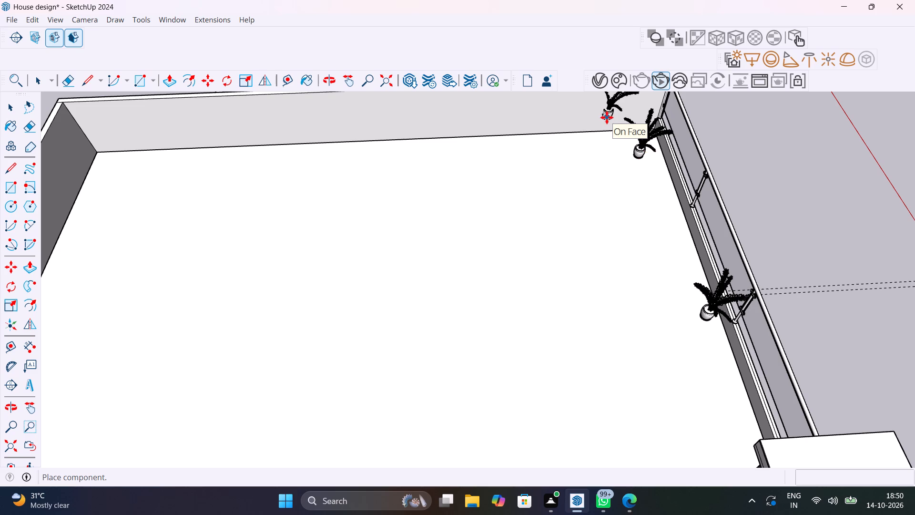
scroll(600, 89, "down", 7)
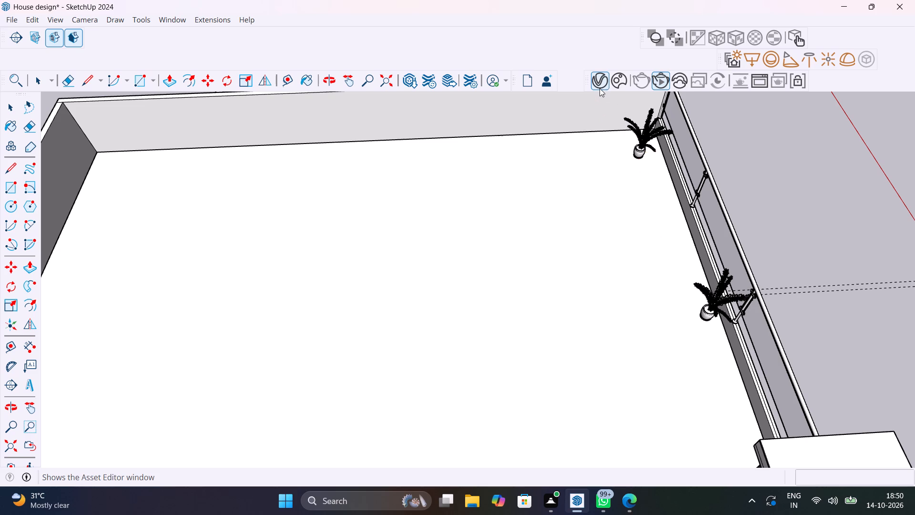
End the plant placement and move the Chaos Cosmos Browser aside, clear of the house front.
scroll(600, 88, "down", 6)
scroll(720, 120, "down", 9)
scroll(732, 190, "down", 1)
middle_click_drag(785, 187, 778, 179)
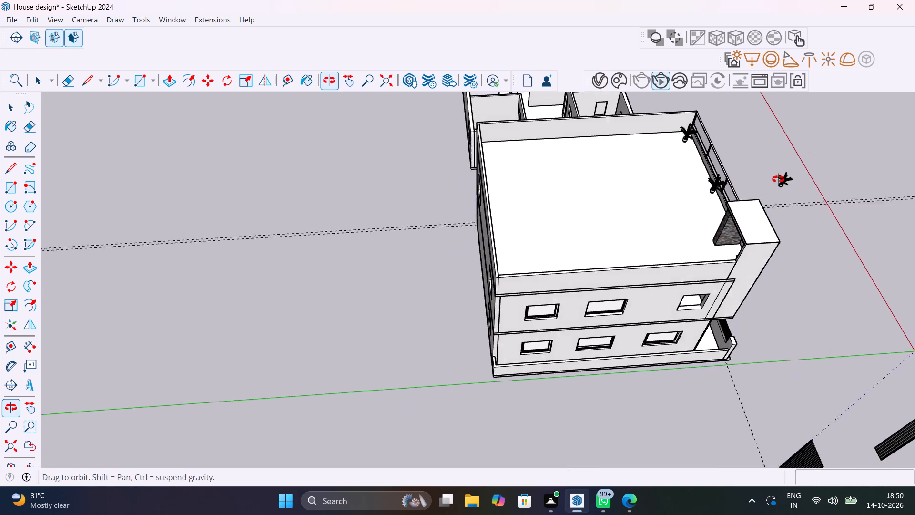
middle_click_drag(778, 179, 435, 63)
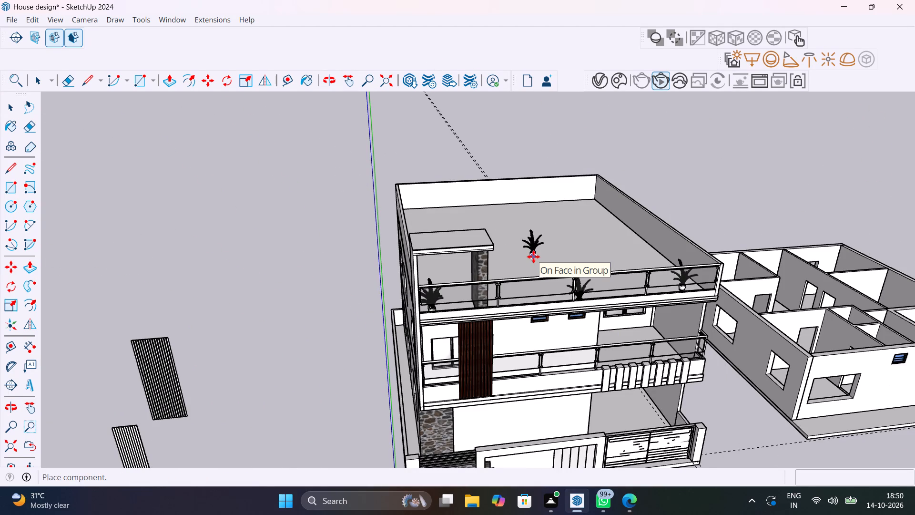
scroll(533, 257, "down", 1)
middle_click_drag(533, 256, 415, 168, "shift")
scroll(487, 204, "up", 4)
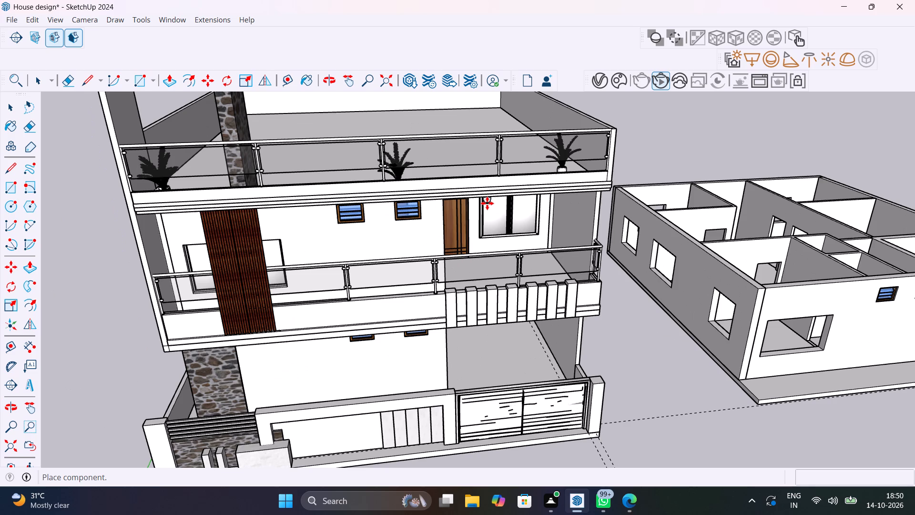
key("space")
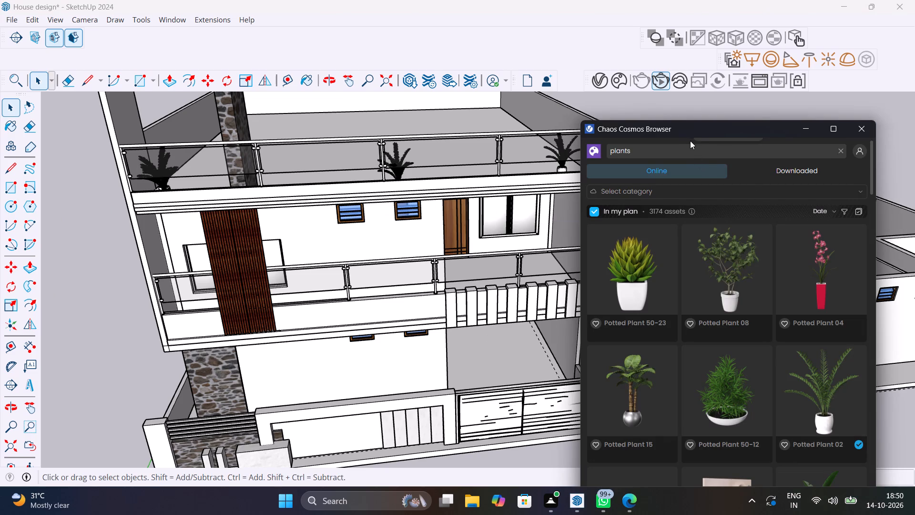
left_click_drag(699, 129, 744, 278)
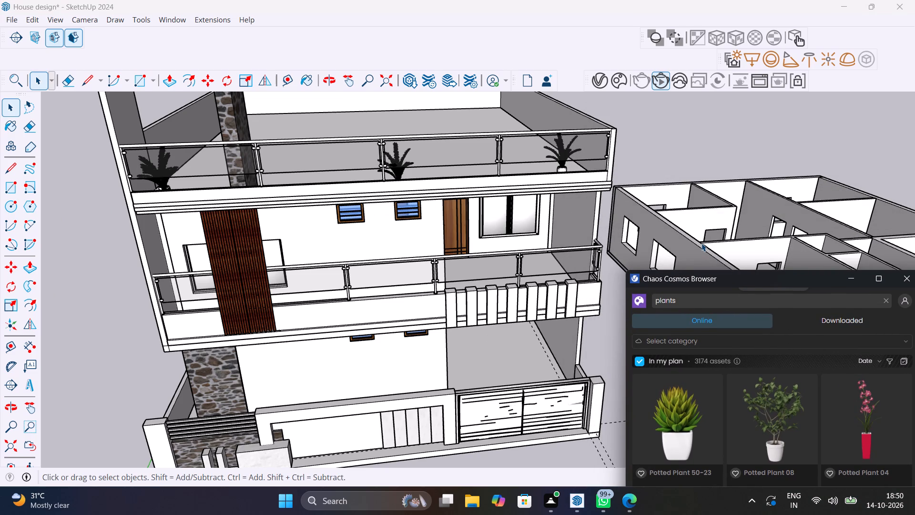
Scale the potted plant at the far corner of the roof terrace taller, so its leaves rise above the front railing.
scroll(560, 160, "up", 9)
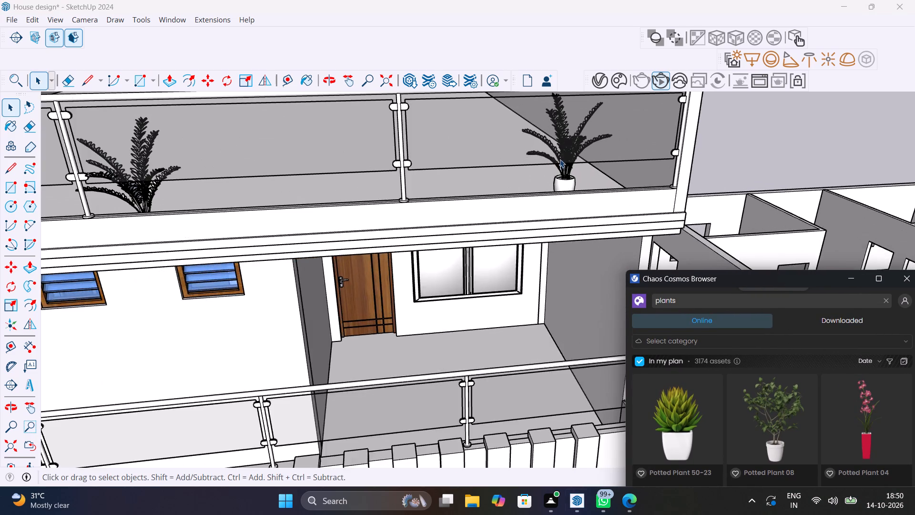
middle_click_drag(560, 159, 561, 291)
scroll(583, 247, "up", 2)
left_click(585, 254)
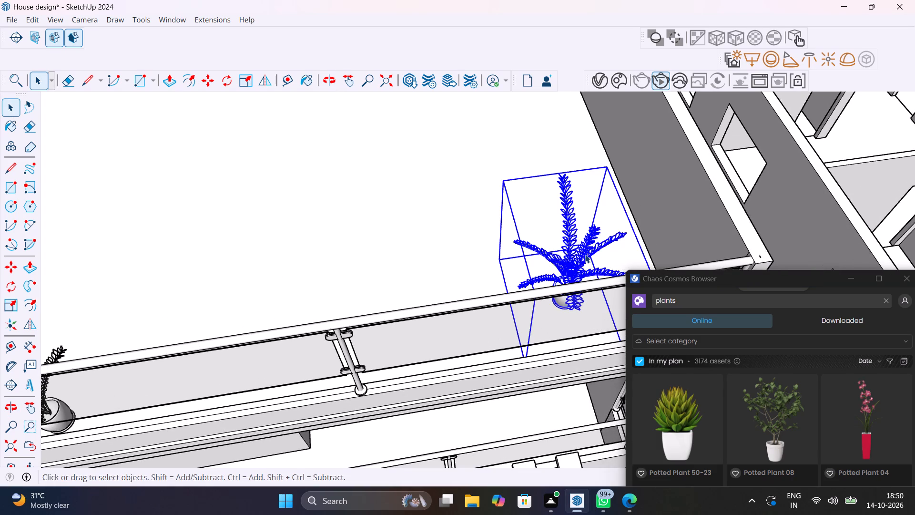
key("s")
left_click(576, 228)
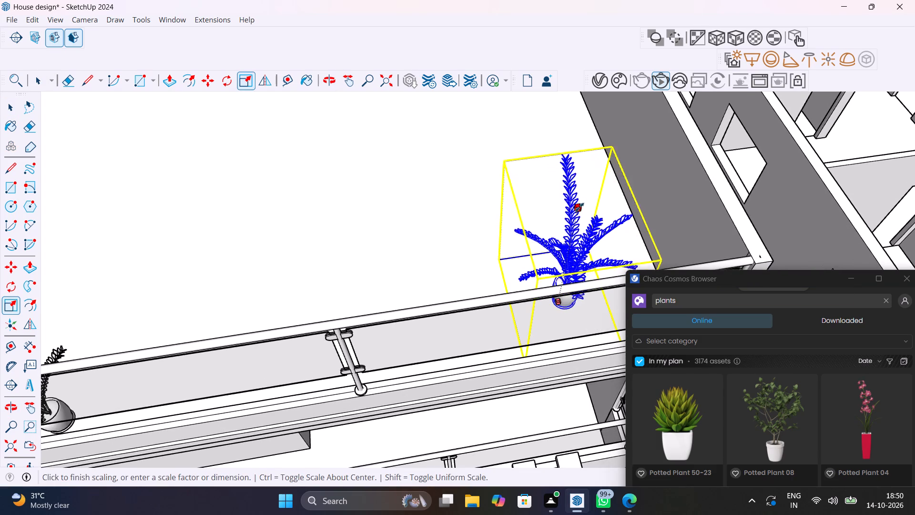
scroll(596, 189, "down", 1)
middle_click_drag(589, 183, 544, 30)
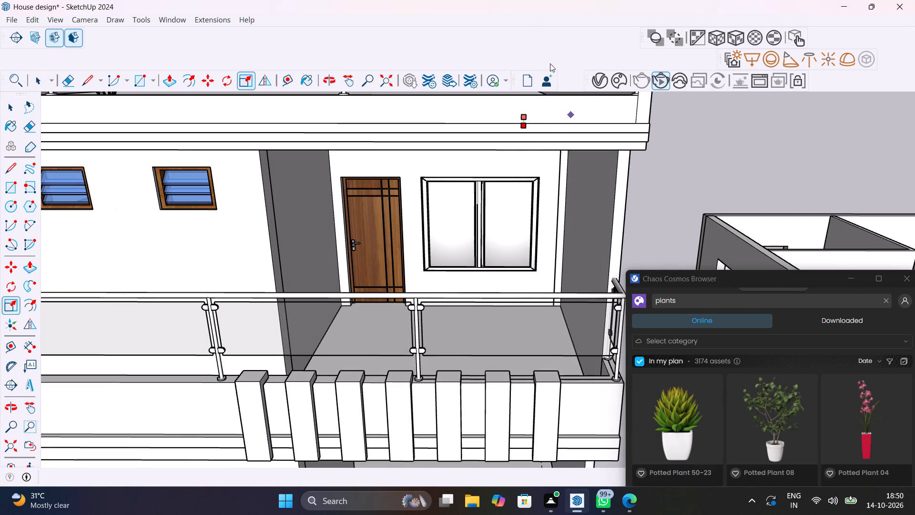
middle_click_drag(557, 149, 568, 366, "shift")
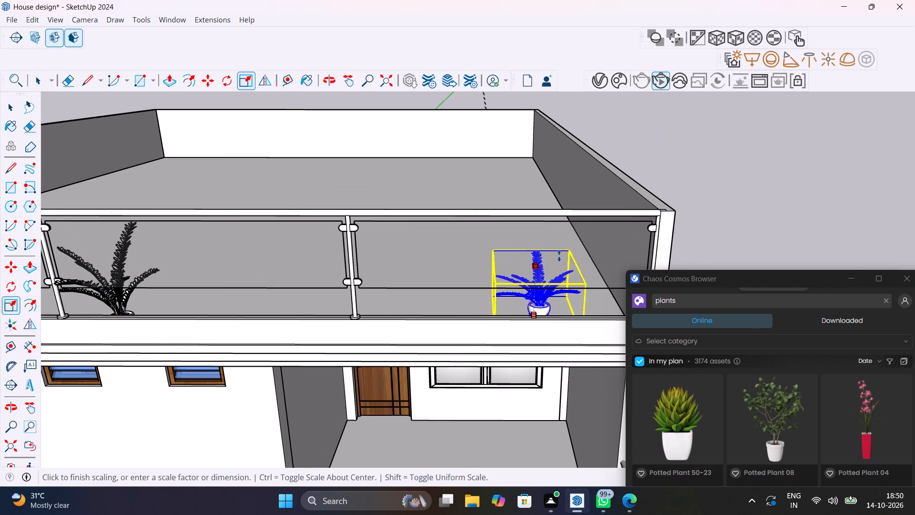
left_click(568, 156)
middle_click_drag(388, 232, 584, 247)
key("space")
Scale the middle roof terrace plant vertically to match the height of the far-corner plant.
left_click(308, 279)
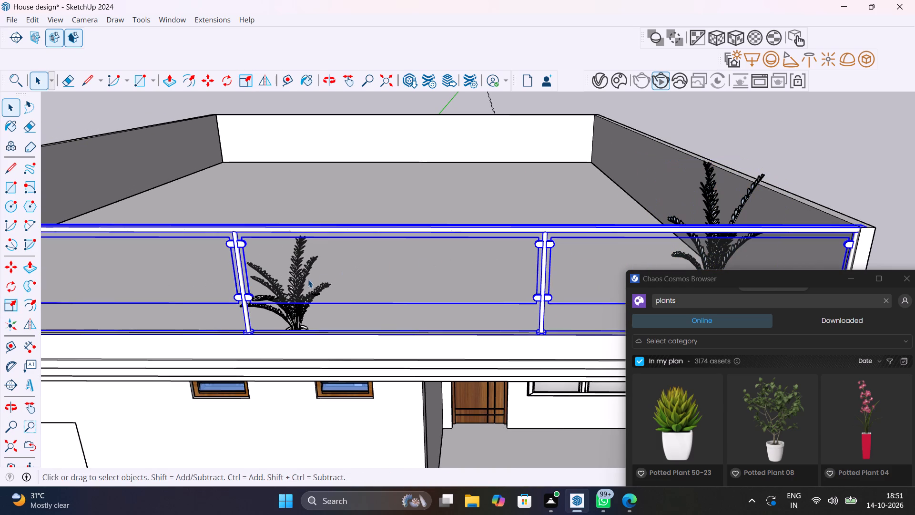
left_click(308, 279)
middle_click_drag(292, 268, 320, 377)
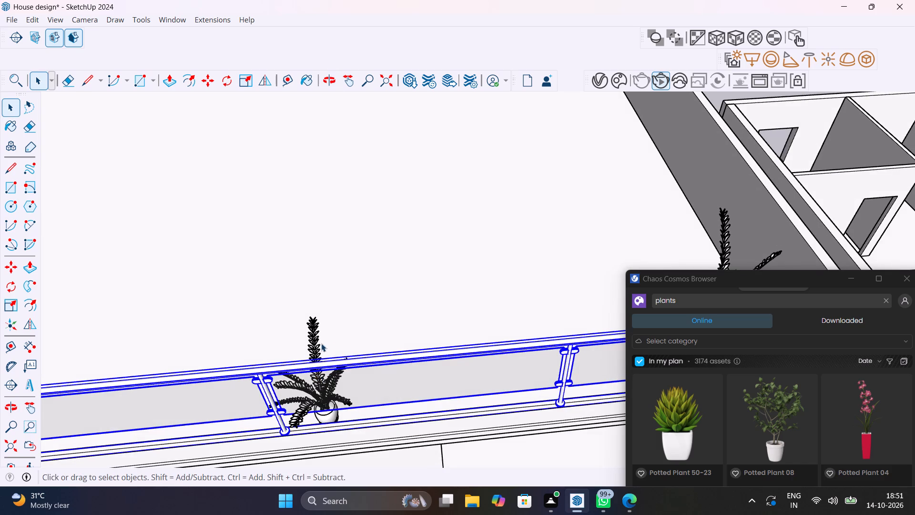
left_click(314, 345)
key("s")
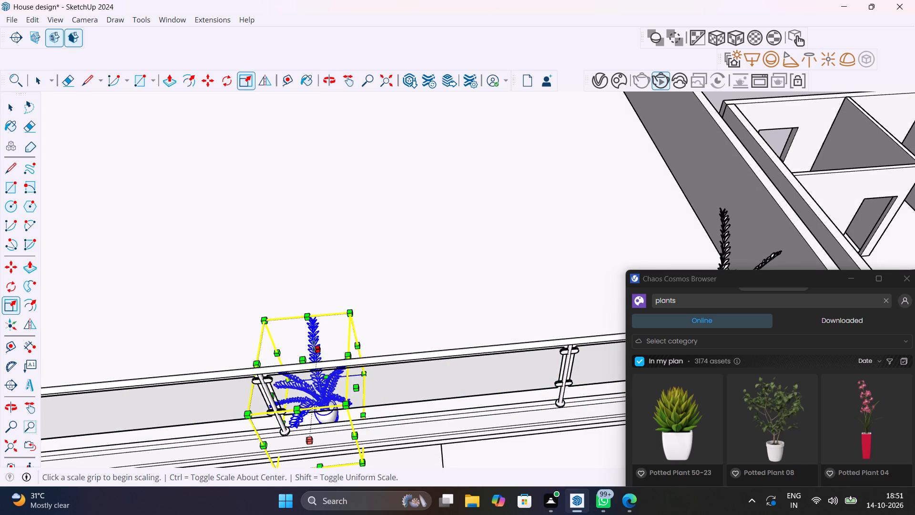
left_click(303, 356)
scroll(412, 297, "down", 2)
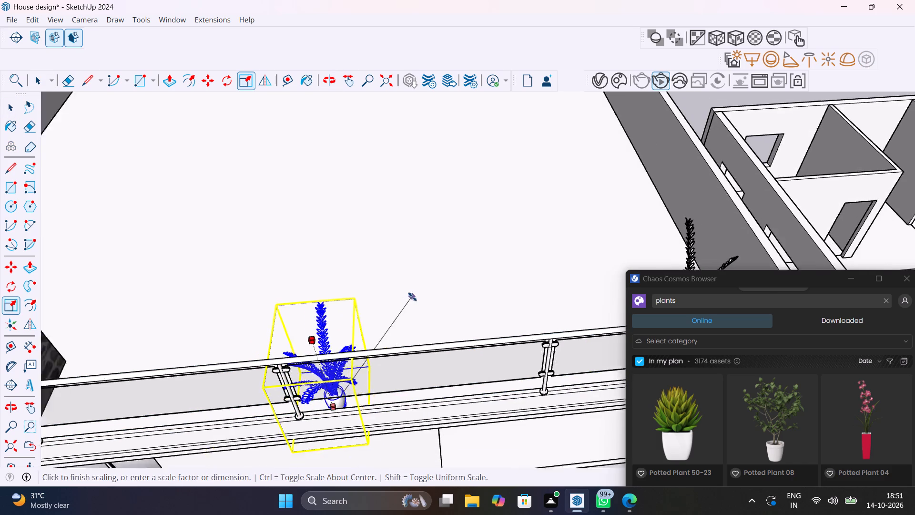
scroll(412, 297, "down", 8)
scroll(518, 291, "up", 4)
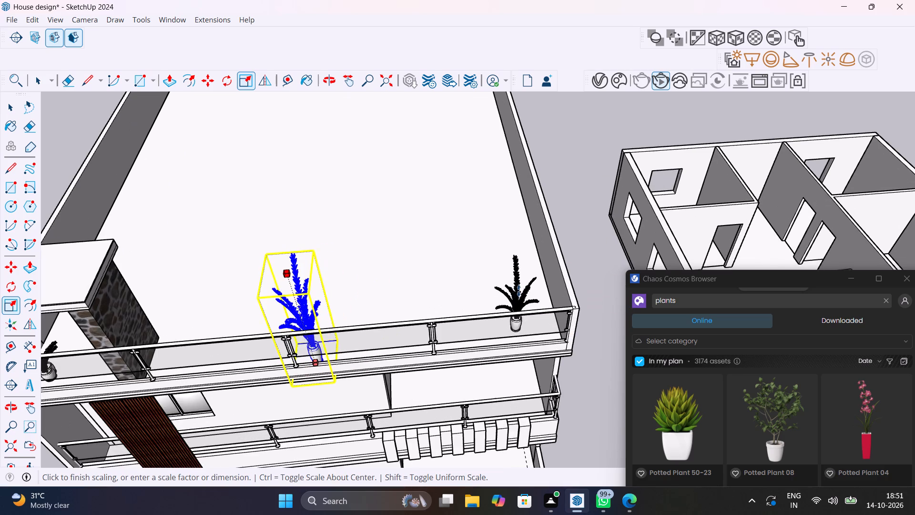
scroll(520, 291, "up", 2)
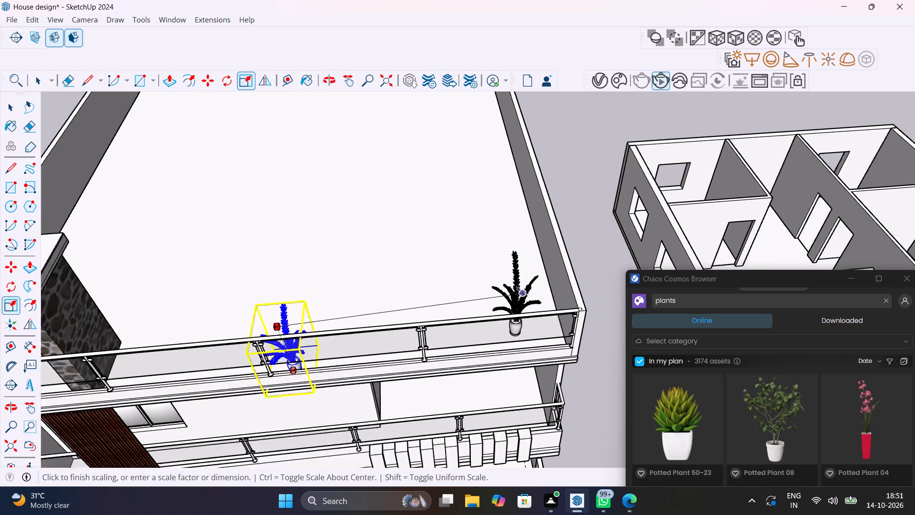
scroll(520, 291, "up", 1)
middle_click_drag(520, 290, 539, 227)
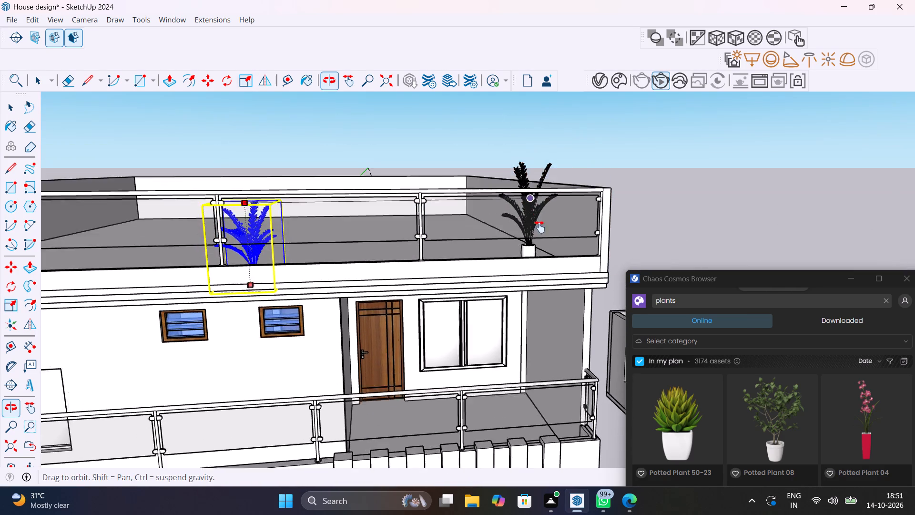
middle_click_drag(539, 227, 542, 257)
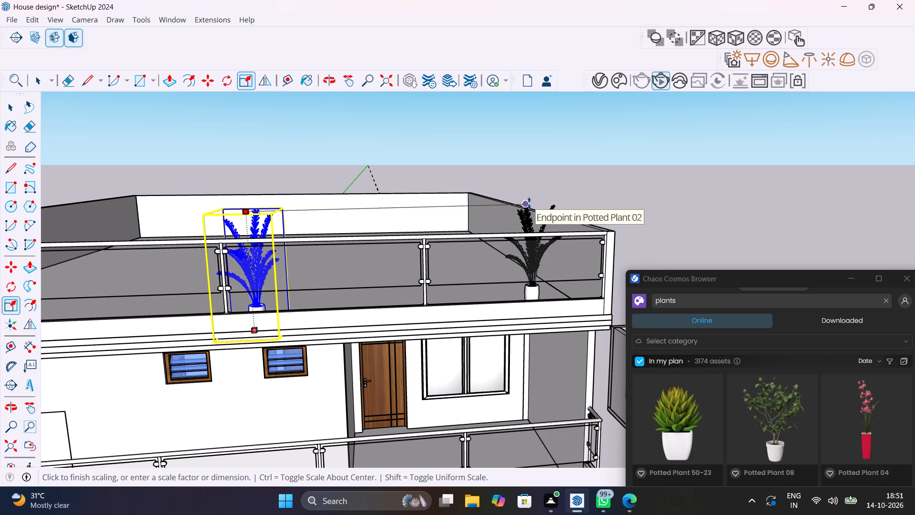
left_click(529, 203)
scroll(535, 211, "down", 7)
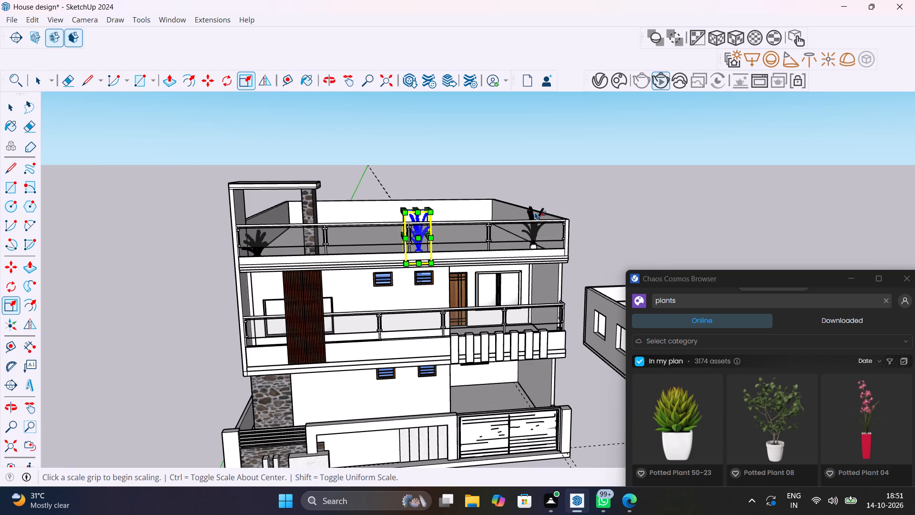
scroll(278, 239, "up", 9)
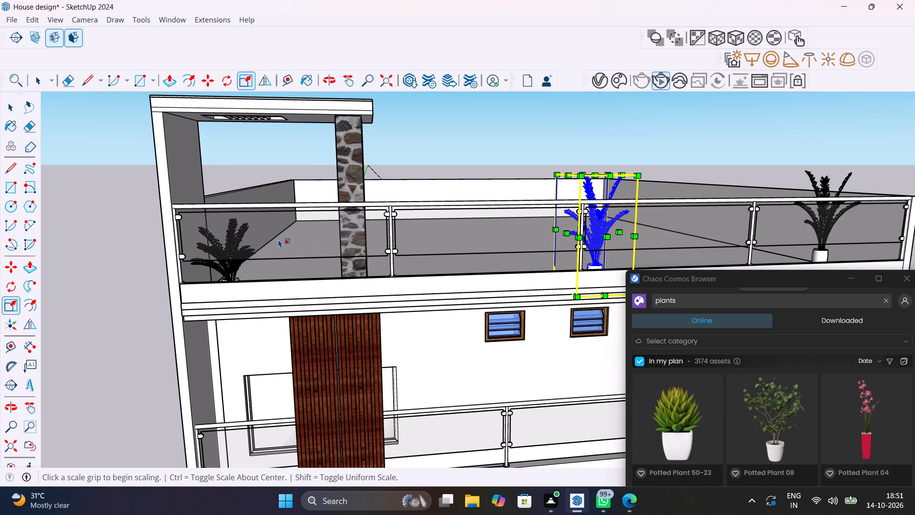
key("space")
Scale the plant under the canopy slab vertically to match the height of the middle roof terrace plant.
middle_click_drag(238, 237, 252, 350)
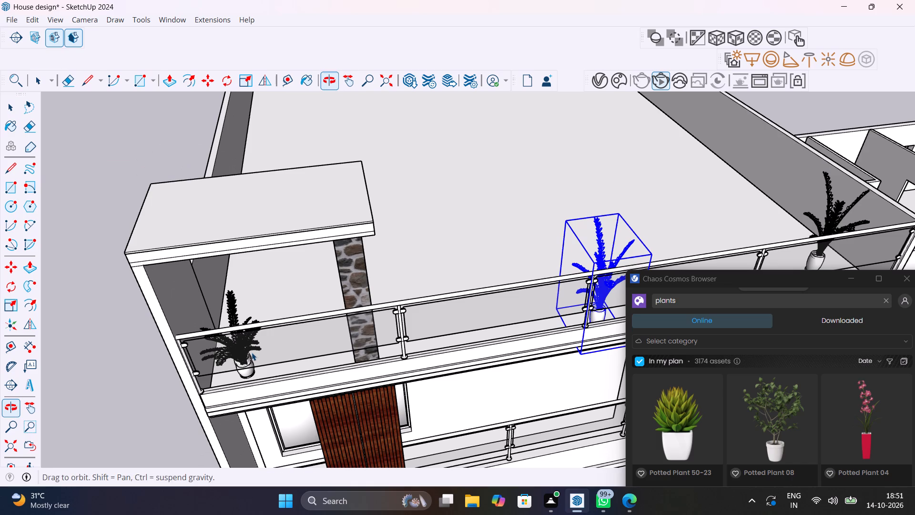
left_click(234, 309)
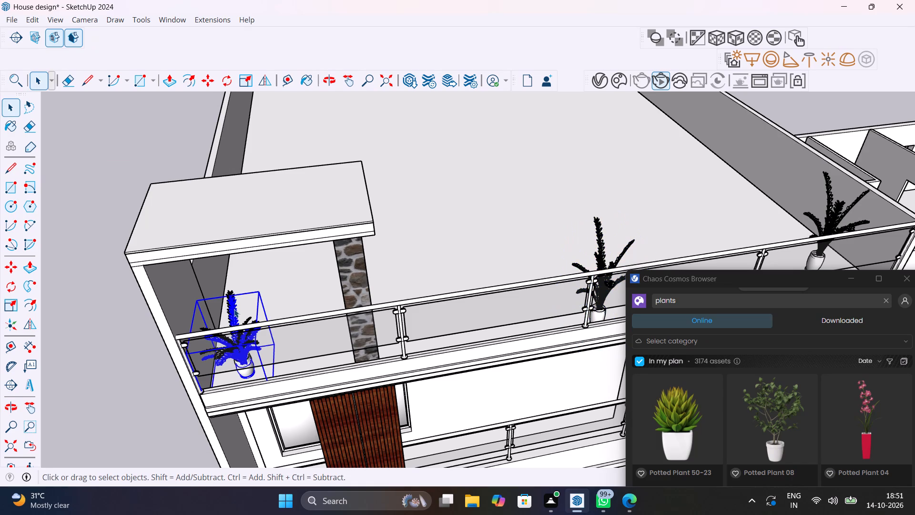
key("s")
left_click(227, 319)
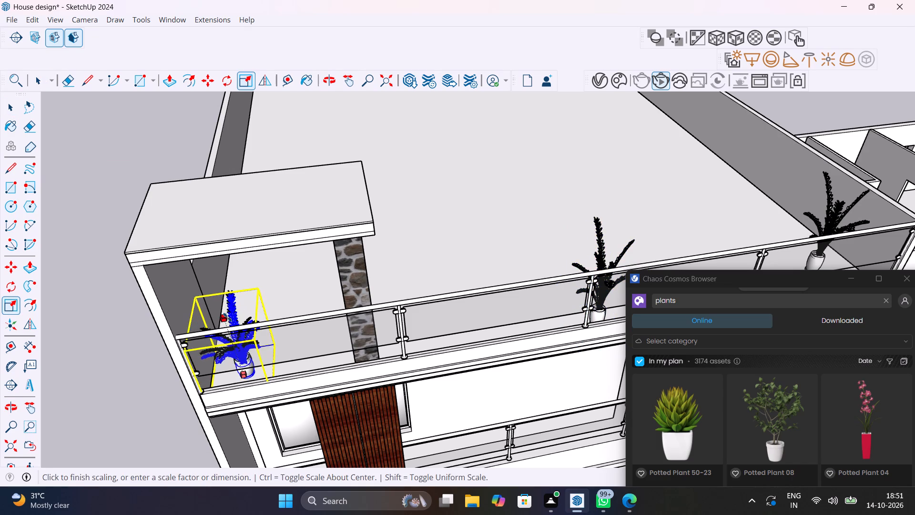
left_click(619, 260)
scroll(574, 281, "down", 8)
key("space")
left_click(254, 287)
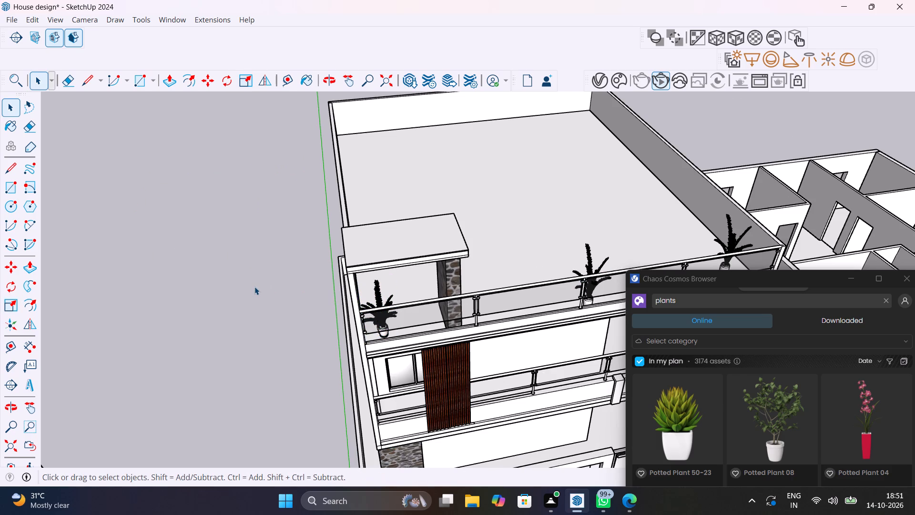
Run a V-Ray test render of the house front, restart interactive rendering and close the frame buffer.
scroll(264, 264, "down", 5)
scroll(304, 280, "up", 1)
middle_click_drag(304, 278, 290, 107)
middle_click_drag(377, 199, 365, 242)
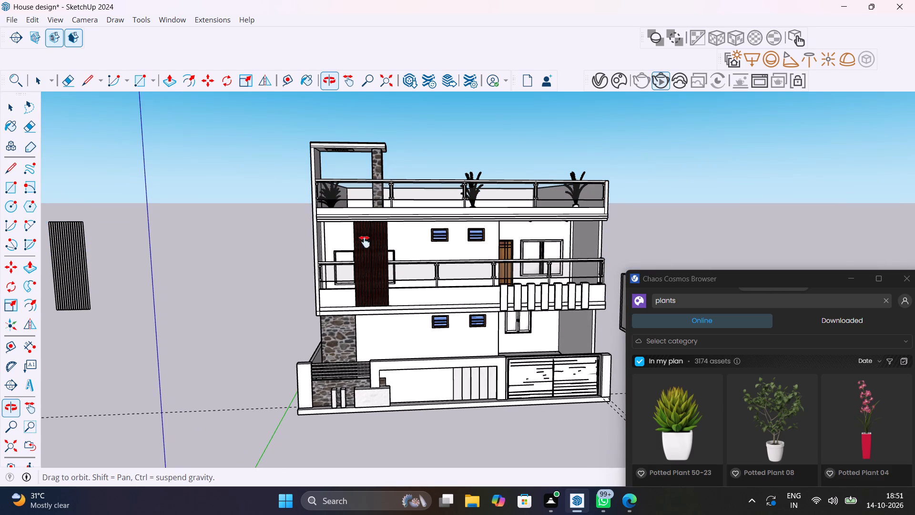
middle_click_drag(365, 242, 250, 230)
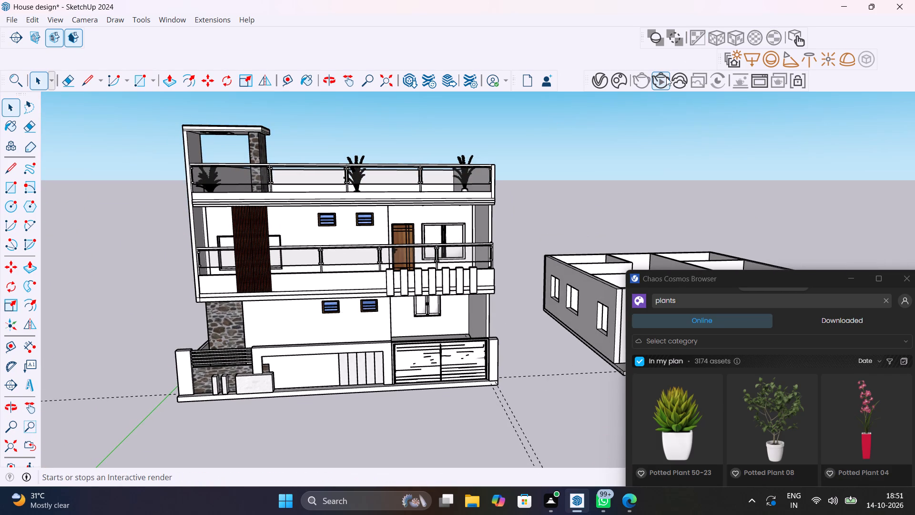
left_click(658, 84)
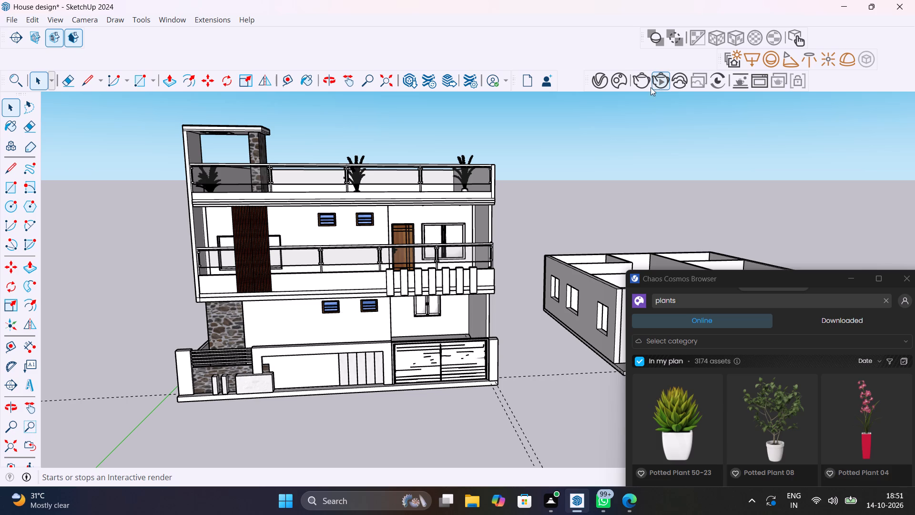
left_click(645, 84)
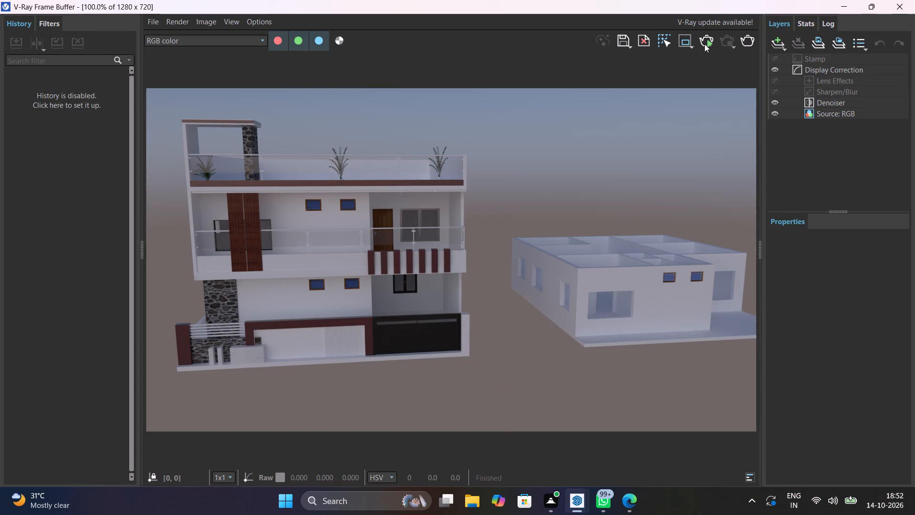
left_click(712, 35)
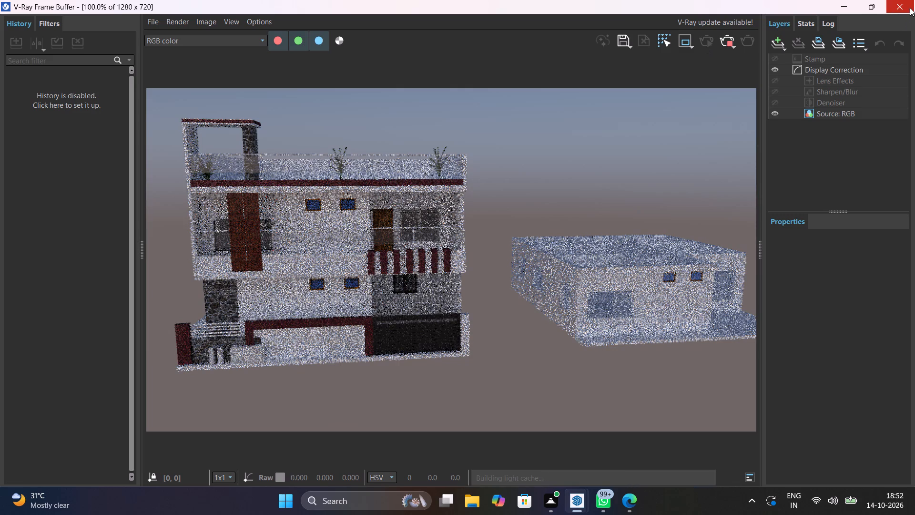
left_click(910, 7)
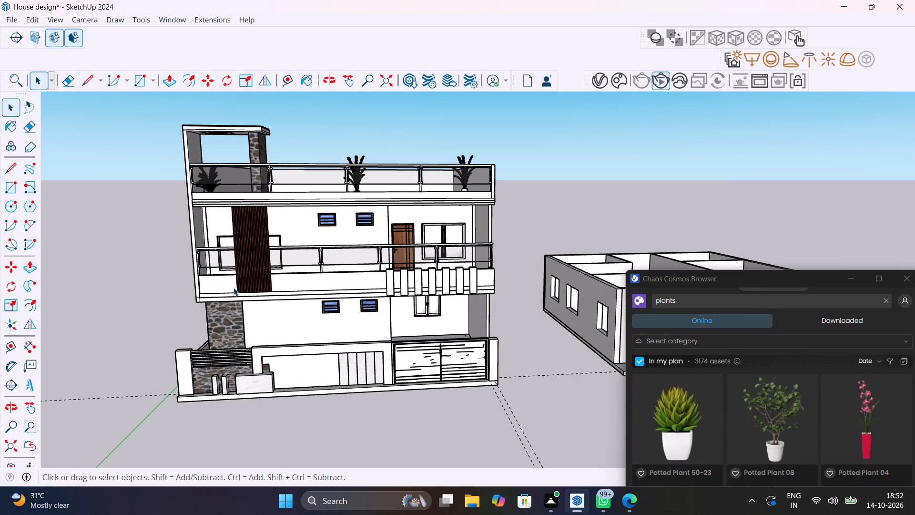
Examine the first-floor balcony around the wooden slat panel and its railing.
scroll(233, 286, "up", 6)
middle_click_drag(240, 278, 364, 316)
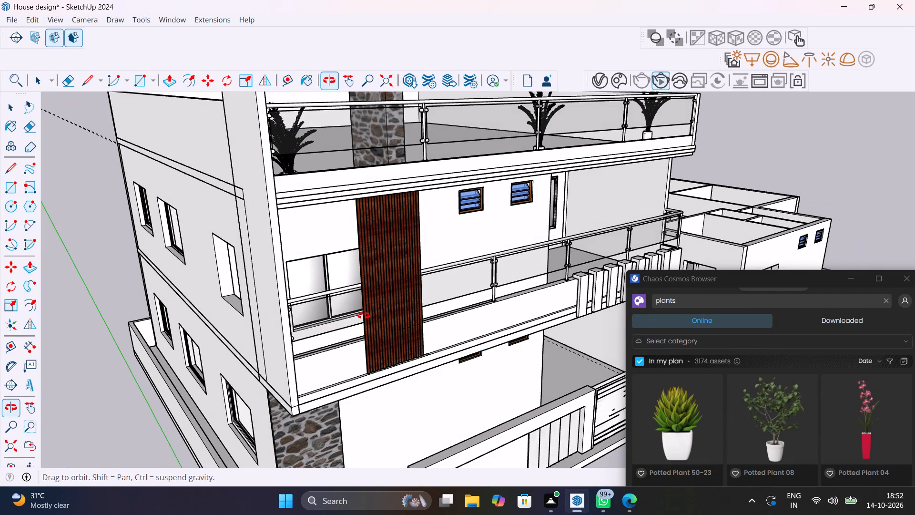
middle_click_drag(364, 316, 361, 314)
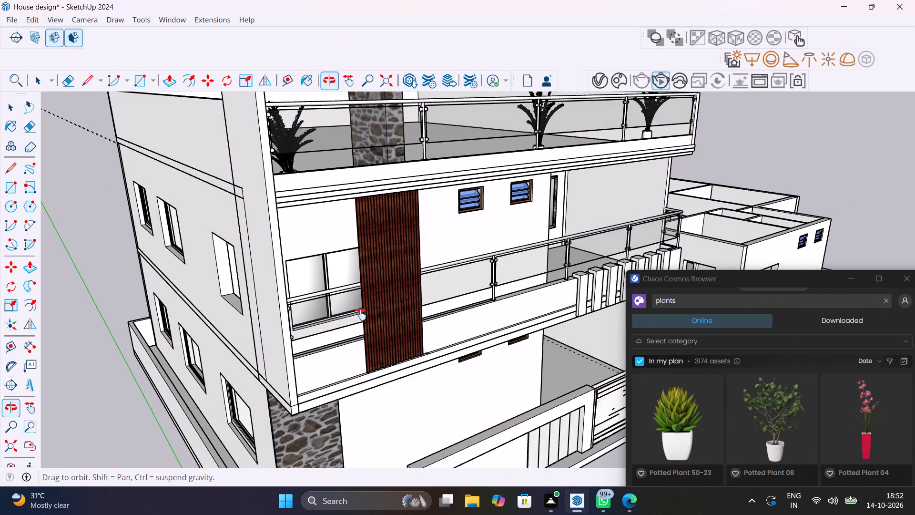
middle_click_drag(361, 314, 244, 262)
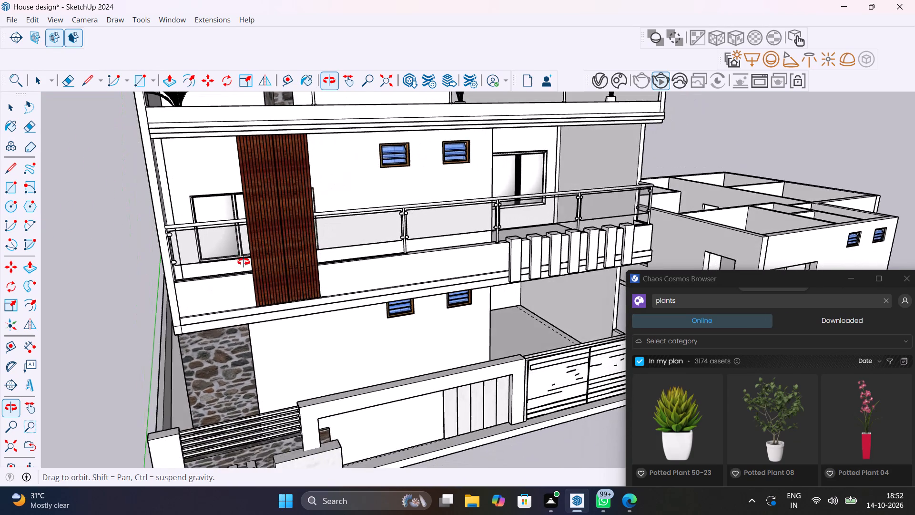
middle_click_drag(244, 262, 265, 297)
scroll(244, 262, "down", 1)
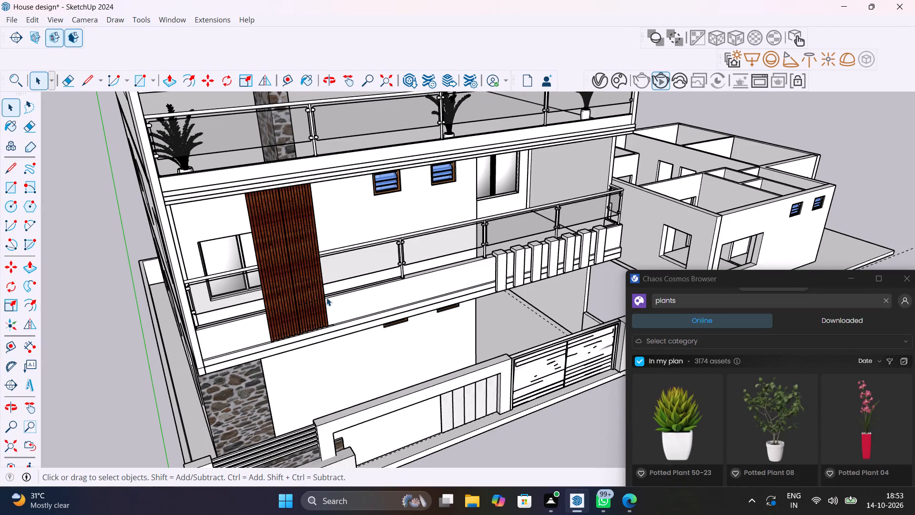
Find Indoor Plant 004 among the Cosmos plants results and download it.
left_click_drag(801, 284, 793, 159)
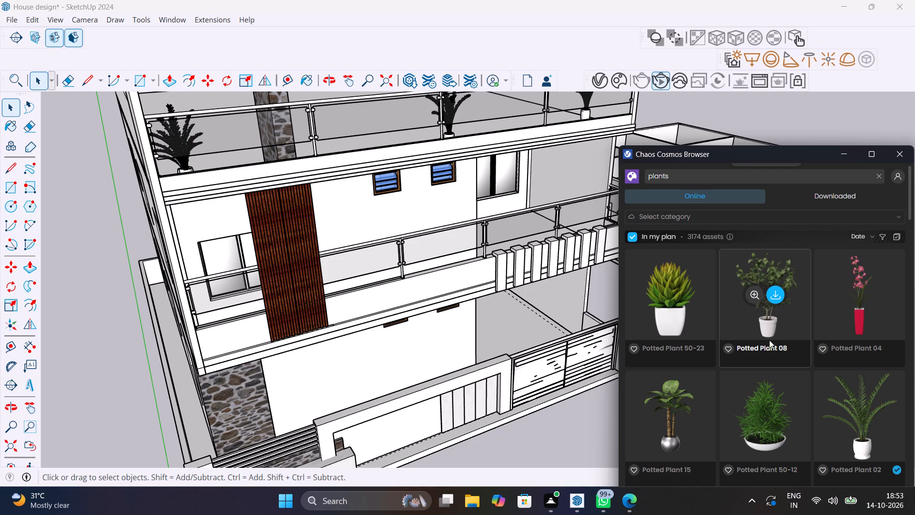
scroll(749, 369, "down", 3)
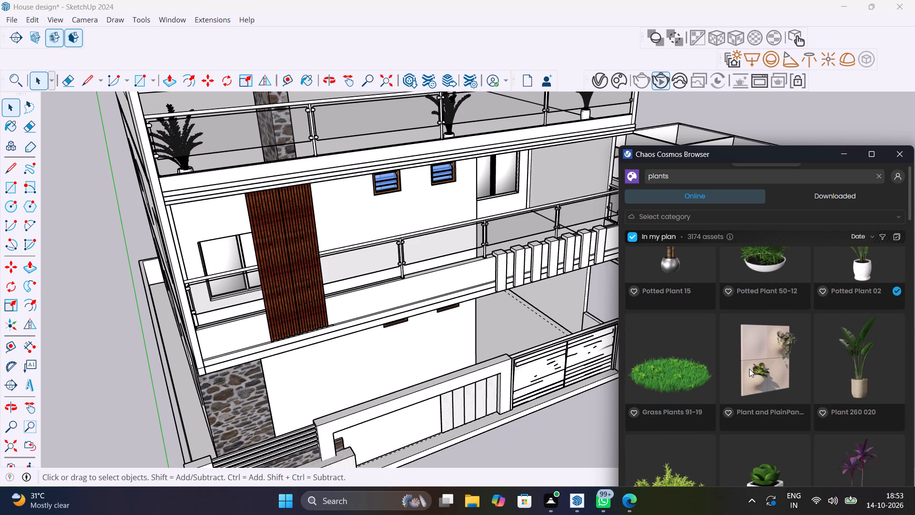
scroll(749, 369, "down", 3)
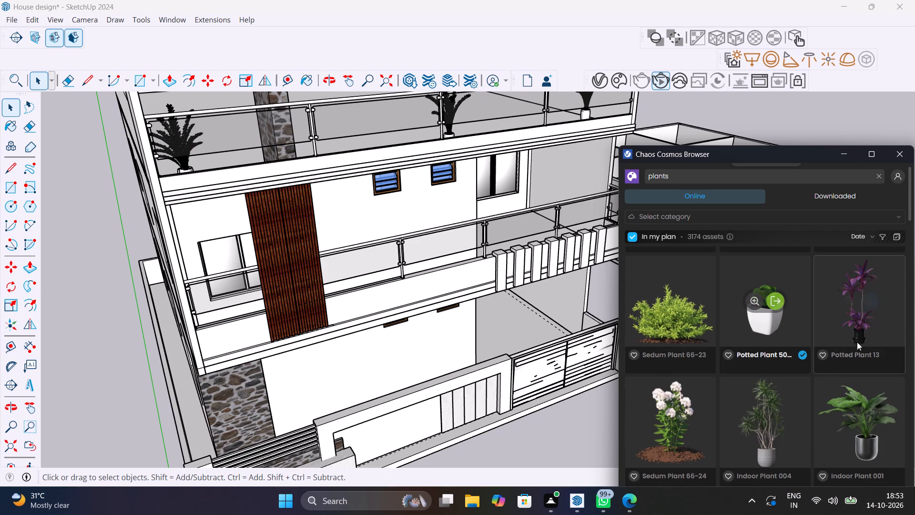
scroll(798, 391, "down", 2)
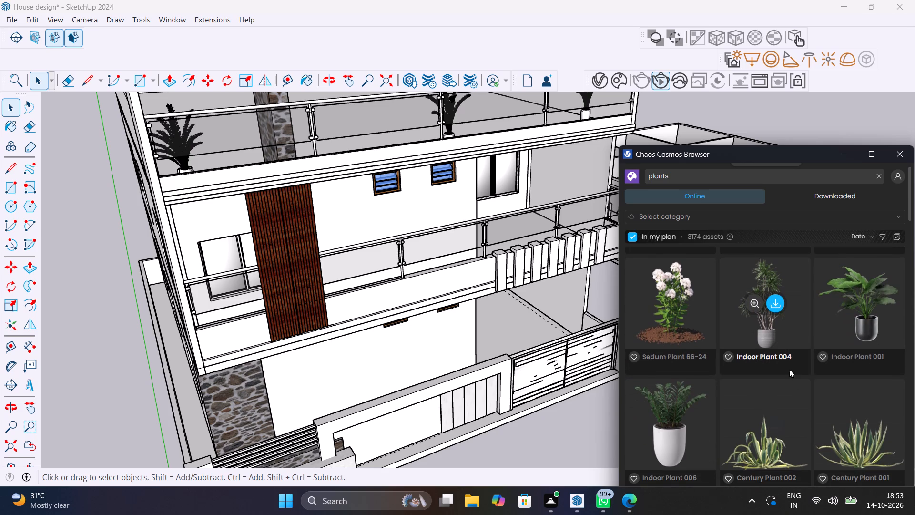
left_click(780, 307)
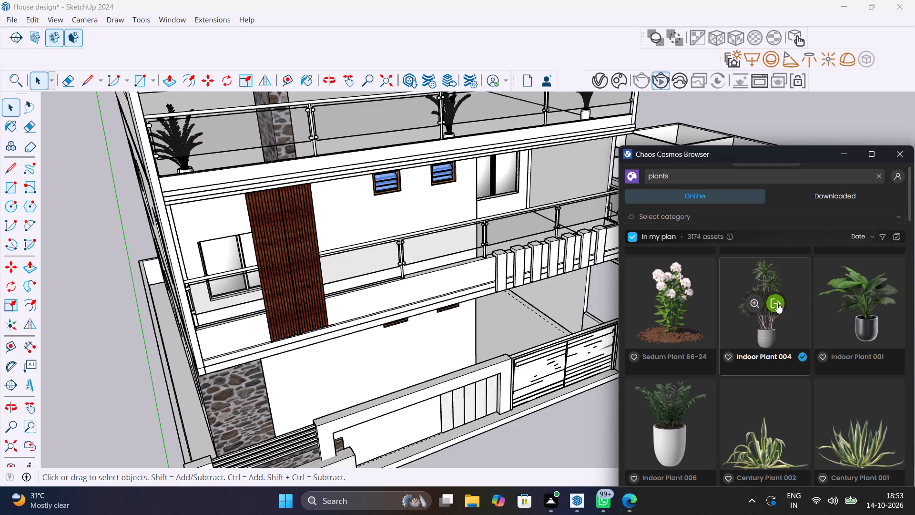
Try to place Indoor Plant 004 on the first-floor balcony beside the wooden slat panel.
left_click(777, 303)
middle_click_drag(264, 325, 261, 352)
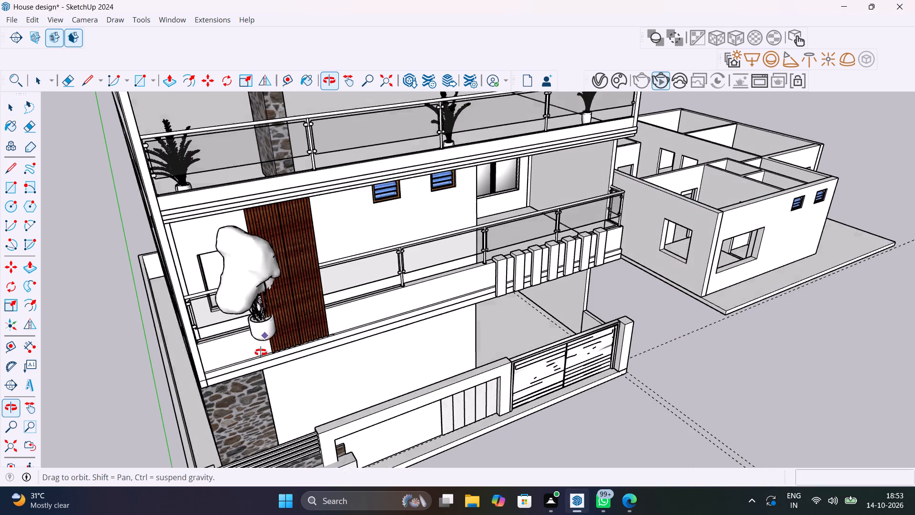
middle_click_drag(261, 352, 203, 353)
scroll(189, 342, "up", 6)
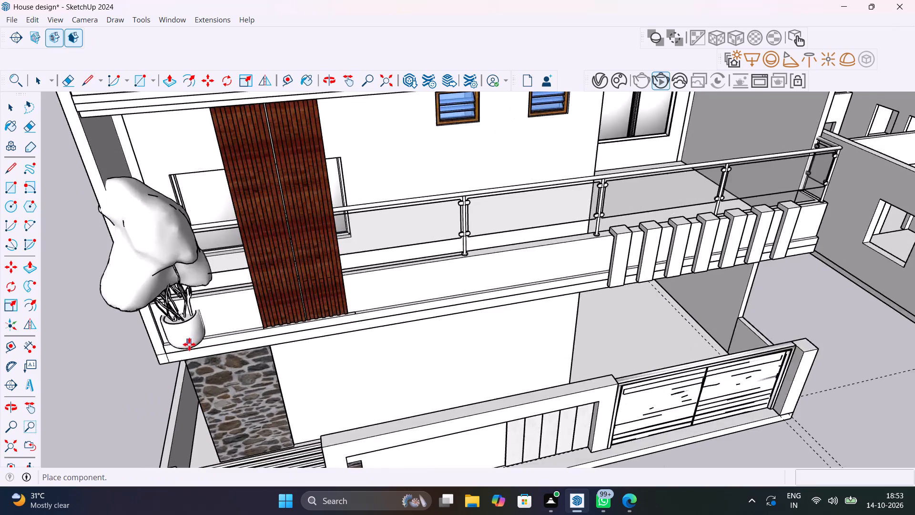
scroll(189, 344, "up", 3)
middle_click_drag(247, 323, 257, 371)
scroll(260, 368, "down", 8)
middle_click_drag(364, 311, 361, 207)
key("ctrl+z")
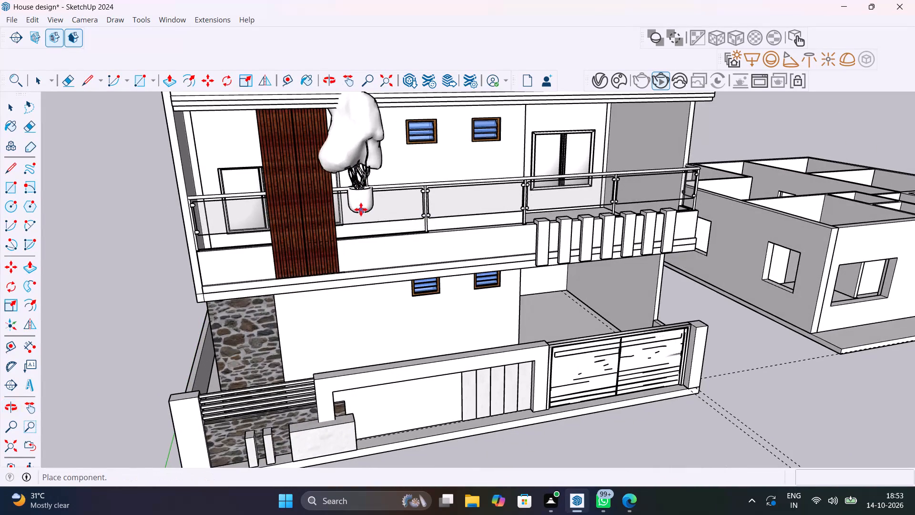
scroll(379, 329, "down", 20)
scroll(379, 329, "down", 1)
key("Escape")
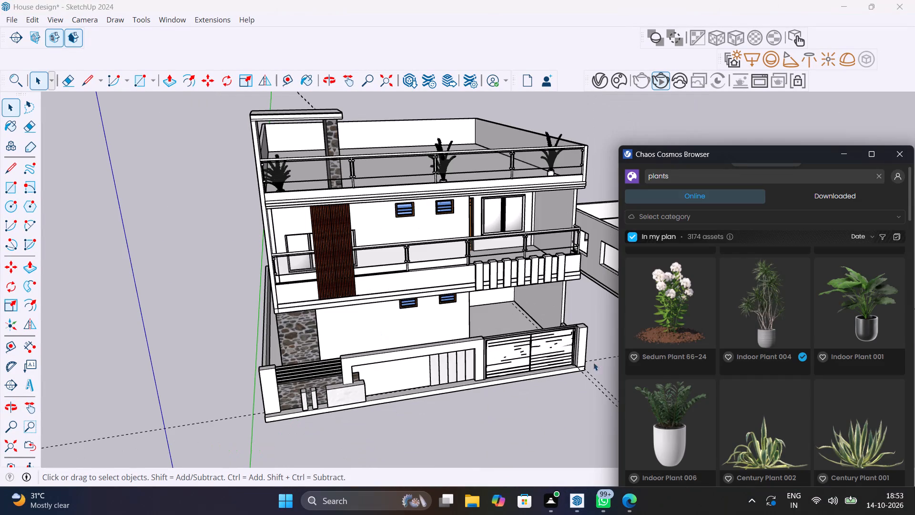
Examine the Cosmos plants results for another potted plant suited to the first-floor balcony.
scroll(727, 371, "down", 1)
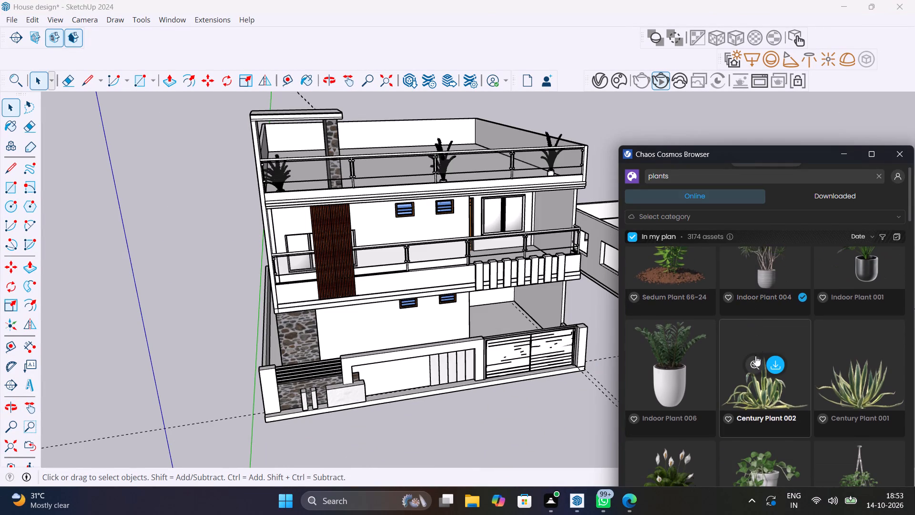
scroll(758, 392, "down", 6)
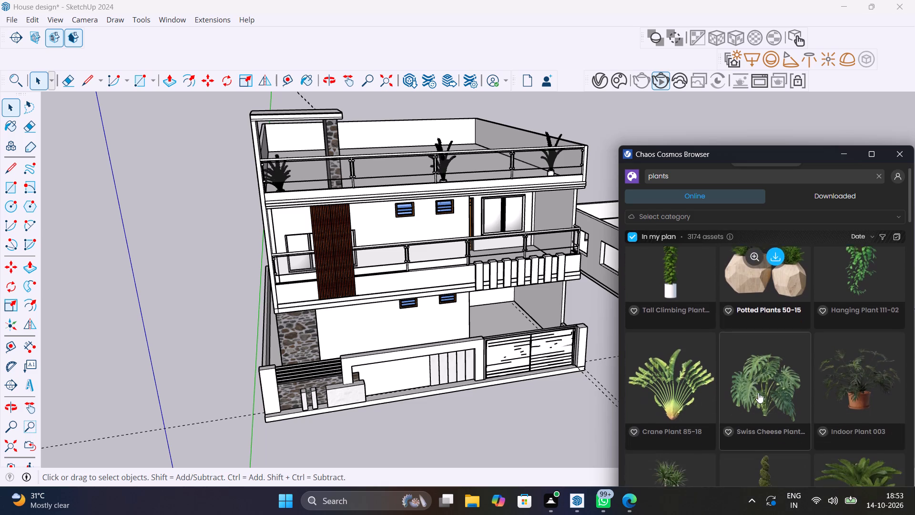
scroll(758, 392, "down", 2)
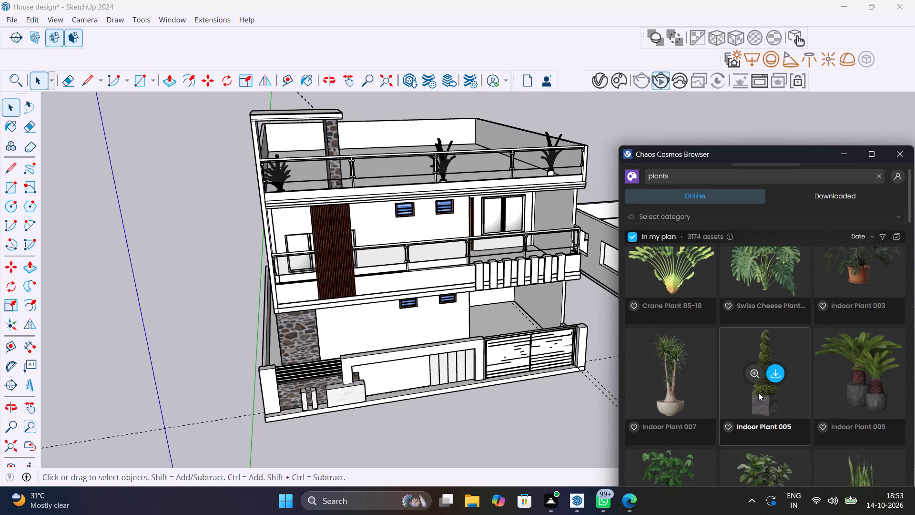
scroll(702, 393, "down", 2)
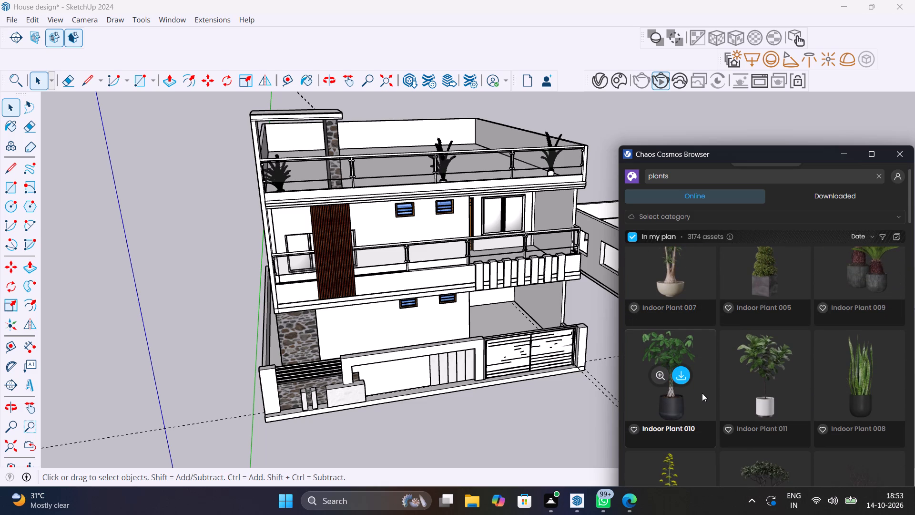
scroll(702, 393, "down", 4)
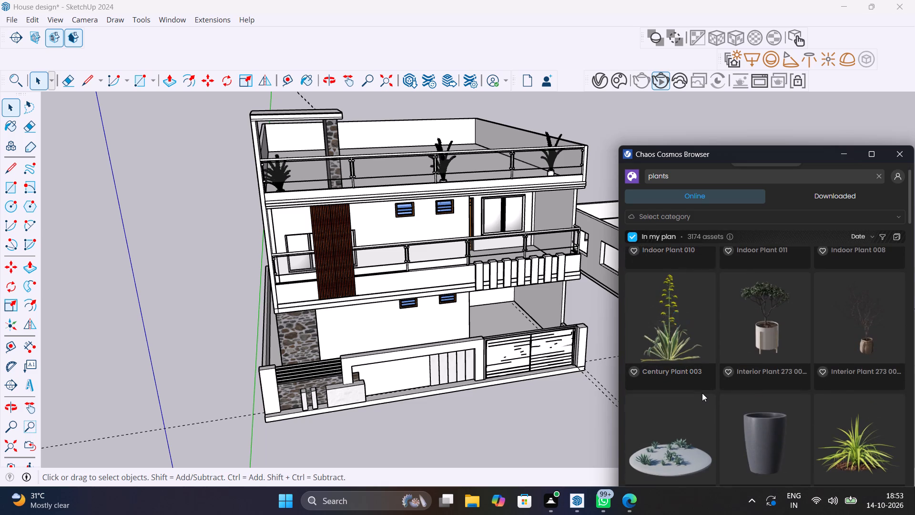
scroll(702, 393, "down", 7)
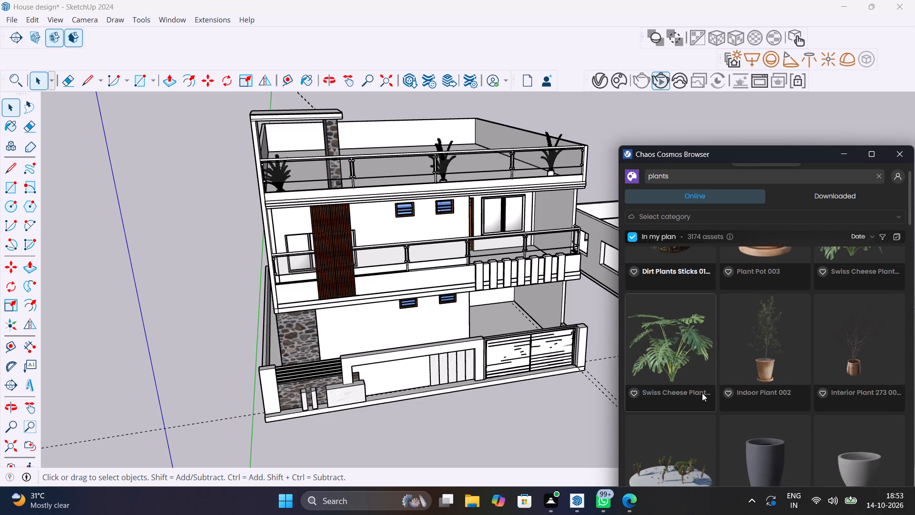
scroll(702, 393, "down", 6)
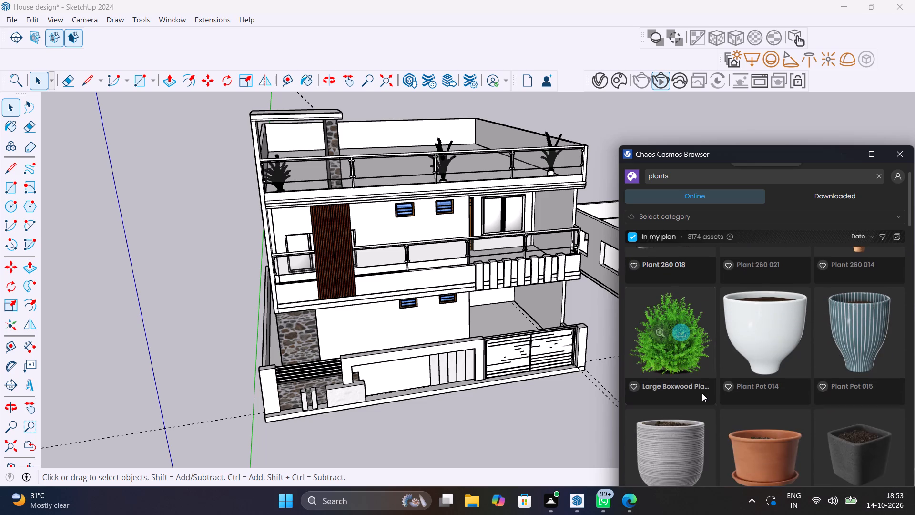
scroll(702, 393, "up", 3)
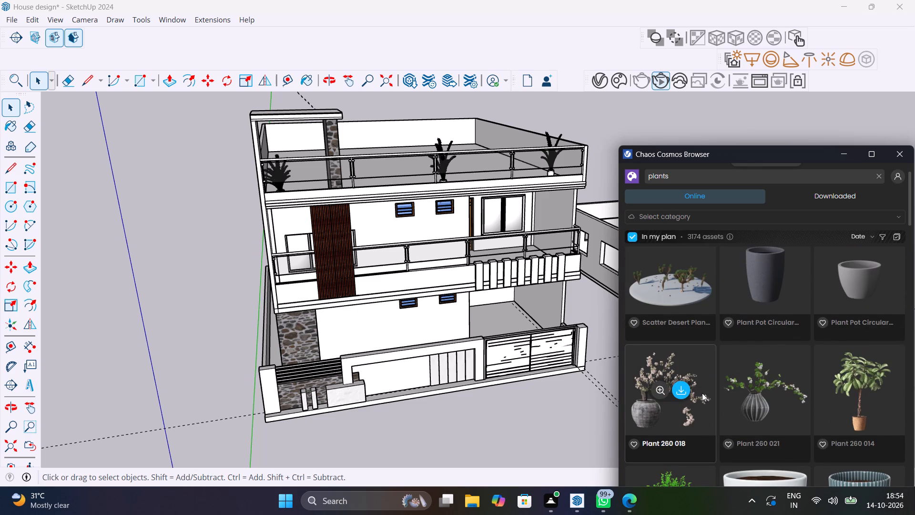
scroll(702, 393, "down", 5)
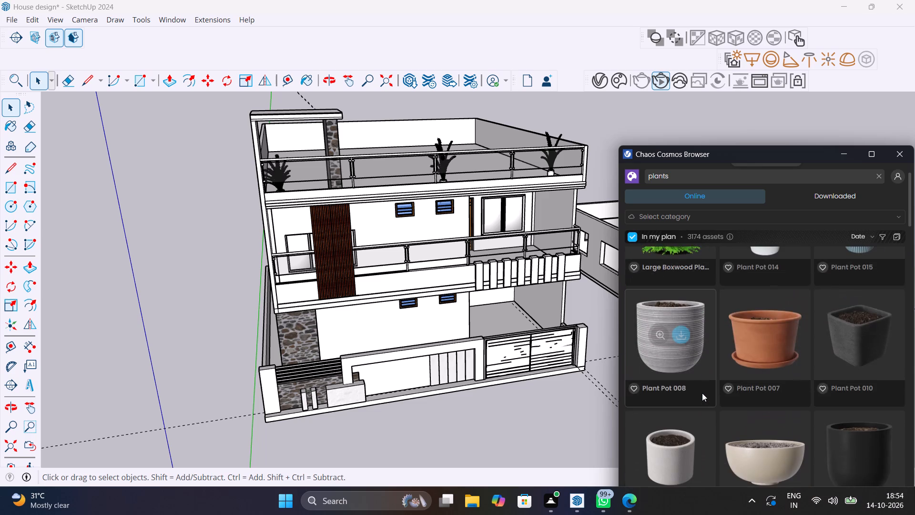
scroll(702, 393, "up", 18)
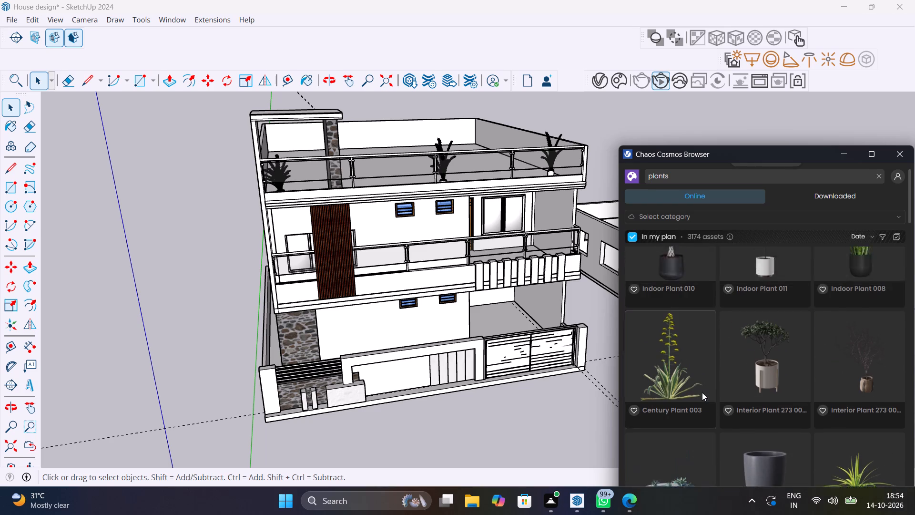
scroll(702, 392, "up", 8)
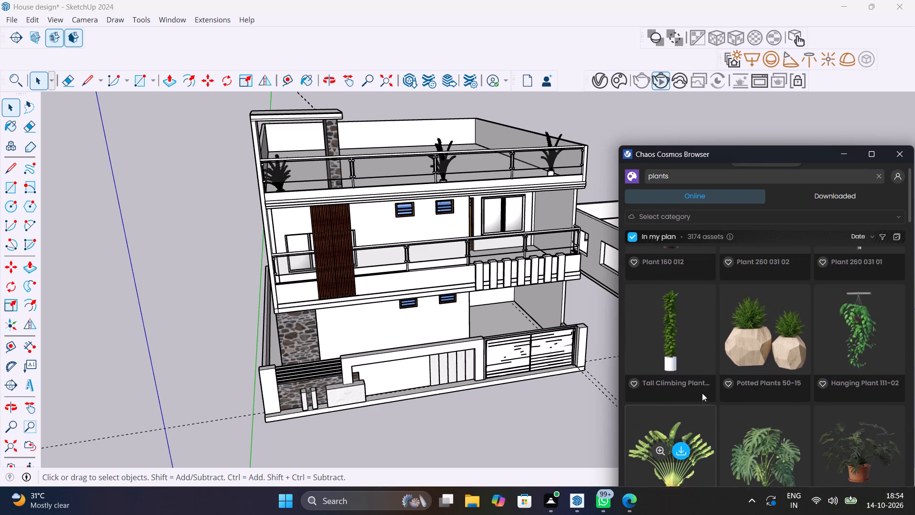
scroll(702, 392, "up", 5)
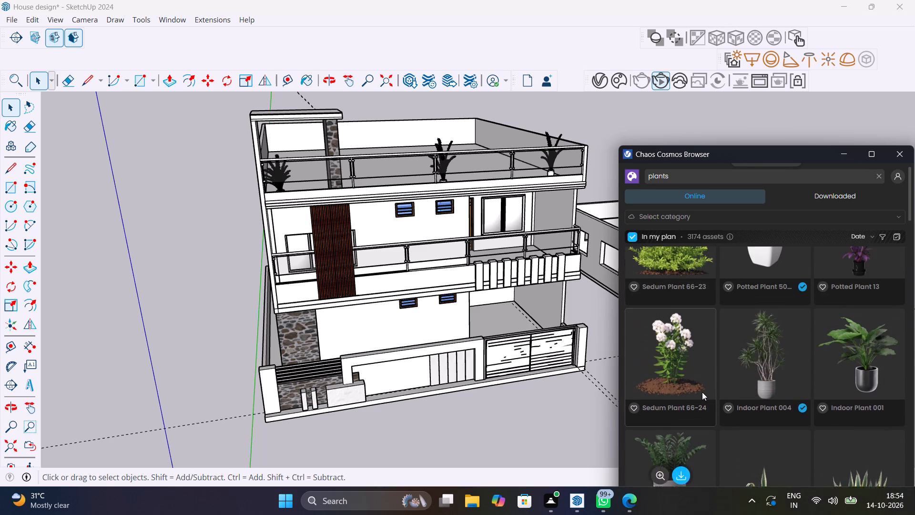
scroll(702, 392, "up", 6)
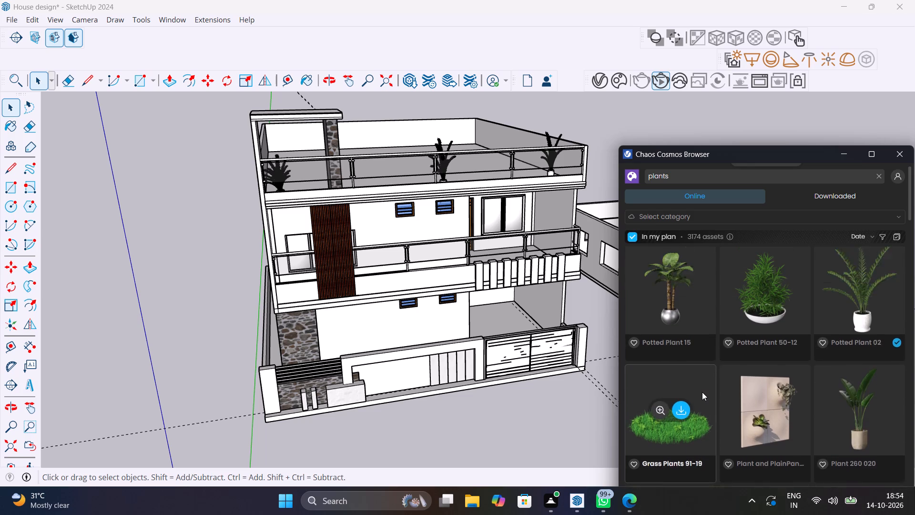
scroll(702, 392, "up", 3)
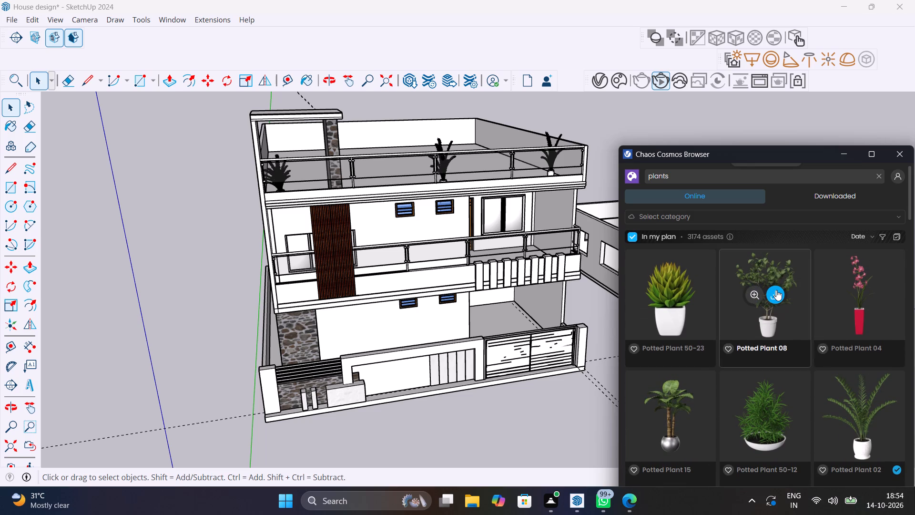
Download the Potted Plant 13 asset from the Cosmos plants results.
scroll(761, 376, "down", 4)
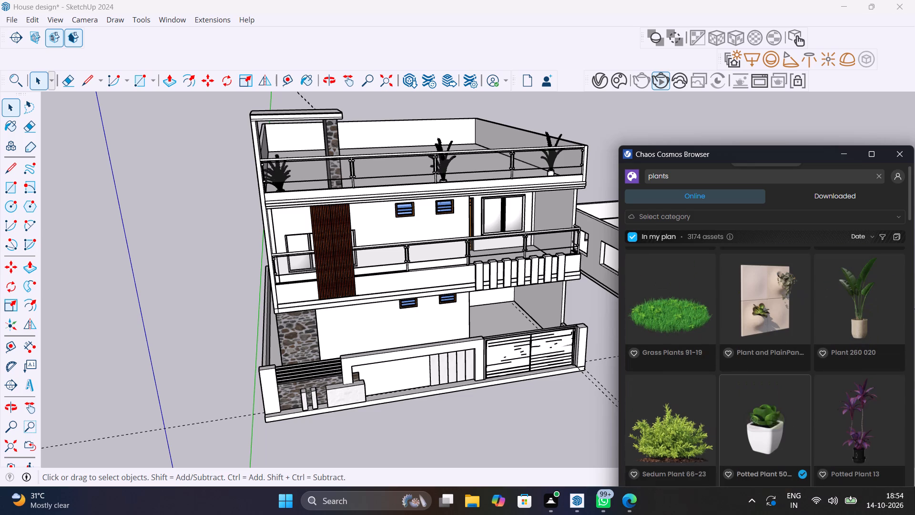
scroll(761, 377, "down", 3)
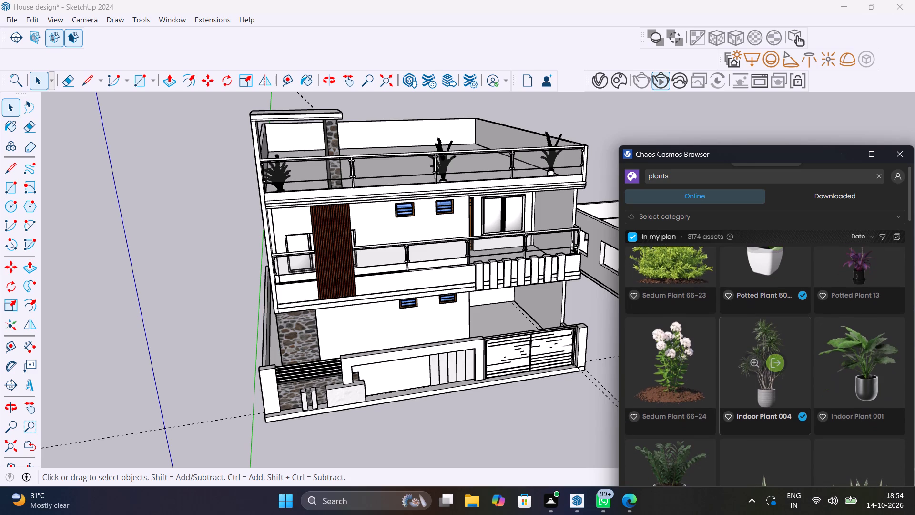
scroll(843, 360, "up", 2)
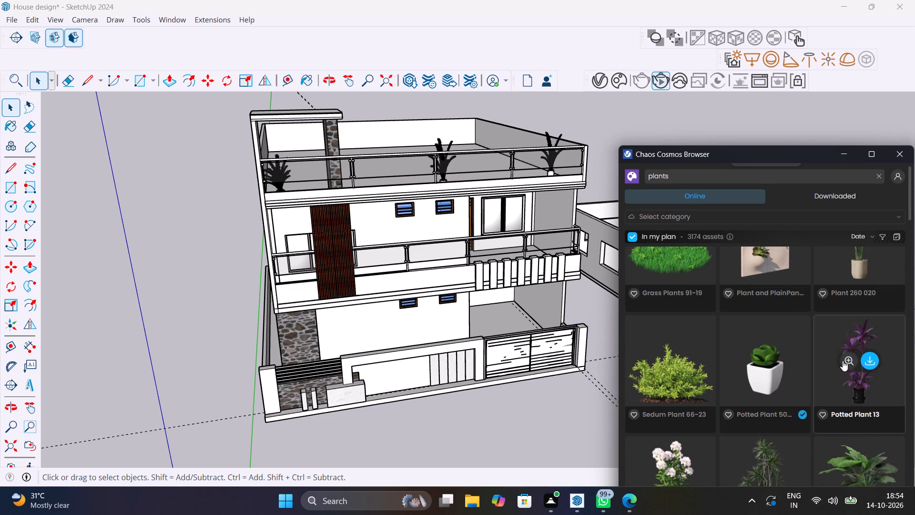
scroll(840, 387, "down", 1)
left_click(869, 297)
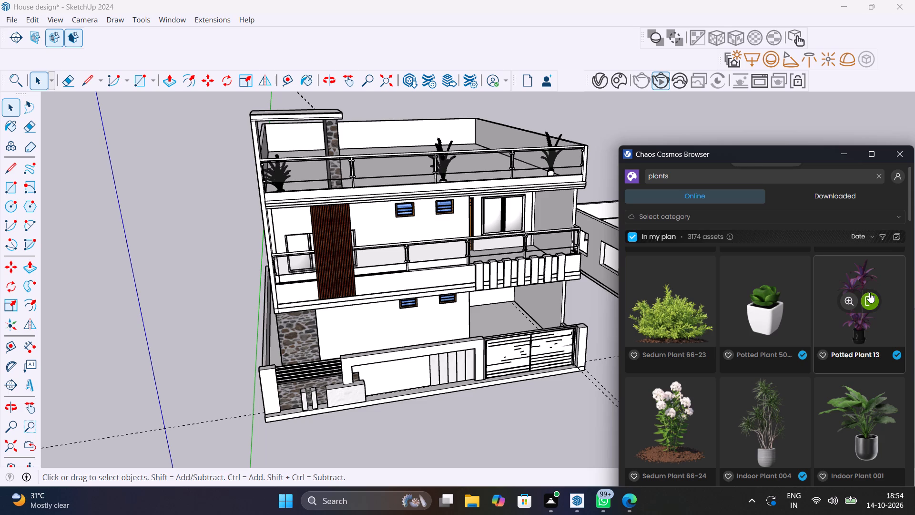
Import Potted Plant 13 and place it on the first-floor balcony floor at the end wall beyond the wooden slat panel.
left_click(875, 301)
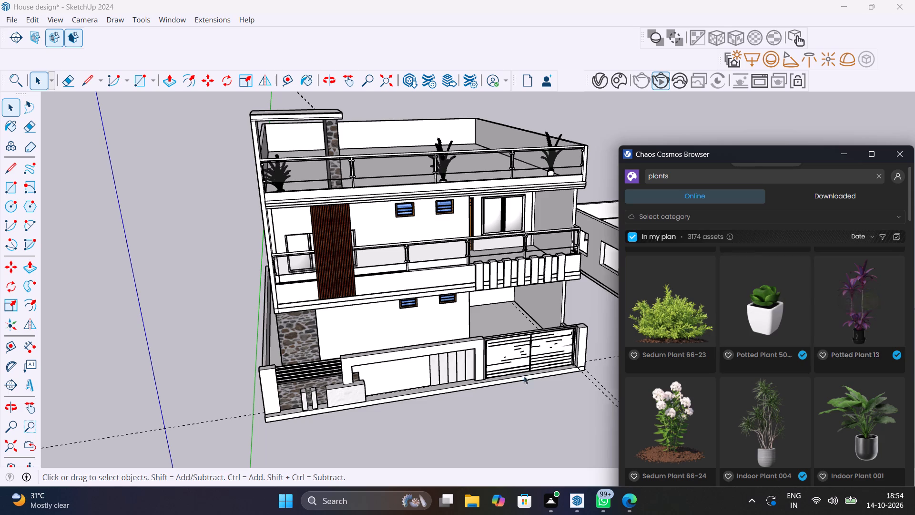
scroll(463, 405, "up", 10)
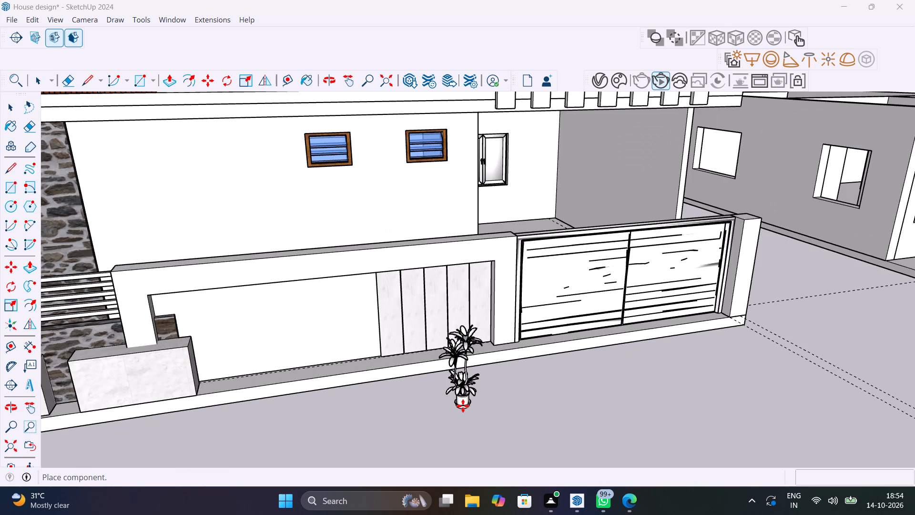
middle_click_drag(445, 398, 736, 474, "shift")
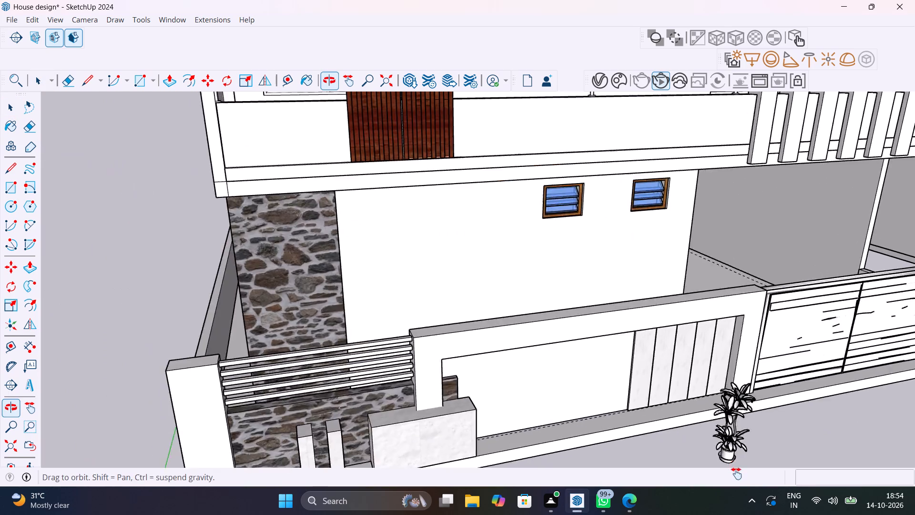
middle_click_drag(736, 474, 750, 509, "shift")
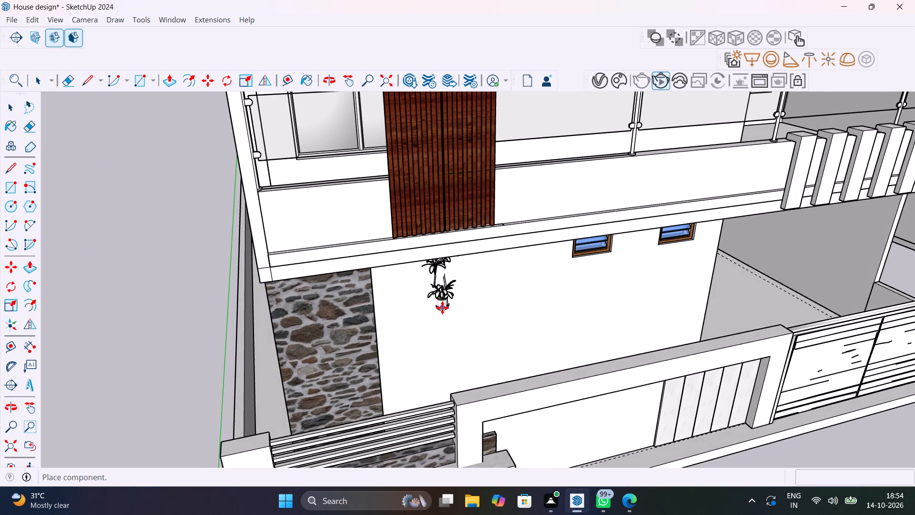
middle_click_drag(442, 308, 517, 506, "shift")
scroll(468, 424, "up", 5)
middle_click_drag(468, 423, 571, 493)
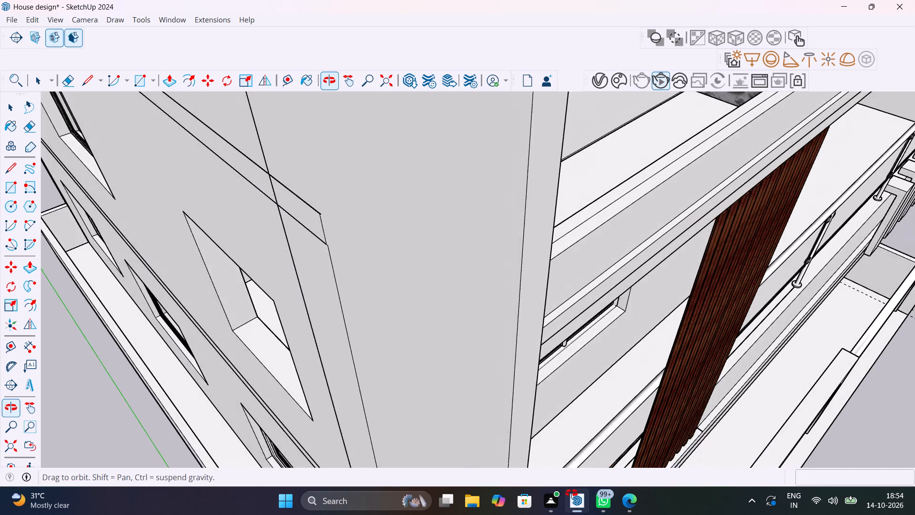
middle_click_drag(571, 493, 578, 486)
scroll(586, 439, "up", 9)
middle_click_drag(586, 439, 683, 459)
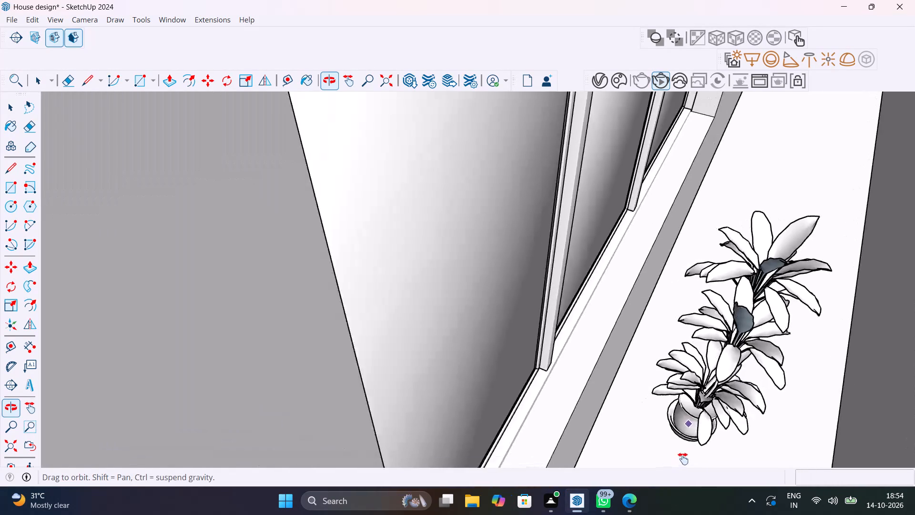
middle_click_drag(683, 459, 660, 377)
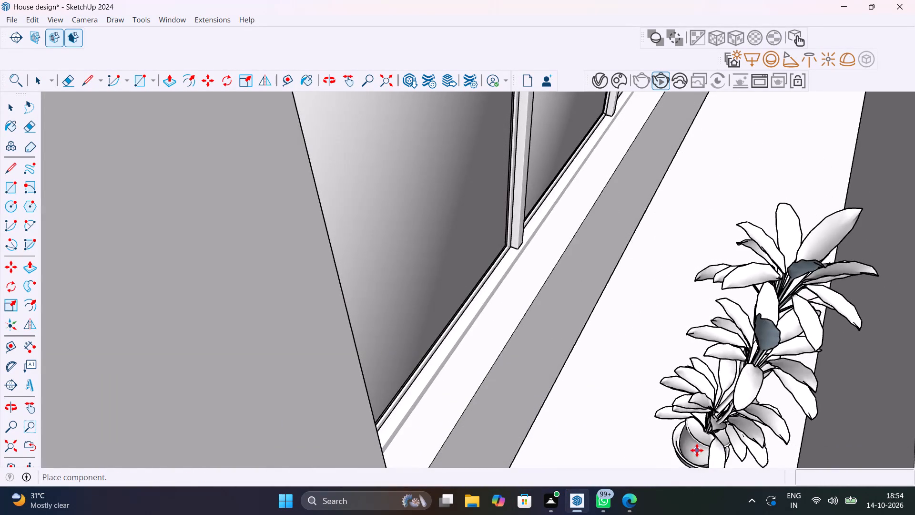
middle_click_drag(697, 450, 416, 377)
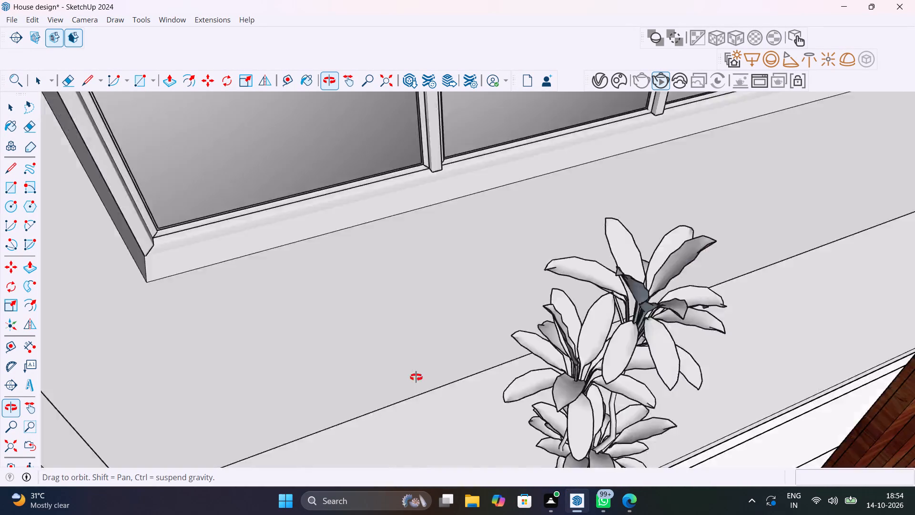
middle_click_drag(416, 377, 264, 329)
middle_click_drag(479, 316, 247, 283)
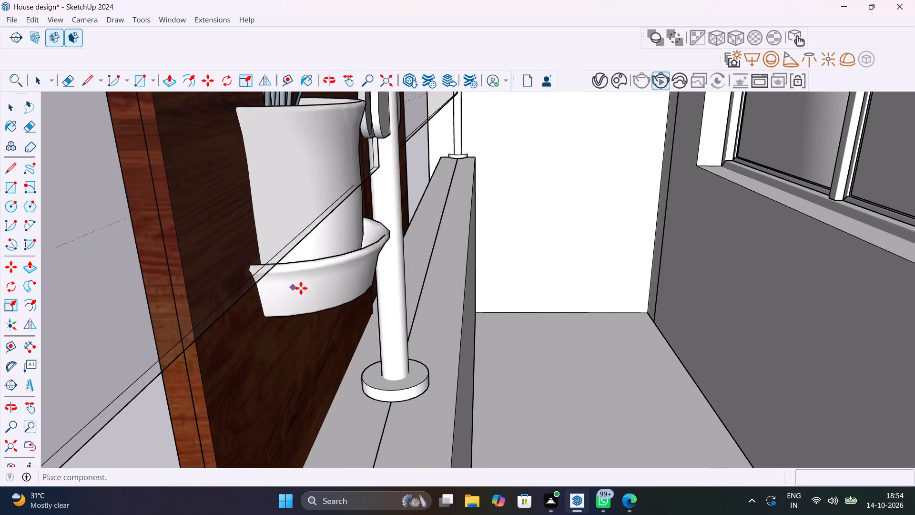
scroll(513, 330, "up", 2)
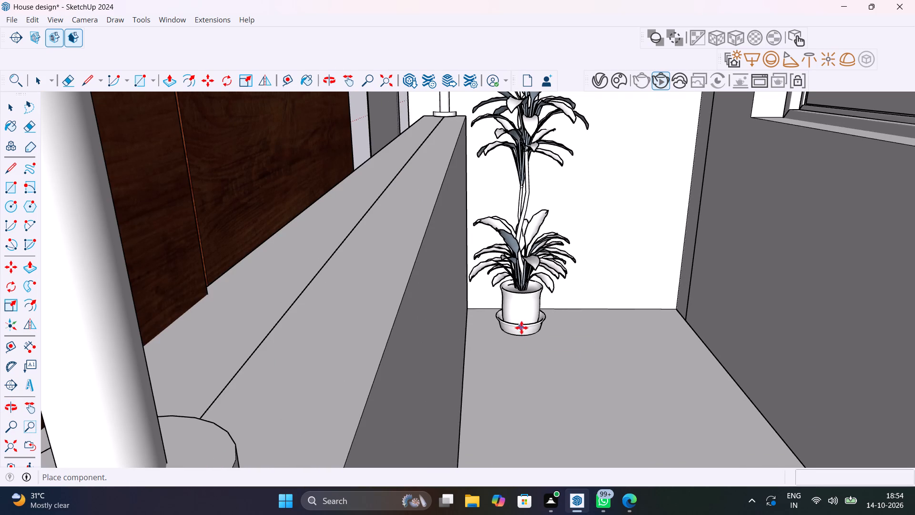
left_click(522, 327)
Place a second Potted Plant 13 on the first-floor balcony floor, beside the parapet in the narrow section between the slat panel and the fins.
scroll(534, 344, "down", 13)
middle_click_drag(531, 358, 523, 354)
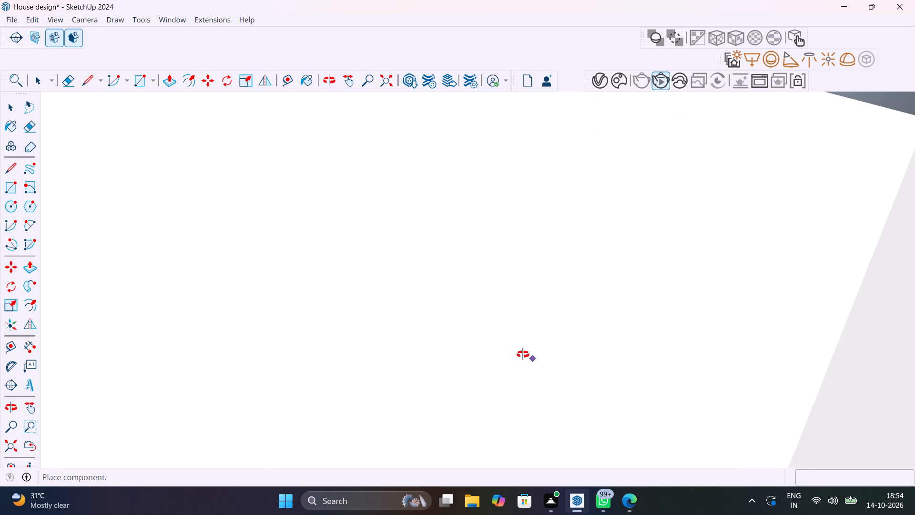
middle_click_drag(523, 354, 419, 346)
scroll(419, 348, "down", 20)
scroll(419, 348, "down", 1)
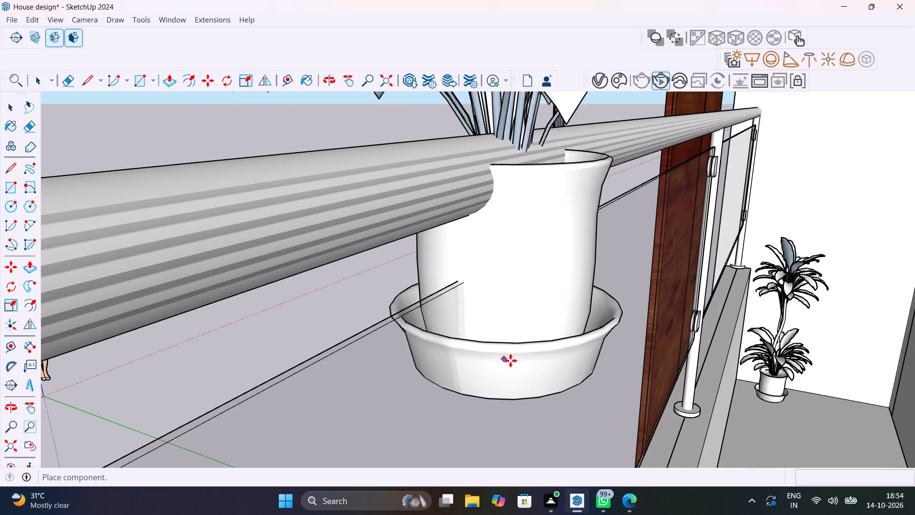
scroll(627, 381, "down", 1)
middle_click_drag(626, 381, 181, 391)
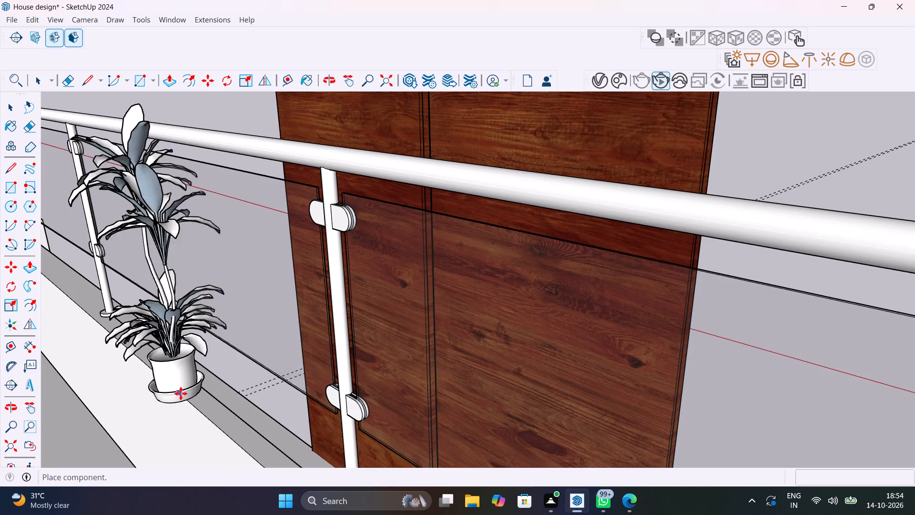
scroll(289, 389, "down", 12)
scroll(344, 391, "down", 20)
scroll(344, 391, "down", 12)
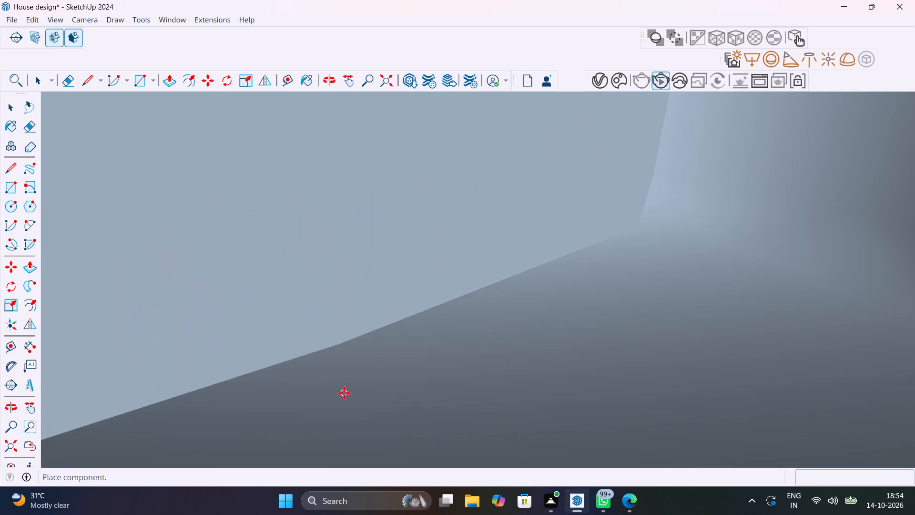
scroll(344, 393, "down", 20)
scroll(344, 393, "down", 20)
scroll(344, 393, "down", 20)
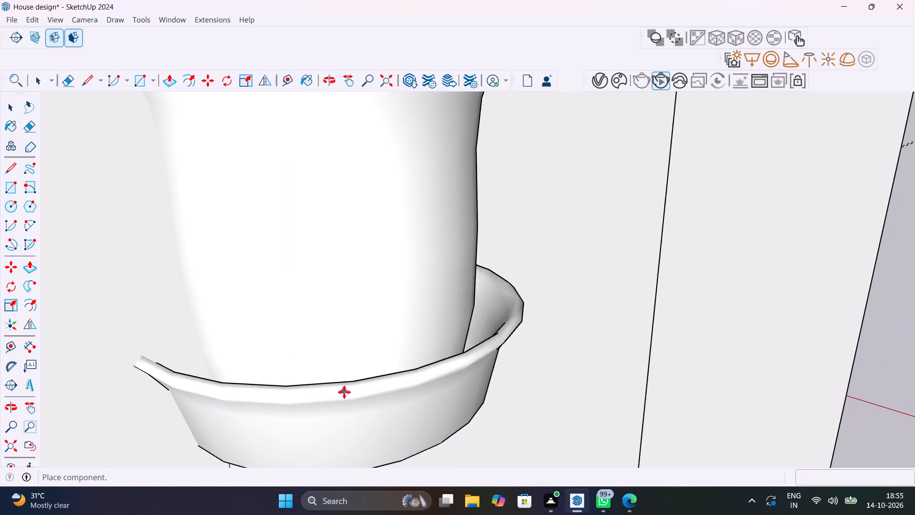
scroll(344, 392, "down", 20)
scroll(344, 392, "down", 20)
scroll(344, 392, "down", 19)
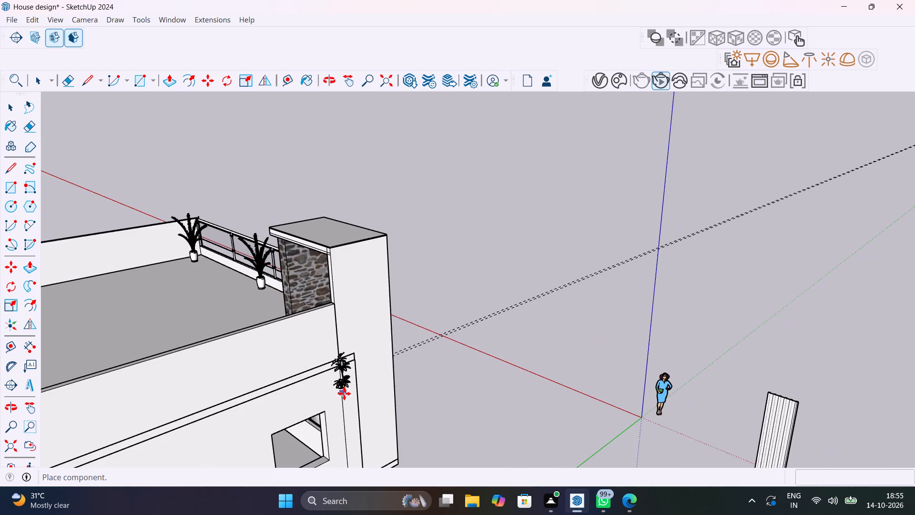
middle_click_drag(240, 395, 0, 360)
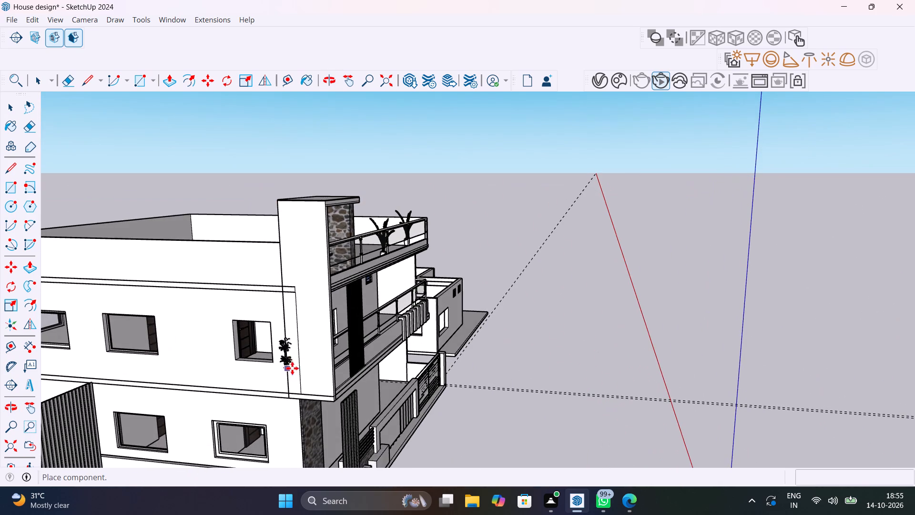
middle_click_drag(313, 365, 0, 404)
scroll(441, 294, "up", 4)
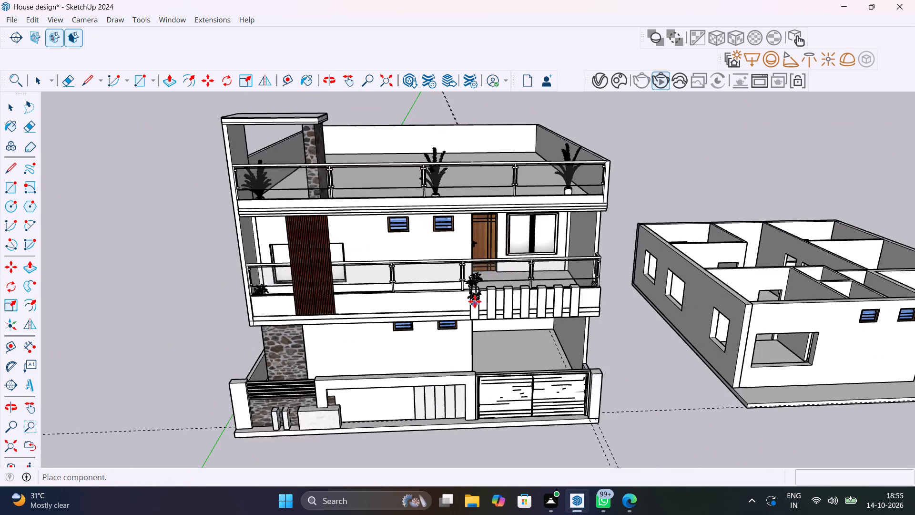
scroll(475, 301, "up", 1)
middle_click_drag(475, 300, 237, 342)
scroll(351, 273, "up", 6)
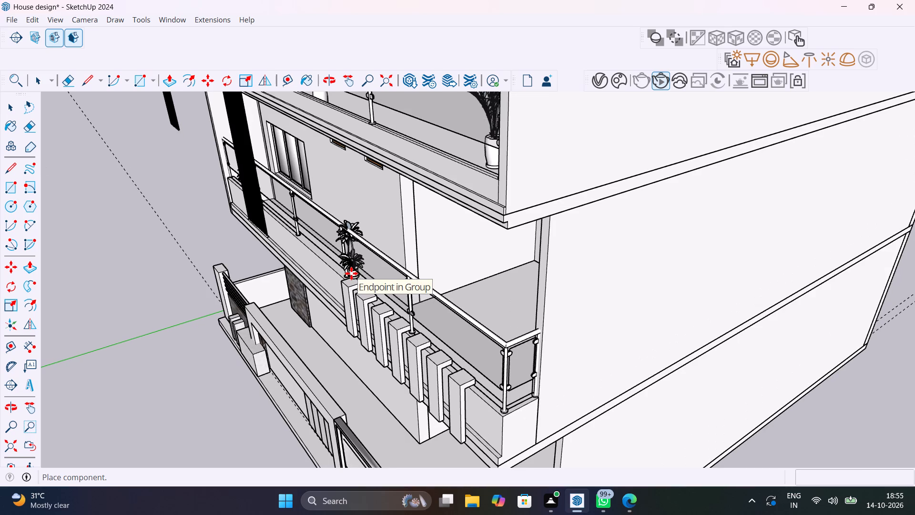
scroll(347, 255, "up", 5)
middle_click_drag(349, 251, 252, 255)
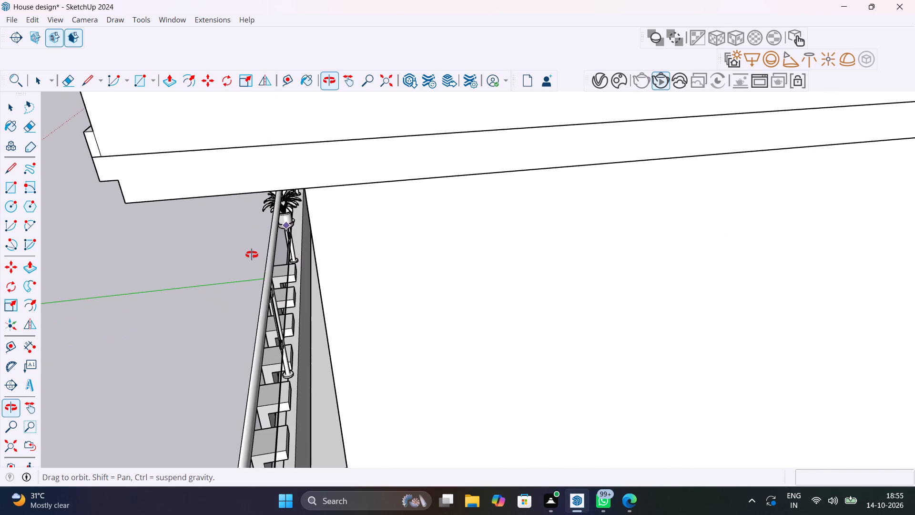
middle_click_drag(252, 255, 252, 255)
scroll(319, 228, "up", 8)
middle_click_drag(302, 324, 303, 325)
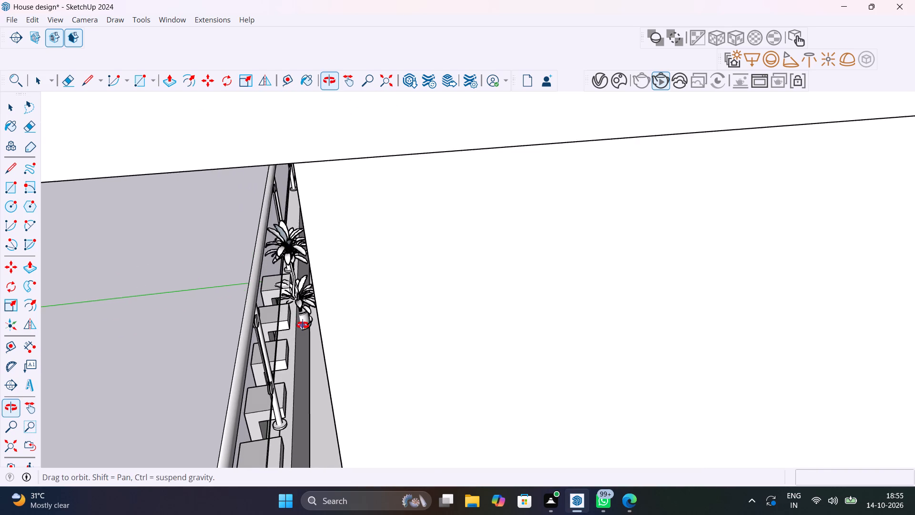
middle_click_drag(303, 325, 350, 281)
scroll(366, 191, "up", 9)
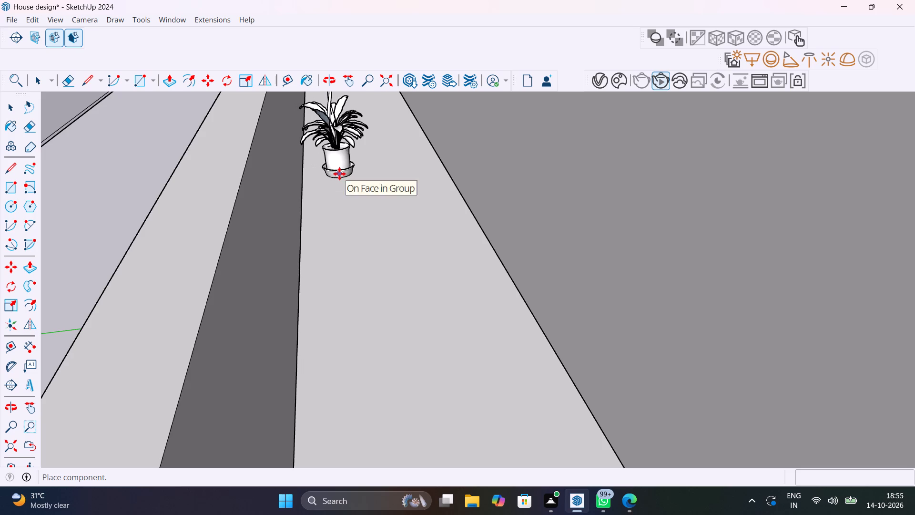
left_click(339, 174)
Place a third Potted Plant 13 behind the white vertical fins near the open corner of the first-floor balcony, and stop placing.
scroll(339, 204, "down", 11)
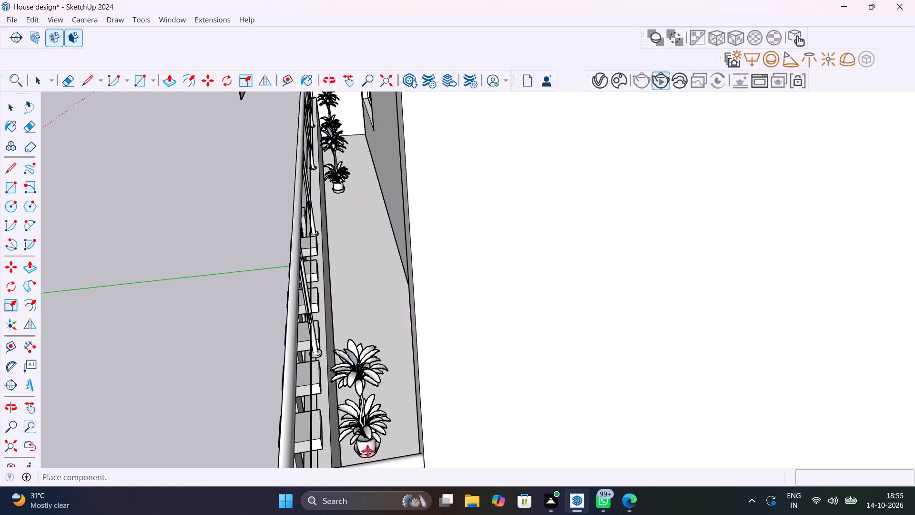
left_click(367, 451)
middle_click_drag(362, 381, 595, 322)
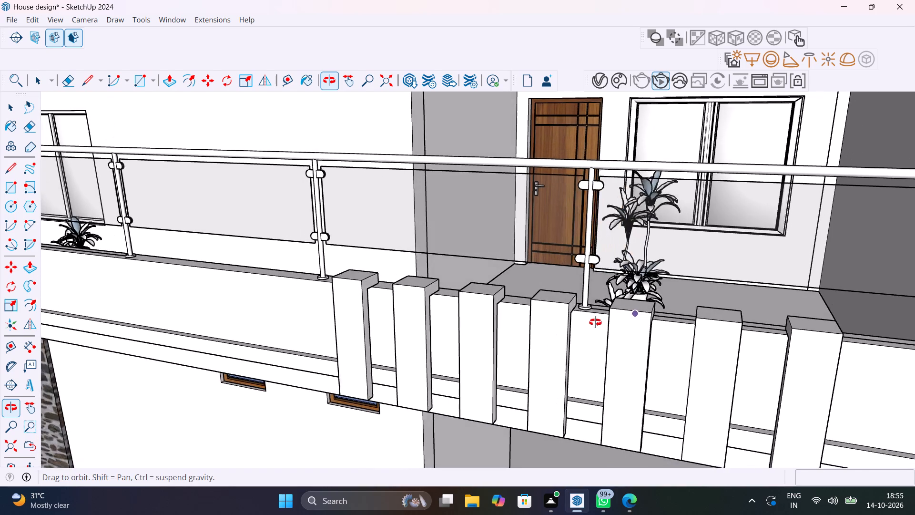
middle_click_drag(595, 322, 595, 323)
middle_click_drag(634, 330, 841, 290, "shift")
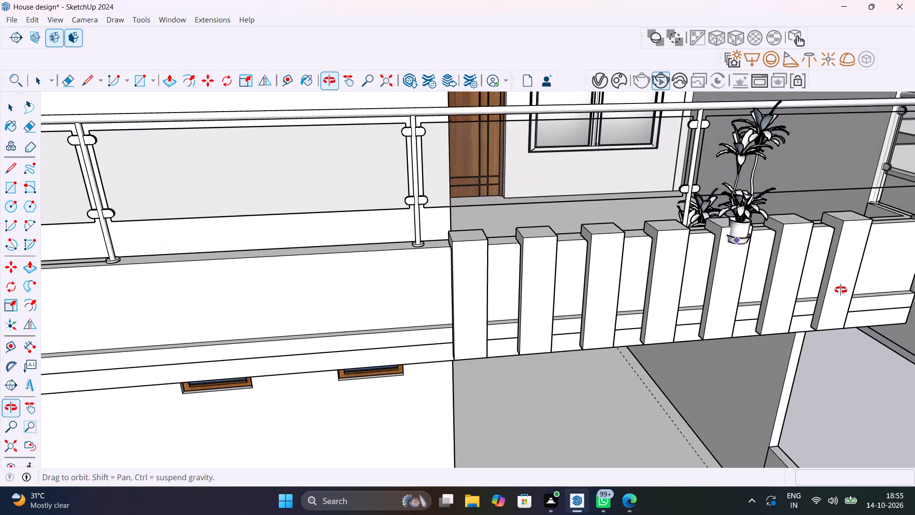
middle_click_drag(841, 290, 637, 298, "shift")
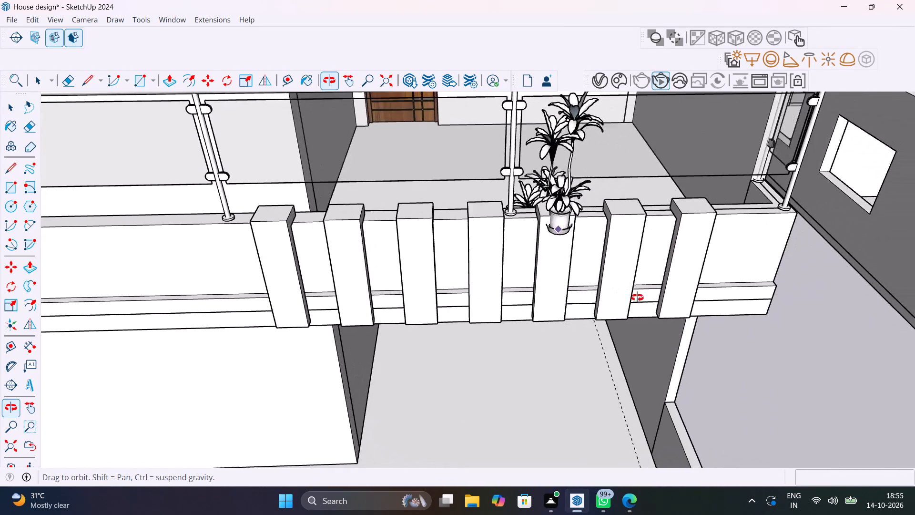
middle_click_drag(637, 298, 583, 300, "shift")
key("space")
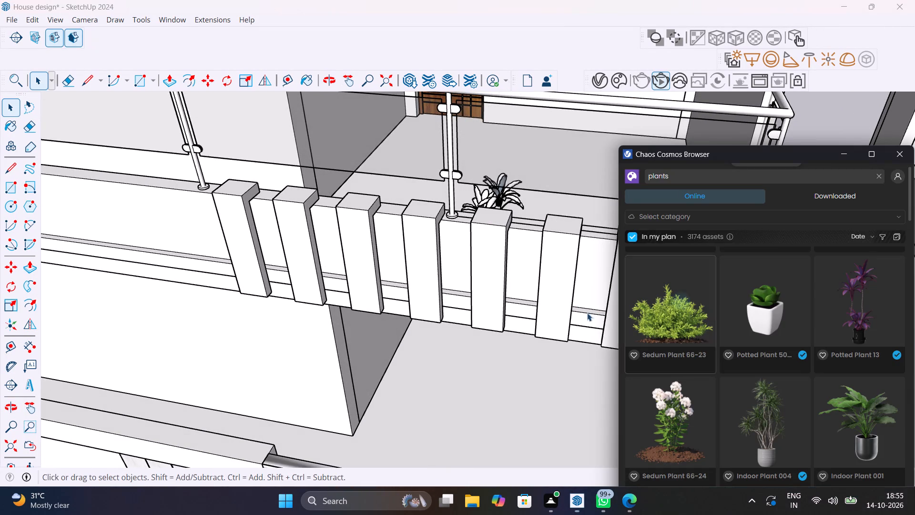
Scale the potted plant behind the balcony's white vertical fins taller from its top, up to about handrail height.
left_click(498, 199)
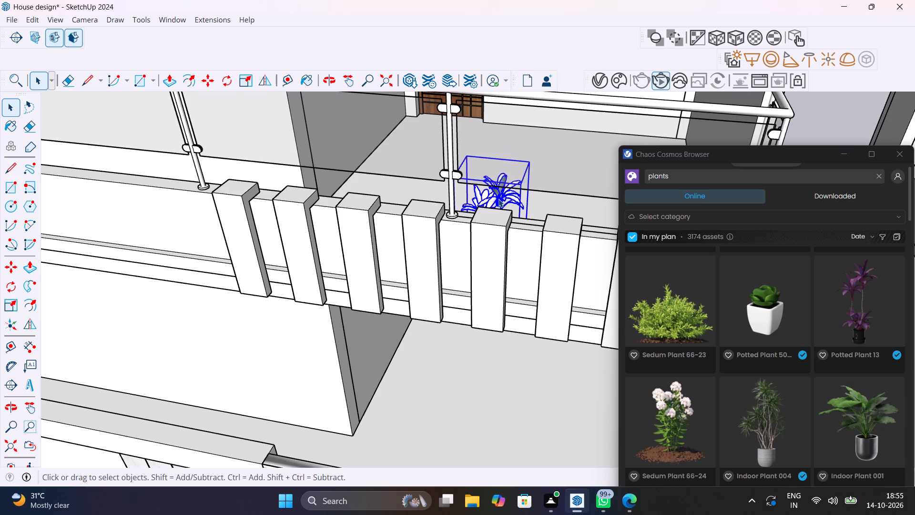
key("s")
left_click(493, 170)
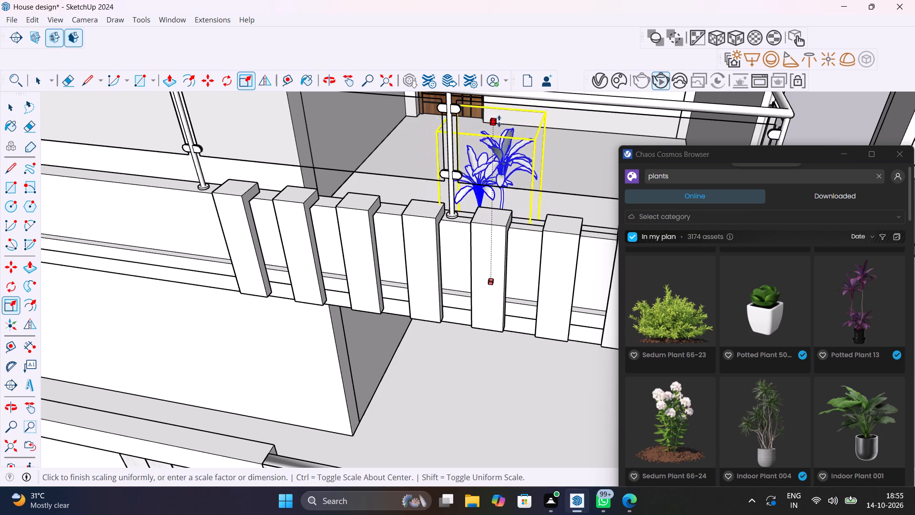
middle_click_drag(499, 120, 518, 226, "shift")
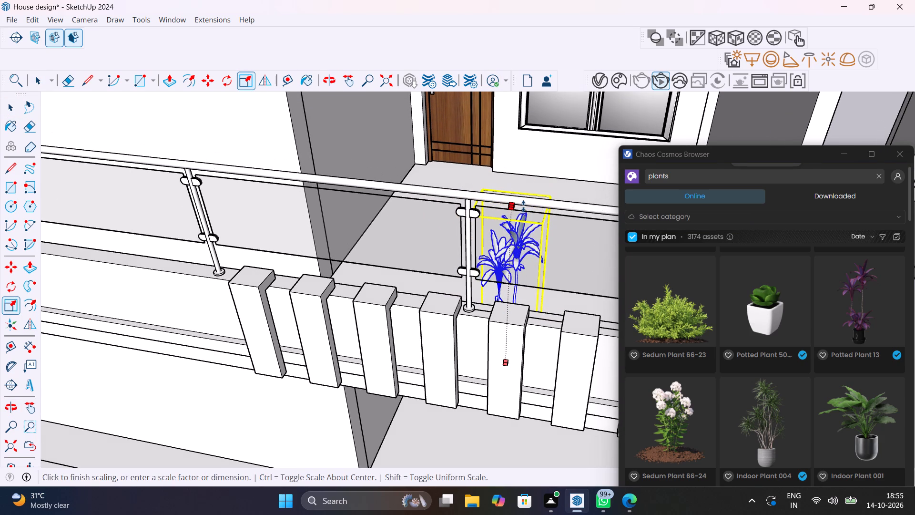
left_click(523, 206)
key("space")
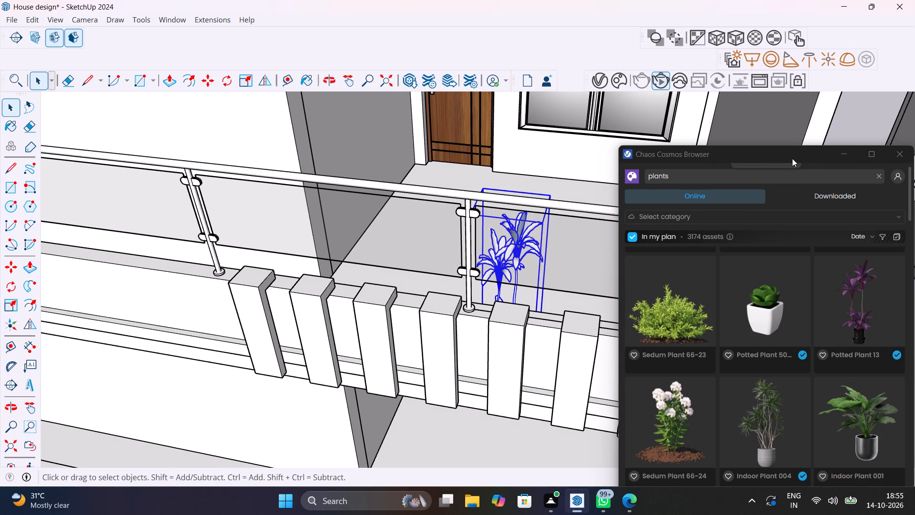
Shift the potted plant behind the first-floor balcony's white fins along the vertical axis, starting from a base corner, and deselect it.
left_click_drag(793, 154, 693, 448)
middle_click_drag(570, 291, 388, 320)
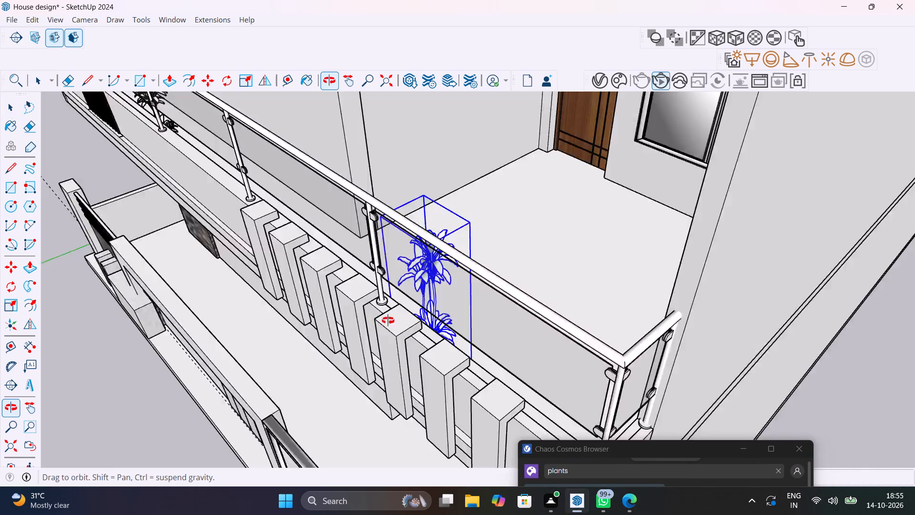
middle_click_drag(388, 320, 337, 332)
scroll(395, 294, "up", 4)
left_click(223, 312)
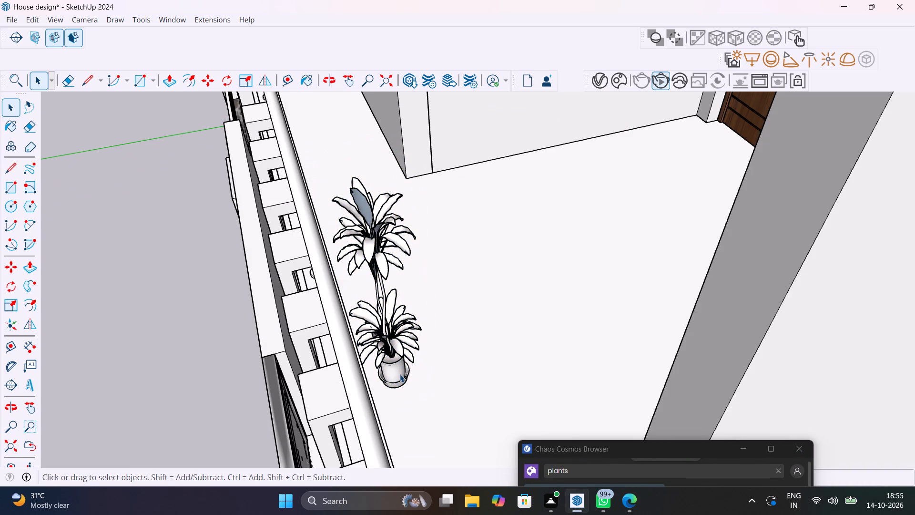
left_click_drag(400, 374, 360, 344)
left_click(619, 242)
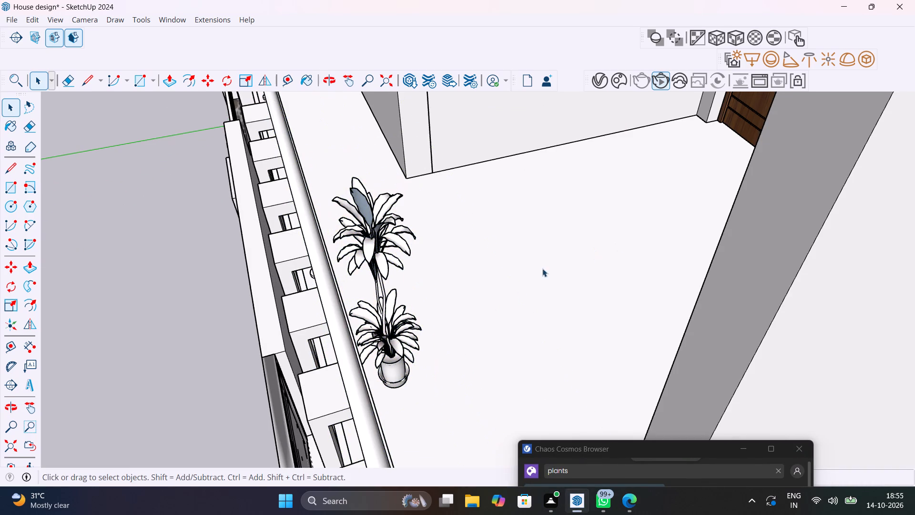
middle_click_drag(417, 343, 324, 271, "shift")
scroll(417, 343, "down", 1, "shift")
left_click(316, 287)
middle_click_drag(317, 292, 328, 319)
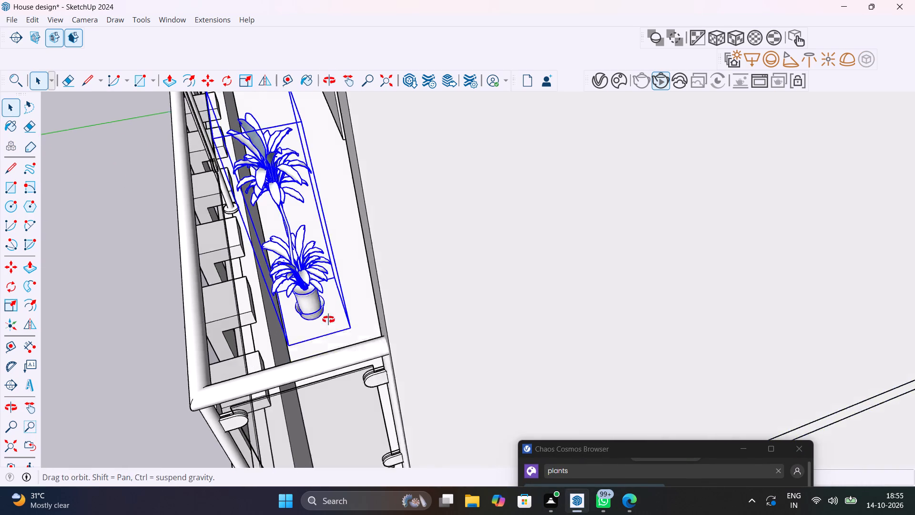
middle_click_drag(328, 319, 332, 305)
key("m")
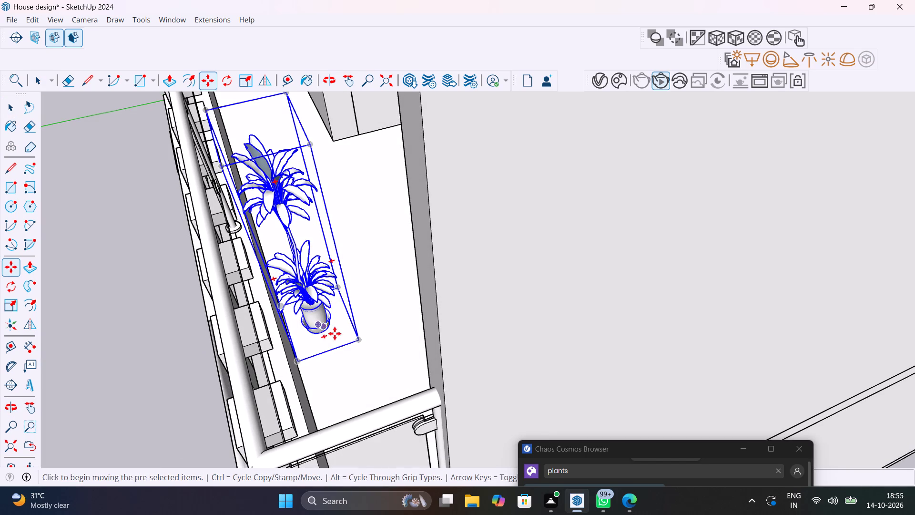
left_click(356, 337)
scroll(359, 374, "up", 4)
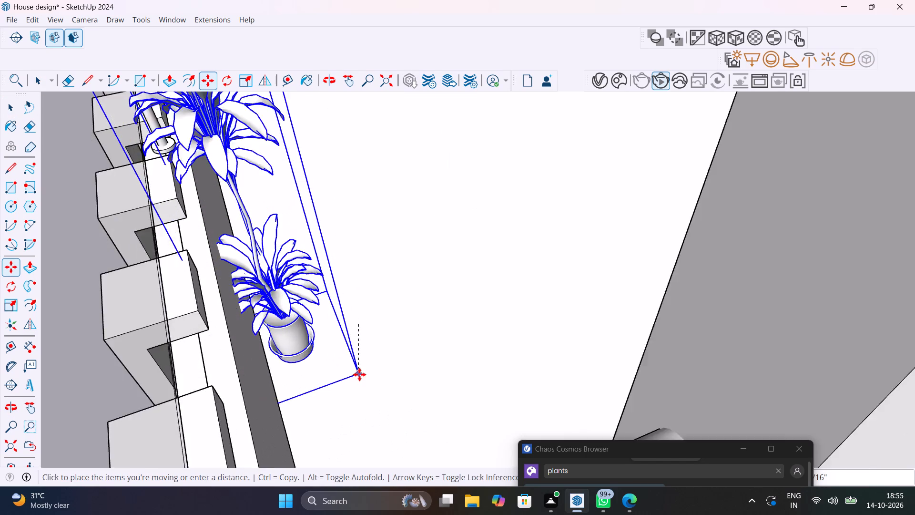
scroll(359, 374, "up", 3)
middle_click(358, 371)
middle_click_drag(353, 361, 324, 297)
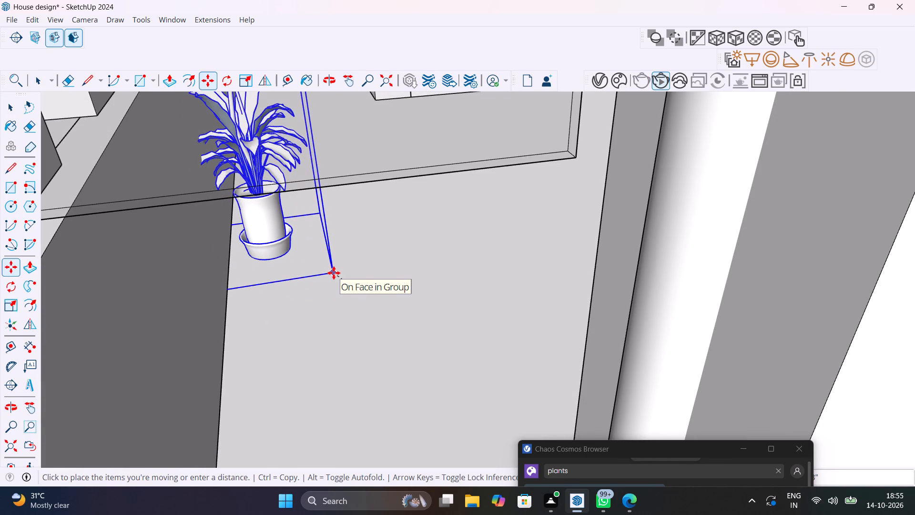
key("Up")
left_click(356, 291)
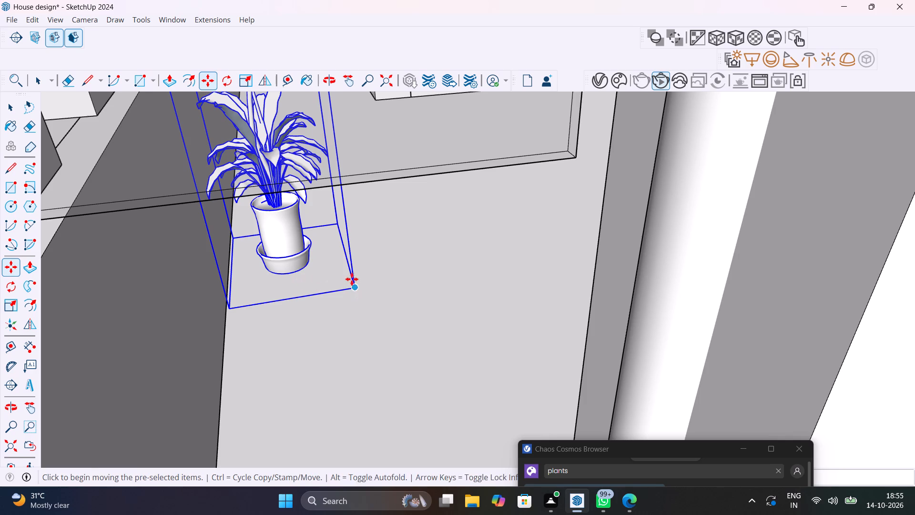
middle_click(291, 281, "shift")
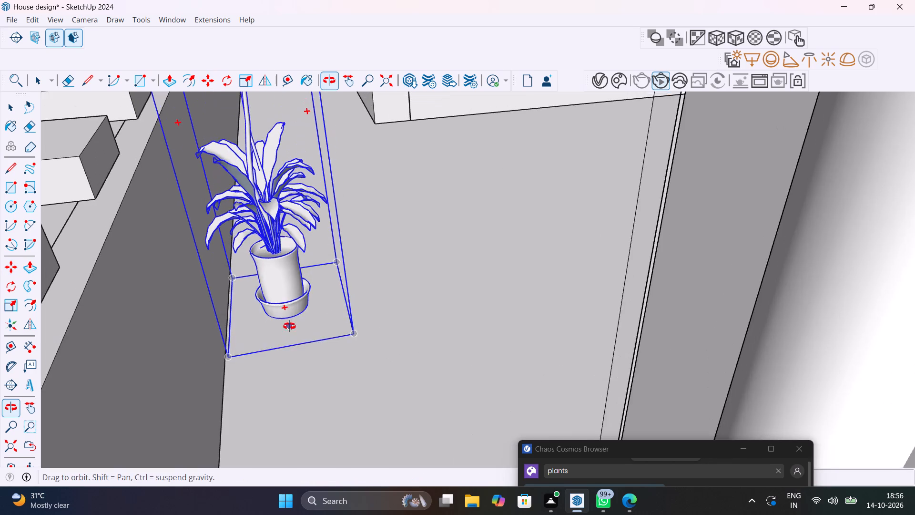
key("space")
scroll(320, 326, "down", 14)
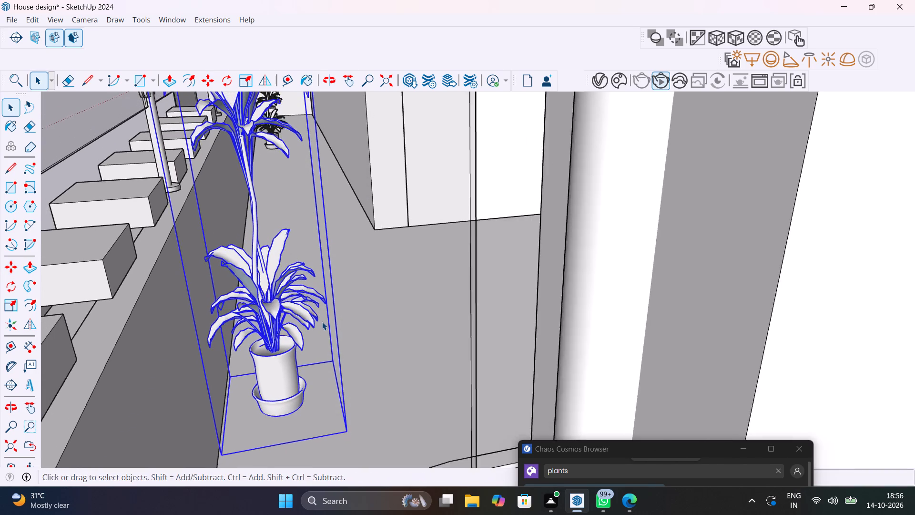
scroll(322, 322, "down", 20)
scroll(322, 322, "down", 20)
scroll(322, 322, "down", 6)
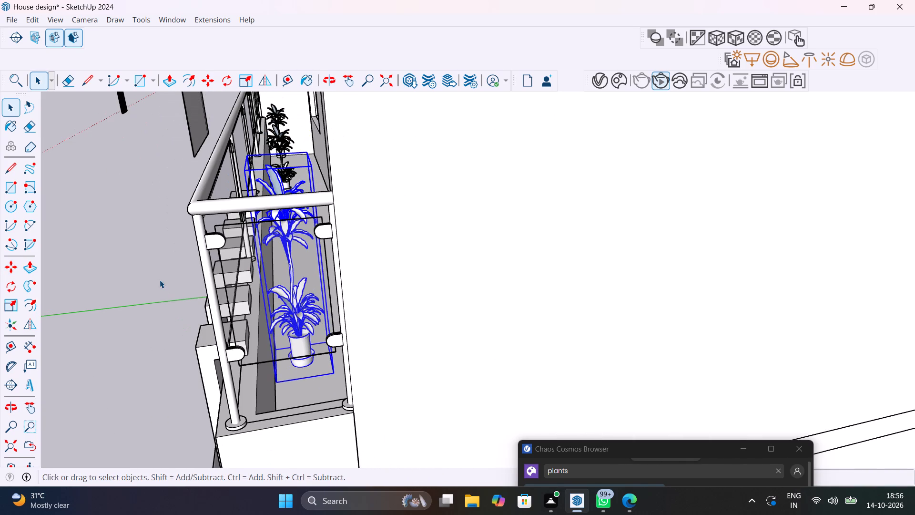
left_click(160, 280)
Examine the potted plants along the first-floor balcony railing from several front and side angles.
scroll(264, 302, "up", 1)
middle_click_drag(264, 301, 438, 270)
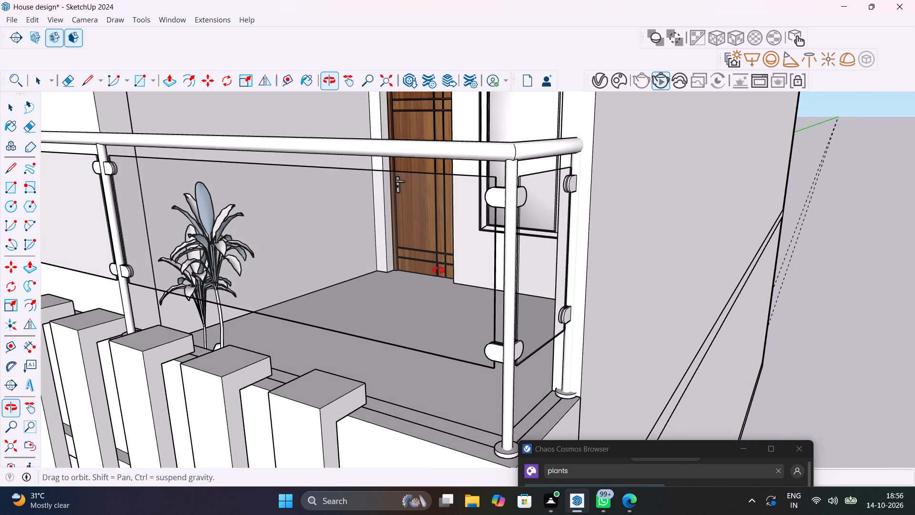
middle_click_drag(438, 270, 518, 285)
scroll(422, 294, "down", 15)
middle_click_drag(422, 293, 435, 286)
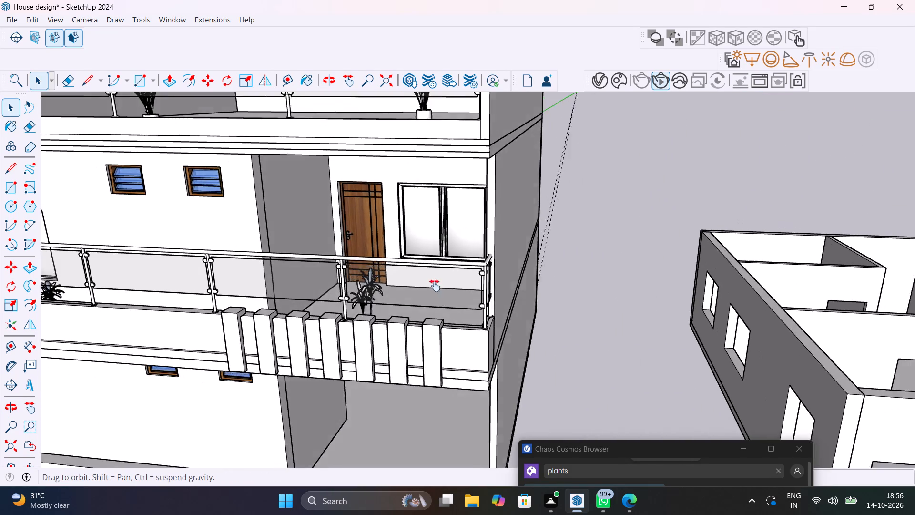
middle_click_drag(435, 286, 517, 314)
middle_click_drag(179, 314, 249, 298, "shift")
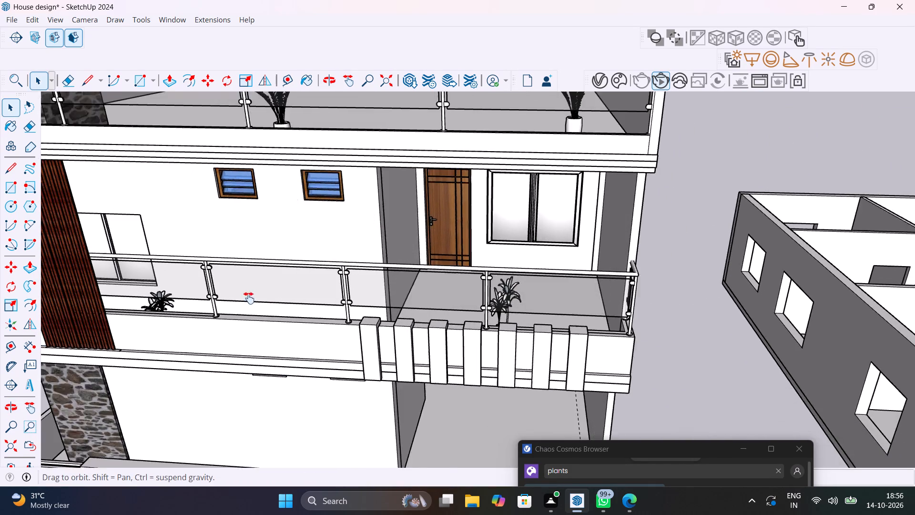
middle_click_drag(249, 298, 399, 275, "shift")
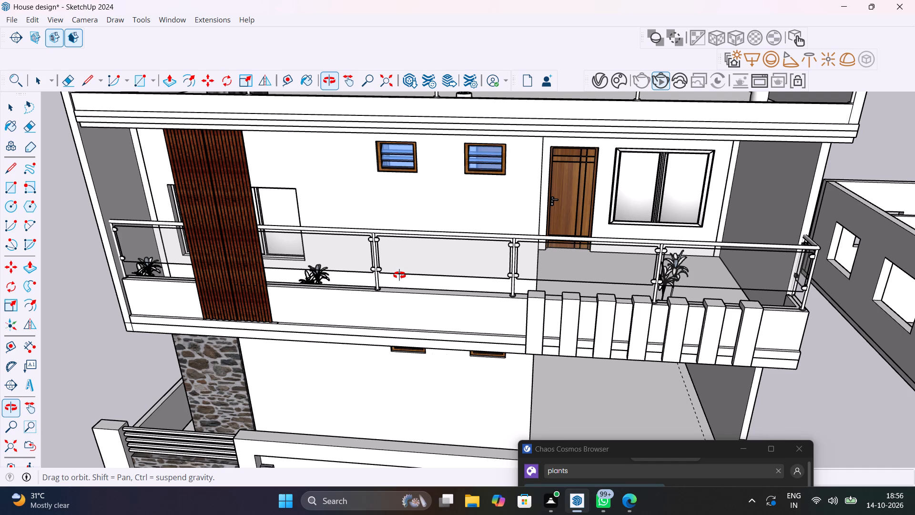
middle_click_drag(399, 275, 514, 249, "shift")
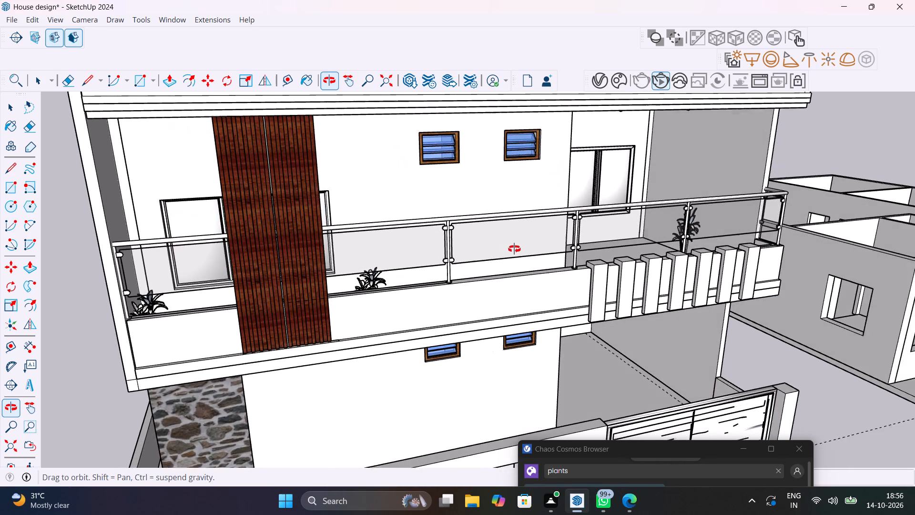
middle_click_drag(514, 249, 516, 249, "shift")
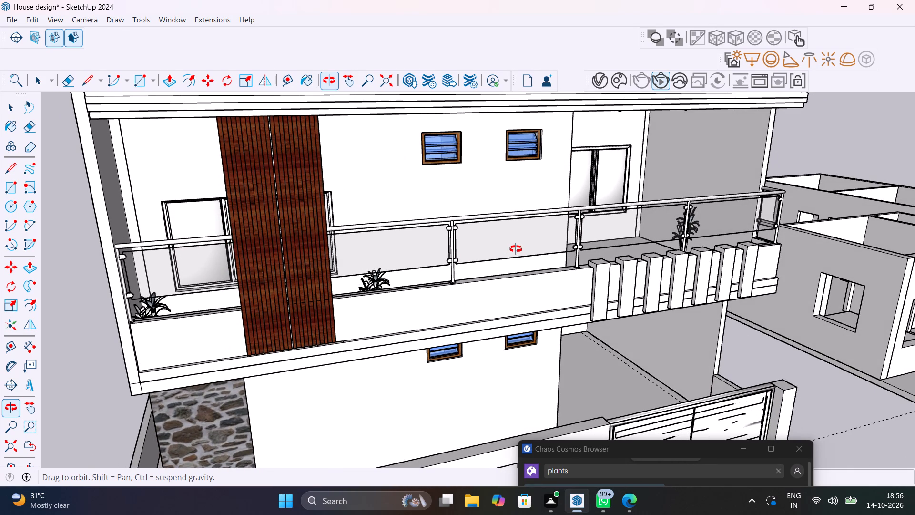
middle_click_drag(516, 249, 374, 280, "shift")
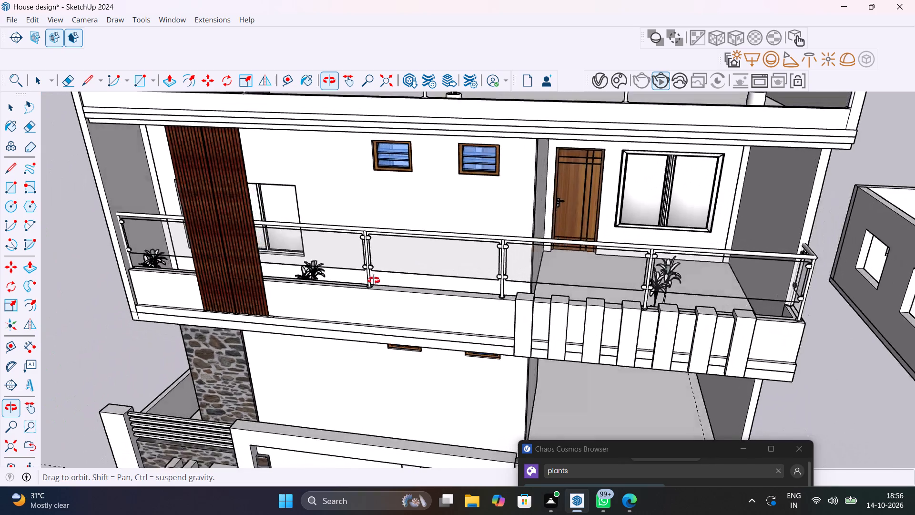
middle_click_drag(374, 280, 342, 317, "shift")
Delete the leftover lengthwise edge lines on top of the first-floor balcony parapet on both sides of the wooden slat panel.
scroll(305, 278, "up", 8)
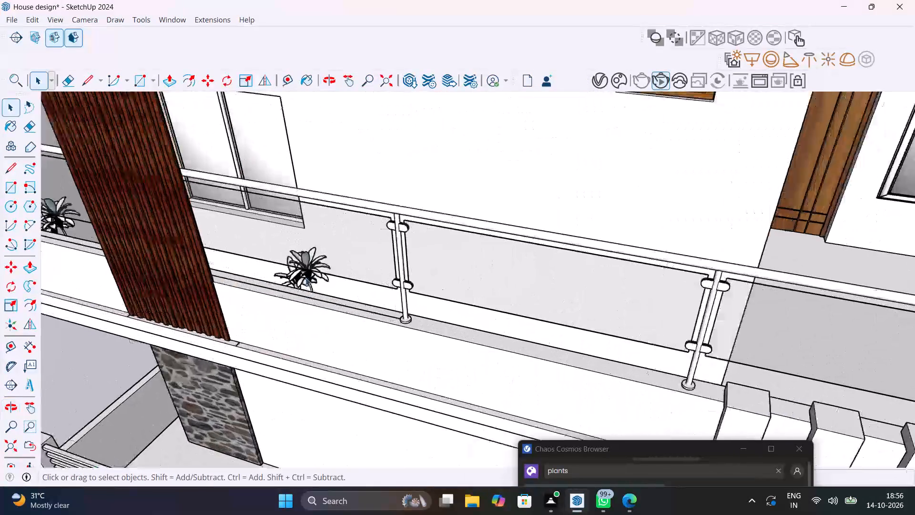
scroll(305, 278, "up", 3)
left_click(325, 311)
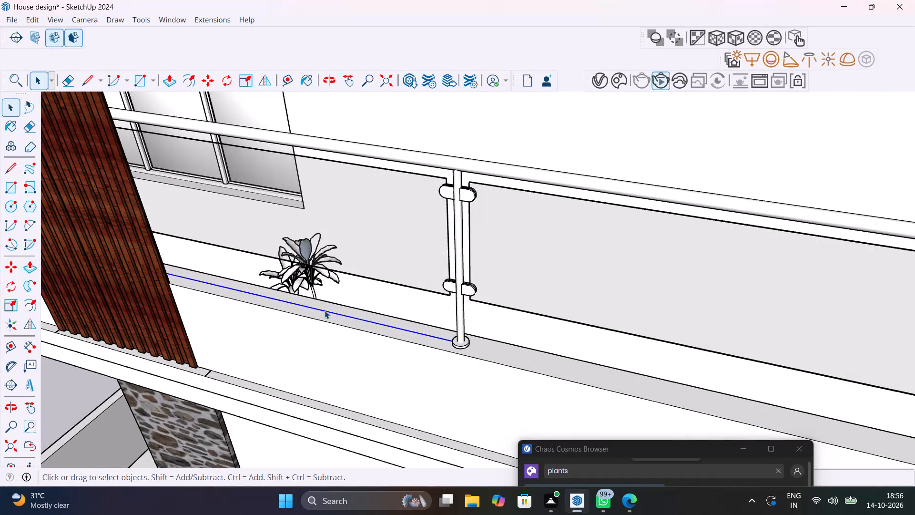
key("Delete")
scroll(325, 310, "down", 14)
scroll(207, 279, "up", 4)
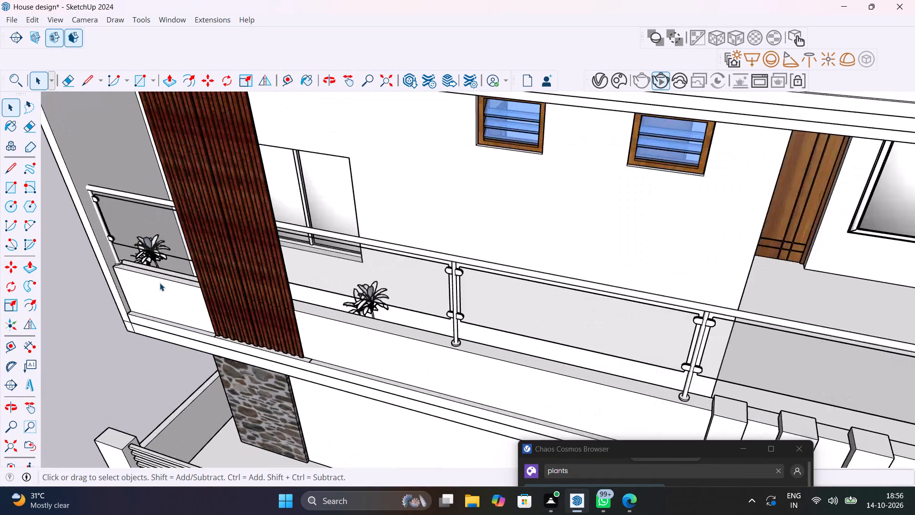
scroll(160, 283, "up", 13)
left_click(171, 254)
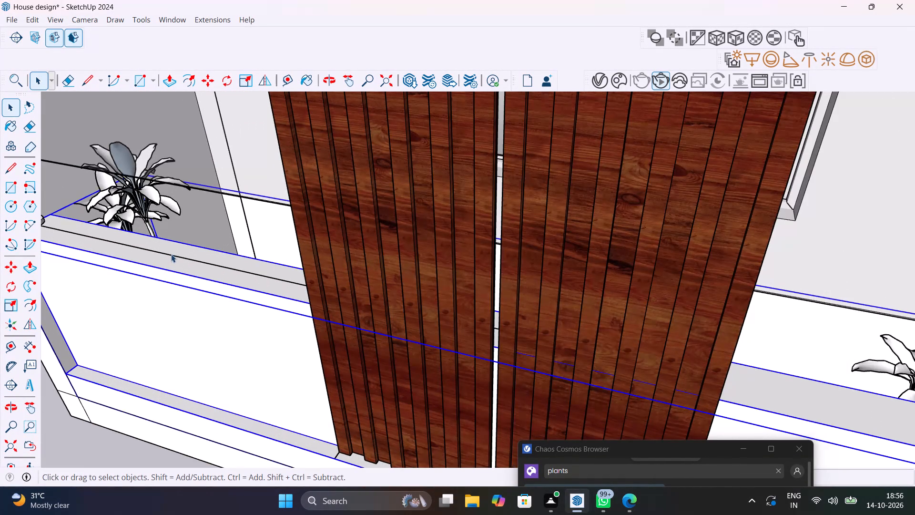
left_click(185, 256)
left_click(188, 258)
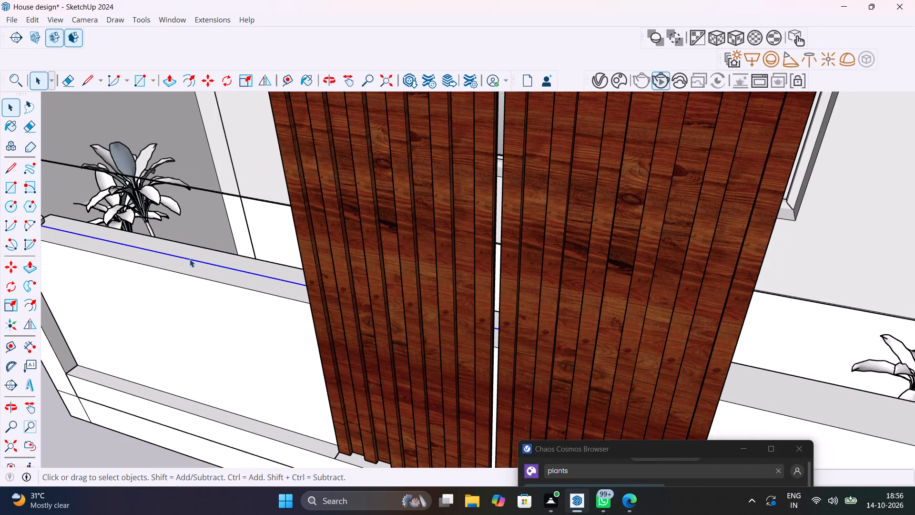
key("Delete")
scroll(190, 259, "down", 15)
scroll(190, 259, "down", 6)
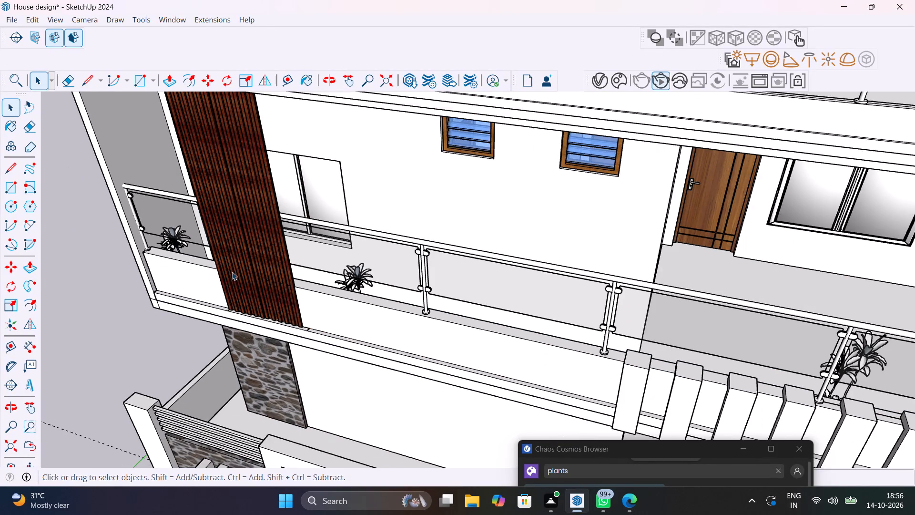
Raise the middle potted plant, between the slat panel and the fins, off the floor along the parapet's inner face.
middle_click_drag(233, 270, 346, 329)
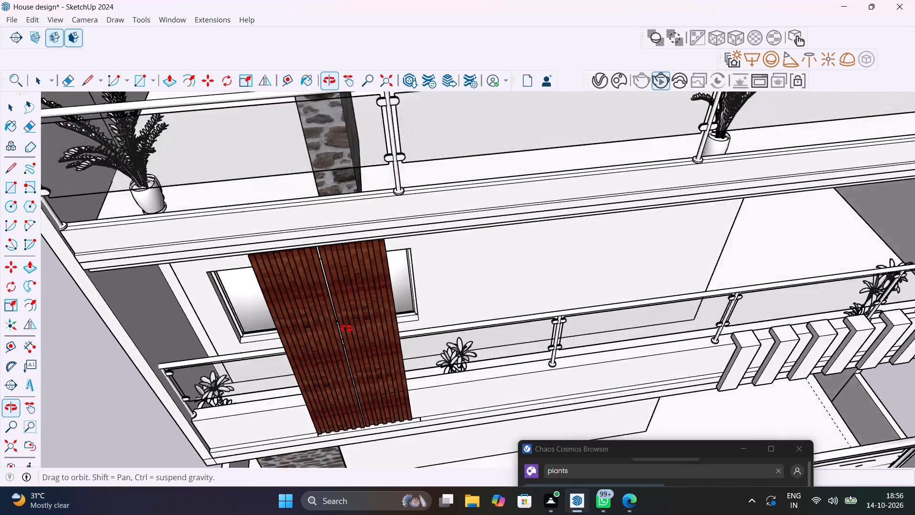
middle_click_drag(346, 329, 115, 336)
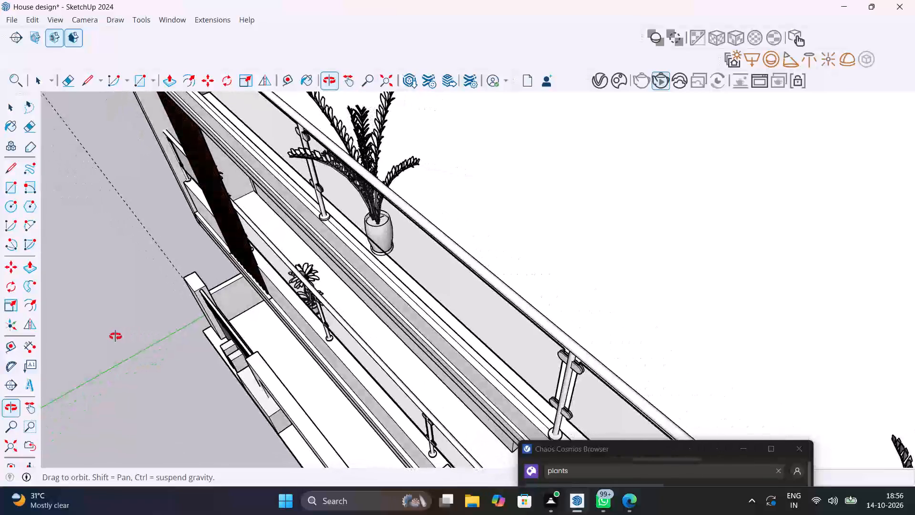
middle_click_drag(115, 336, 111, 323)
scroll(255, 280, "up", 6)
scroll(322, 272, "up", 3)
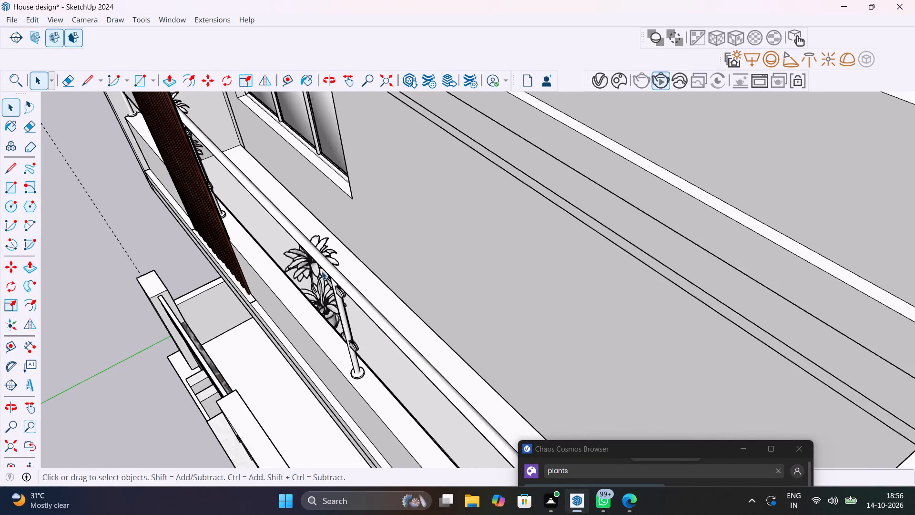
scroll(322, 271, "up", 8)
middle_click_drag(353, 285, 263, 252)
left_click(349, 307)
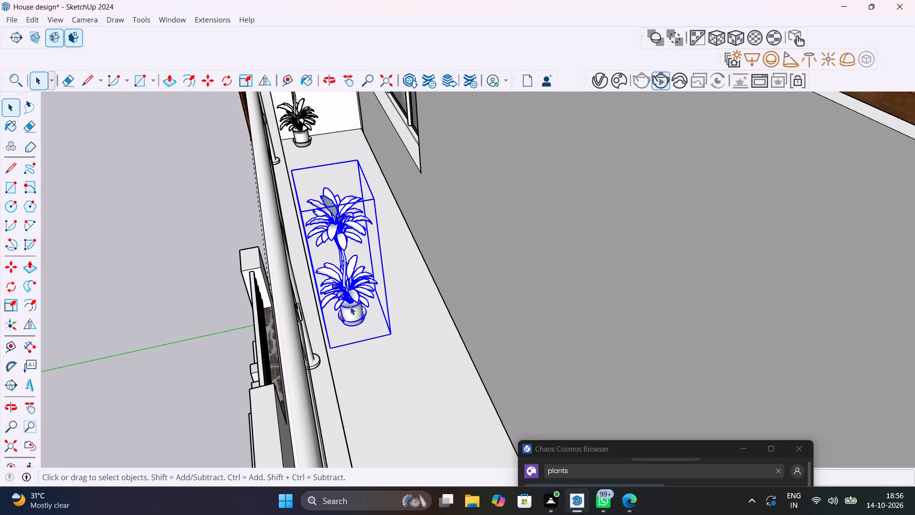
middle_click_drag(314, 260, 285, 203)
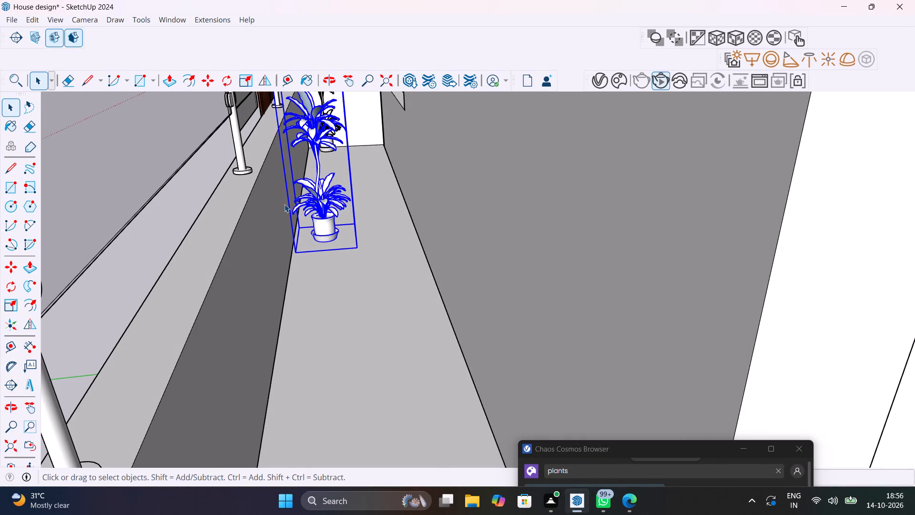
key("m")
left_click(294, 254)
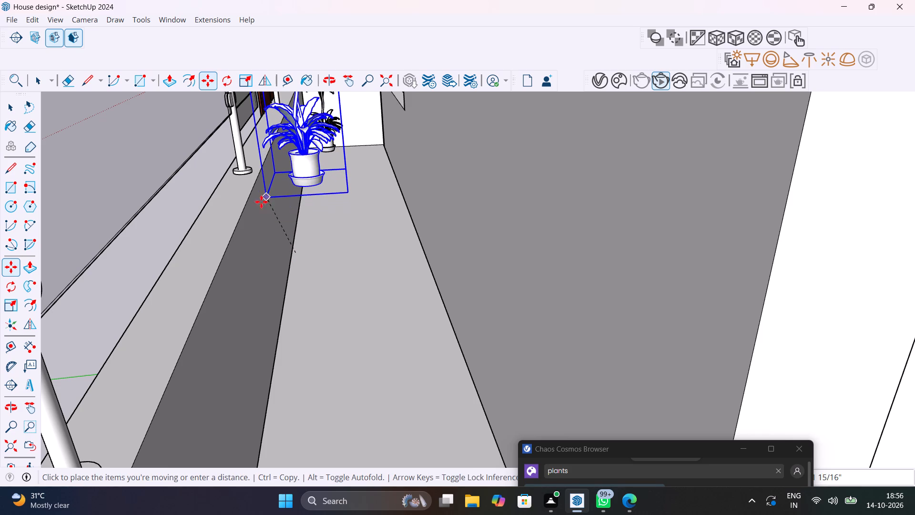
left_click(252, 222)
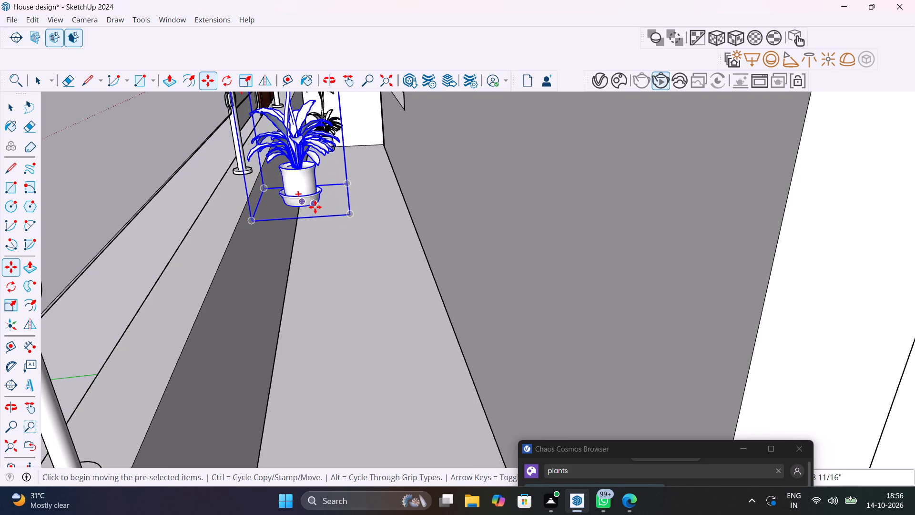
Raise the potted plant beyond the slat panel, near the balcony's end wall, off the floor from its base corner, and deselect it.
middle_click_drag(315, 205, 332, 341)
scroll(315, 204, "up", 1, "shift")
scroll(341, 206, "up", 11)
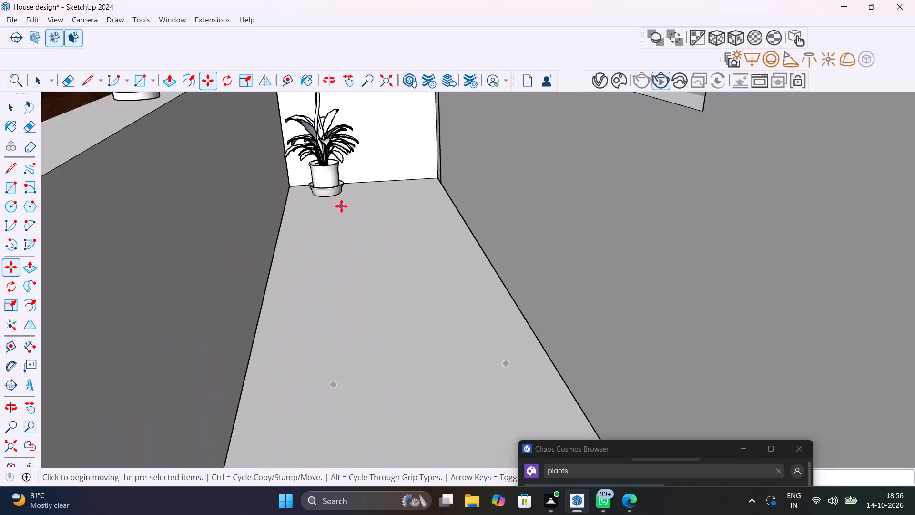
key("space")
left_click(329, 182)
key("m")
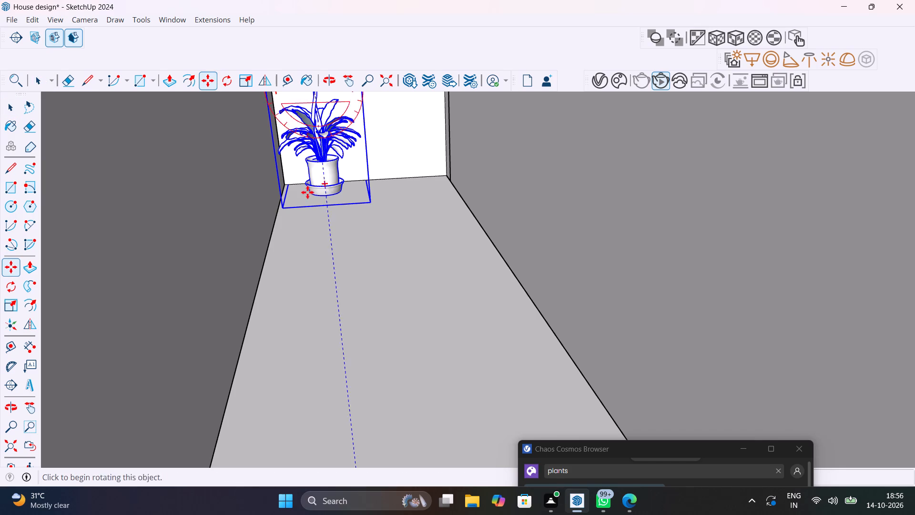
left_click(281, 207)
scroll(267, 179, "down", 11)
middle_click_drag(267, 178, 267, 177, "shift")
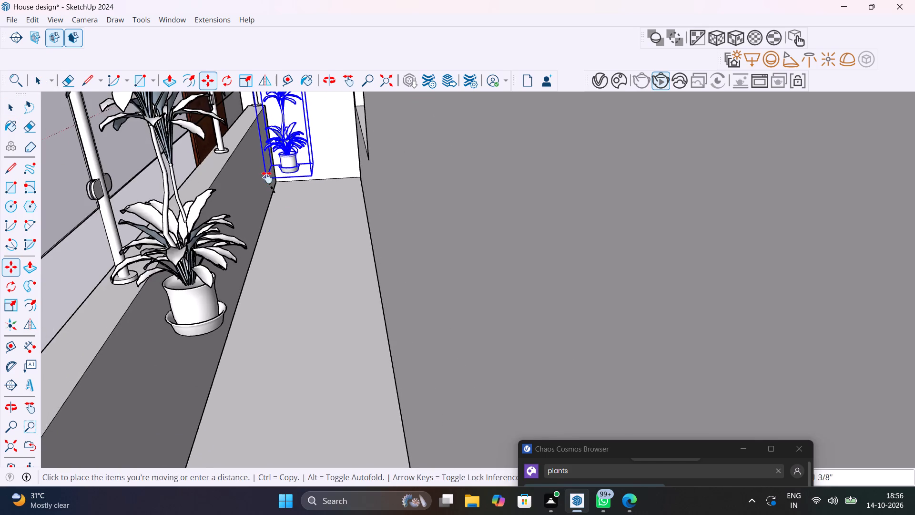
middle_click_drag(267, 177, 275, 226, "shift")
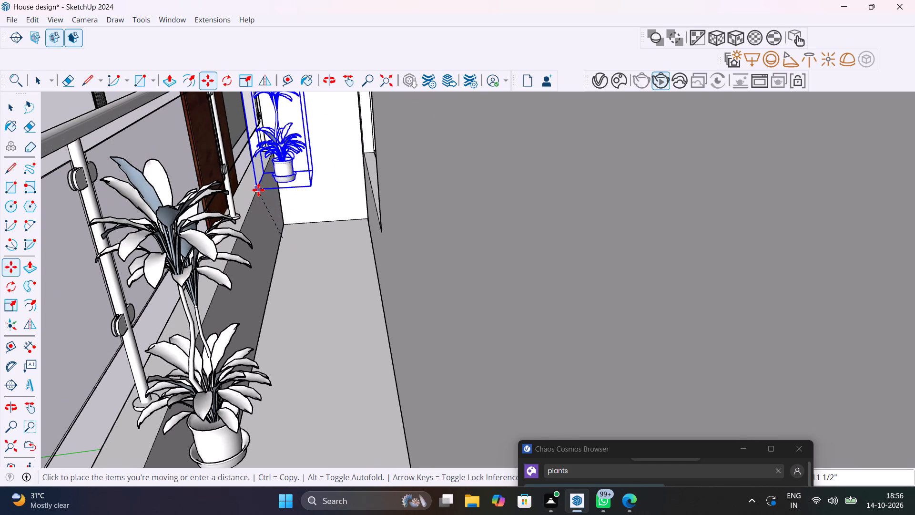
left_click(258, 190)
scroll(285, 219, "down", 12)
middle_click_drag(289, 225, 453, 204)
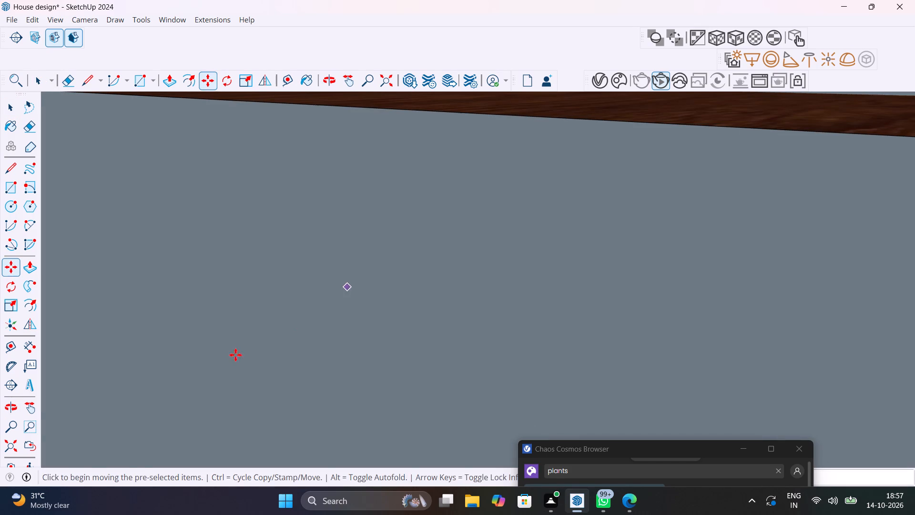
left_click(12, 446)
middle_click_drag(328, 333, 462, 323)
key("space")
left_click(428, 323)
Slide the potted plant beside the wooden slat panel along the balcony parapet so that it stands clear of the panel.
middle_click_drag(338, 270, 425, 256)
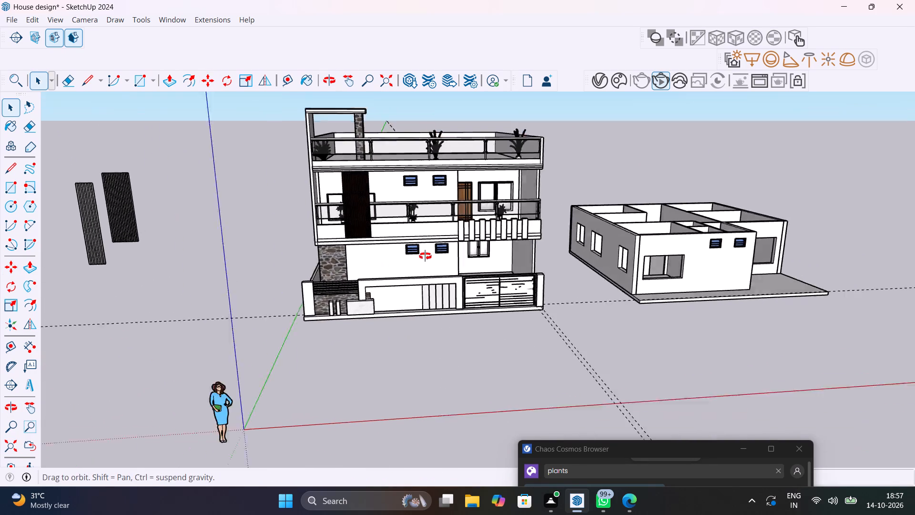
middle_click_drag(425, 256, 472, 255)
scroll(411, 222, "up", 10)
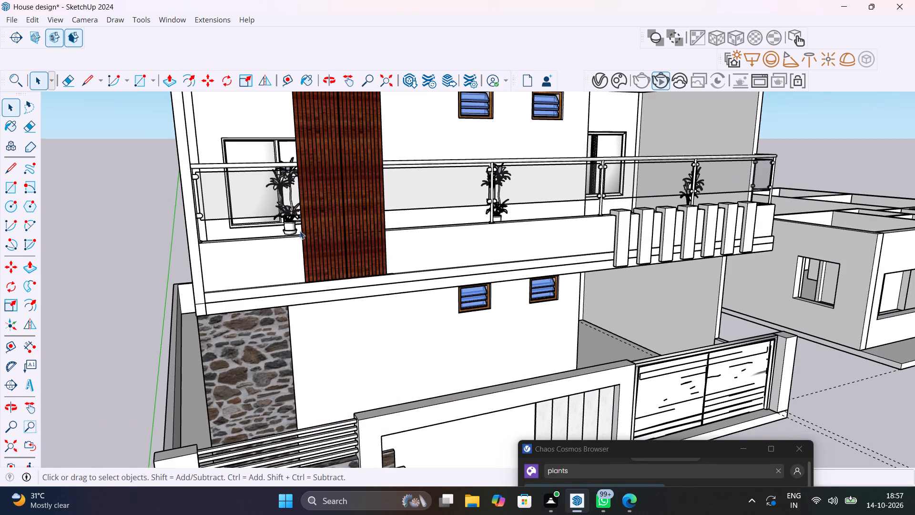
scroll(293, 228, "up", 8)
left_click(293, 229)
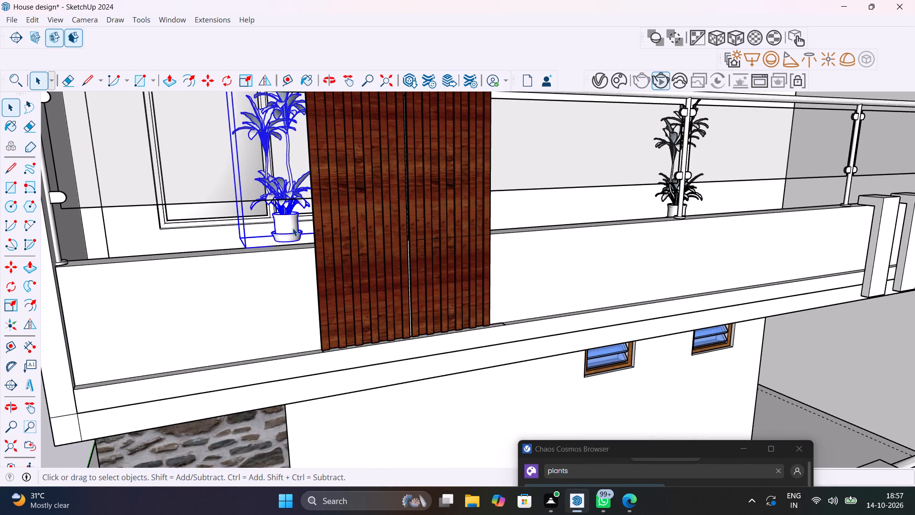
key("m")
left_click(252, 248)
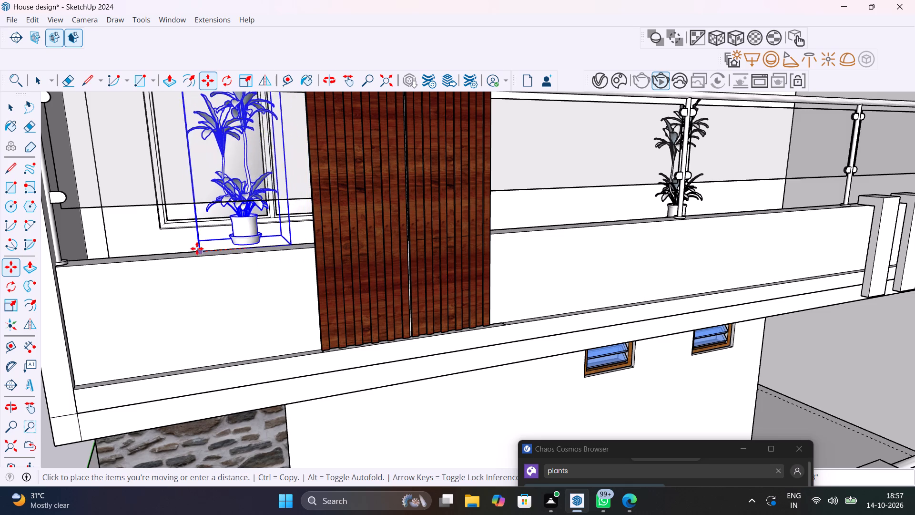
left_click(189, 248)
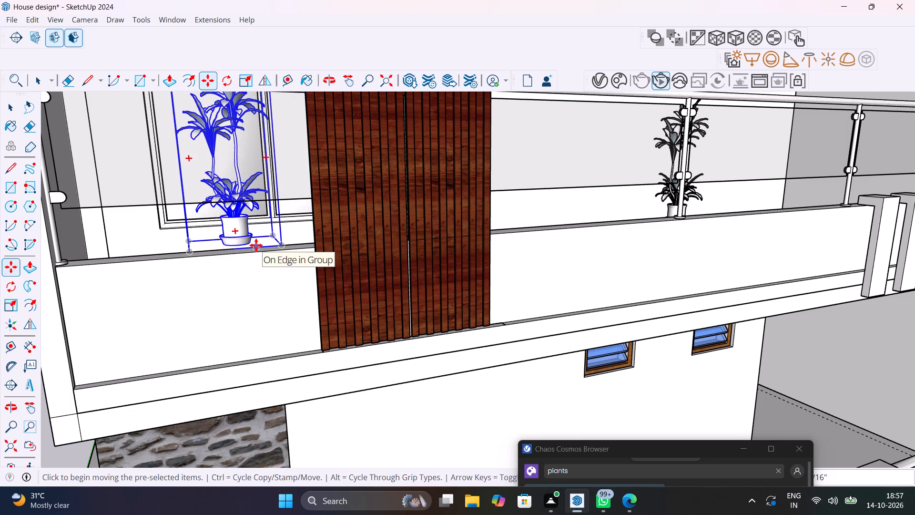
Reposition the same potted plant against the first-floor parapet's inner face, moving it from its front base corner.
key("m")
left_click(279, 243)
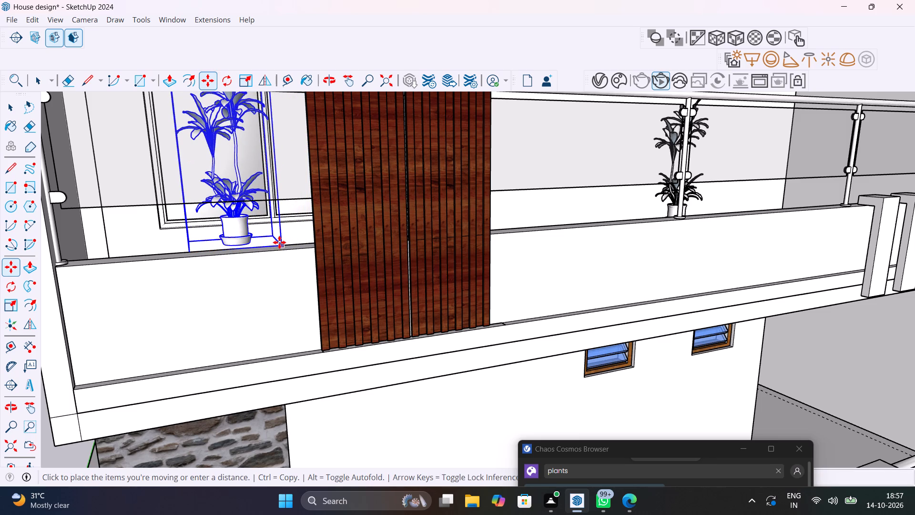
scroll(267, 241, "up", 1)
middle_click_drag(267, 240, 373, 311)
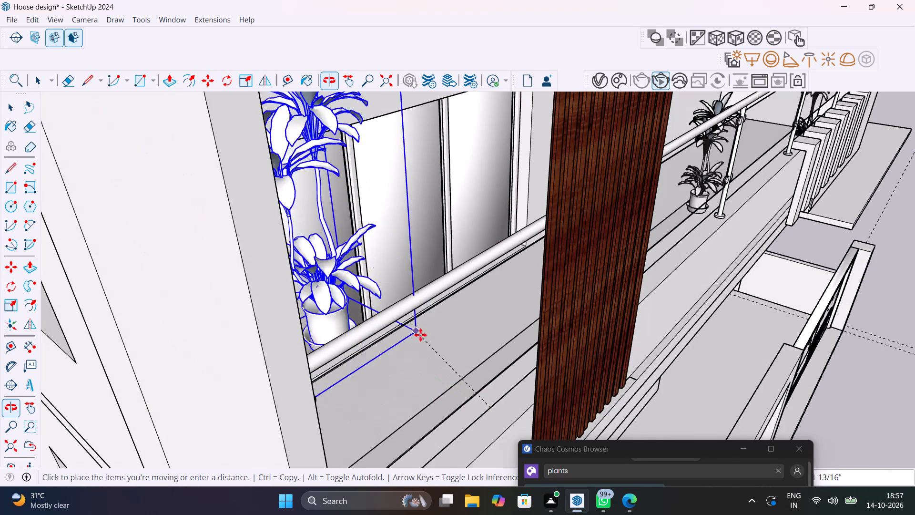
scroll(495, 379, "up", 10)
middle_click_drag(495, 379, 743, 319)
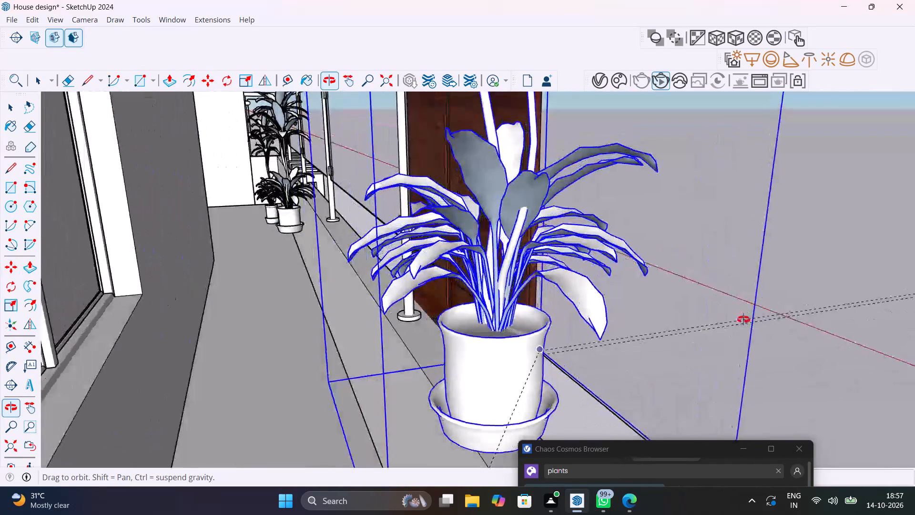
middle_click_drag(743, 319, 743, 320)
middle_click_drag(494, 451, 522, 362)
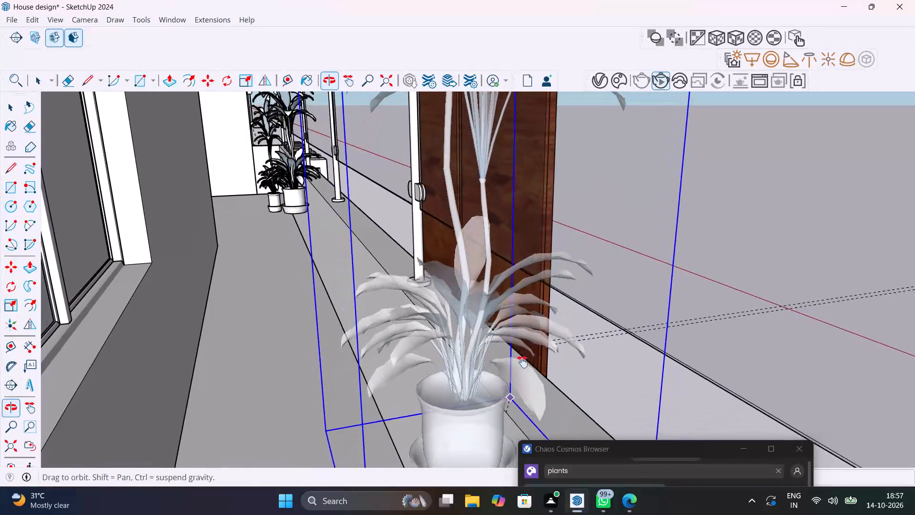
middle_click_drag(522, 362, 555, 275)
scroll(555, 276, "up", 1)
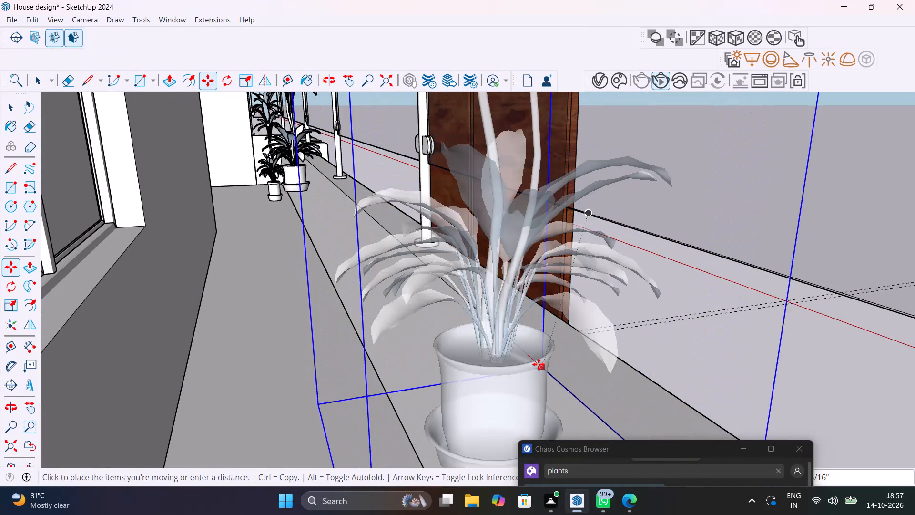
middle_click_drag(539, 364, 611, 303)
scroll(611, 303, "up", 1)
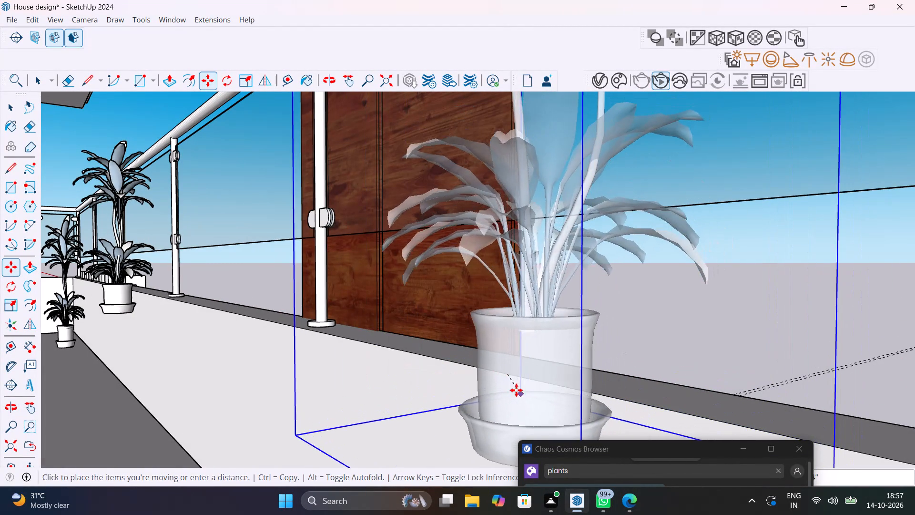
left_click(512, 409)
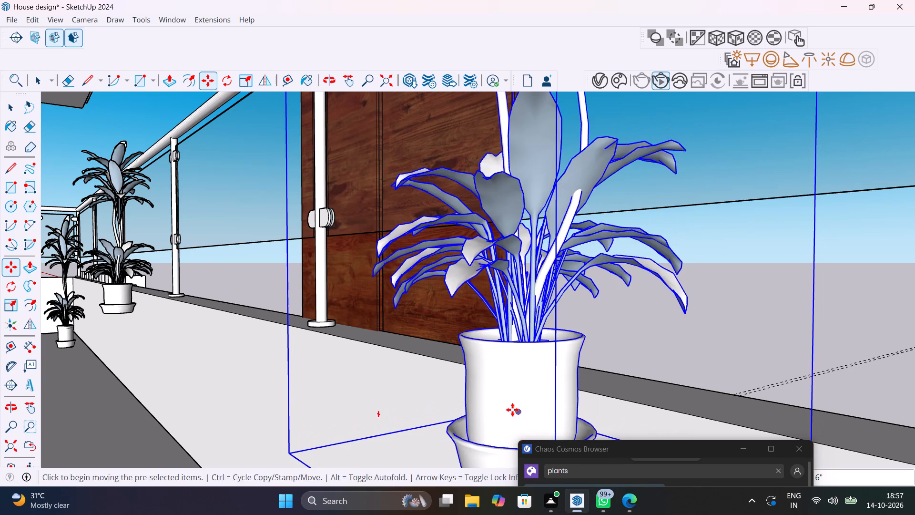
Nudge the potted plant in front of the first-floor window slightly towards the parapet and deselect it.
key("space")
middle_click_drag(559, 365, 140, 350)
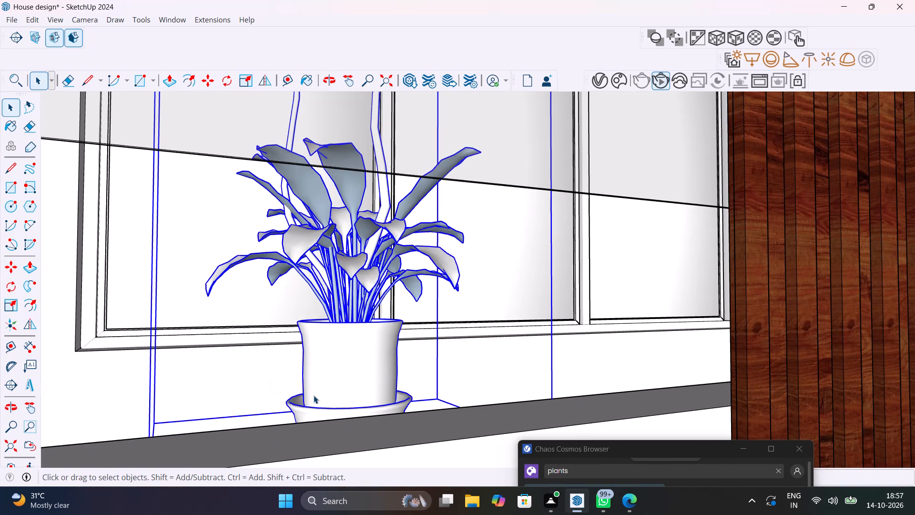
middle_click_drag(315, 394, 300, 396, "shift")
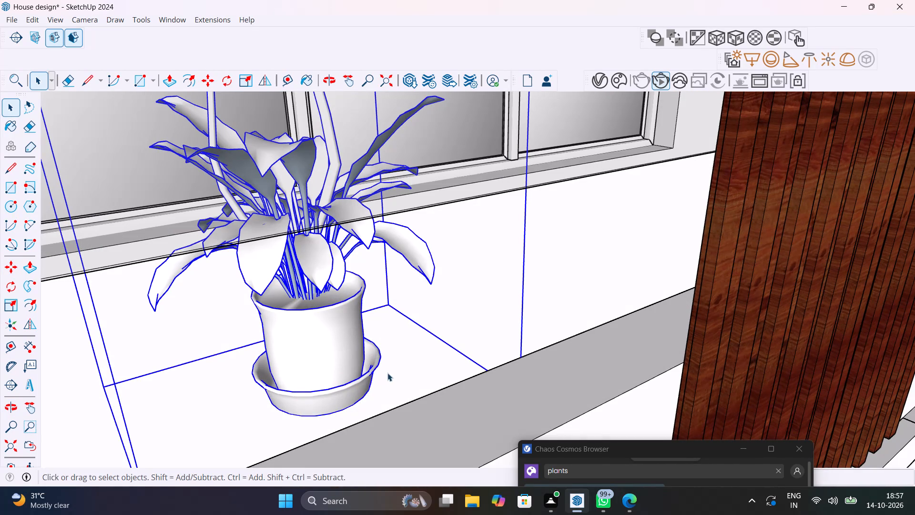
left_click(373, 367)
key("m")
left_click(386, 359)
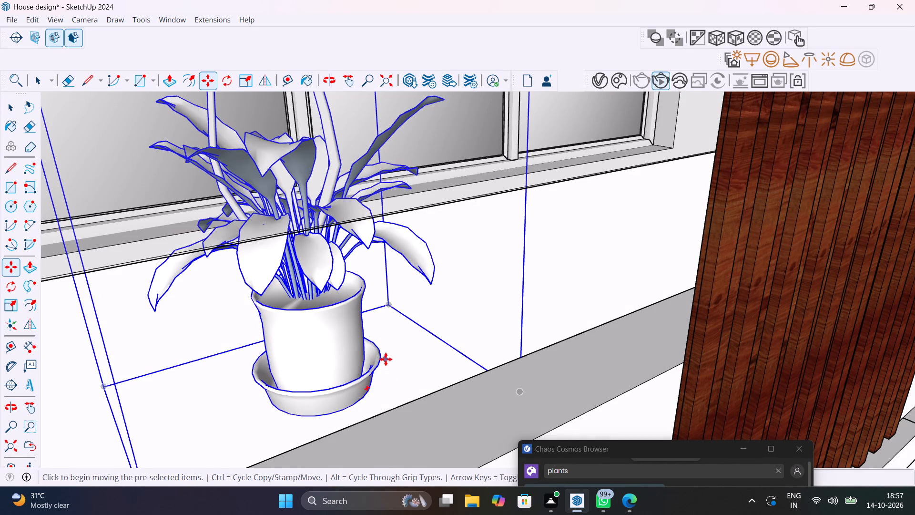
left_click(407, 371)
key("space")
scroll(407, 371, "down", 5)
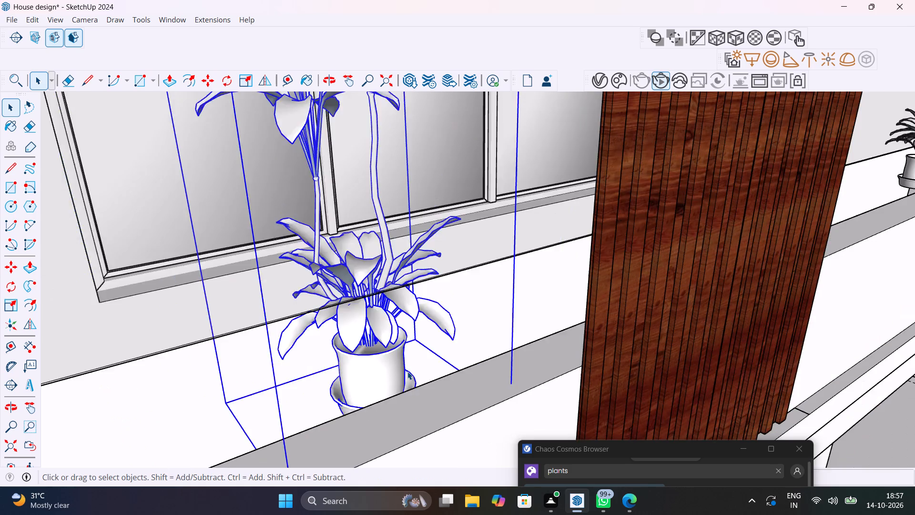
scroll(407, 371, "down", 8)
middle_click_drag(417, 387, 344, 316)
scroll(265, 362, "down", 14)
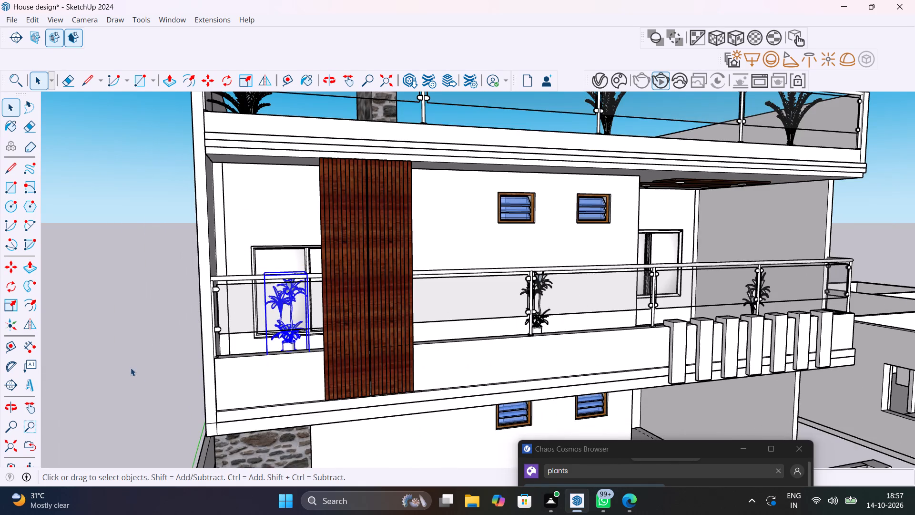
left_click(131, 366)
Move the potted plant behind the balcony's white fins from its base corner, raising it along the parapet's inner face.
scroll(190, 364, "down", 6)
middle_click_drag(289, 389, 175, 365)
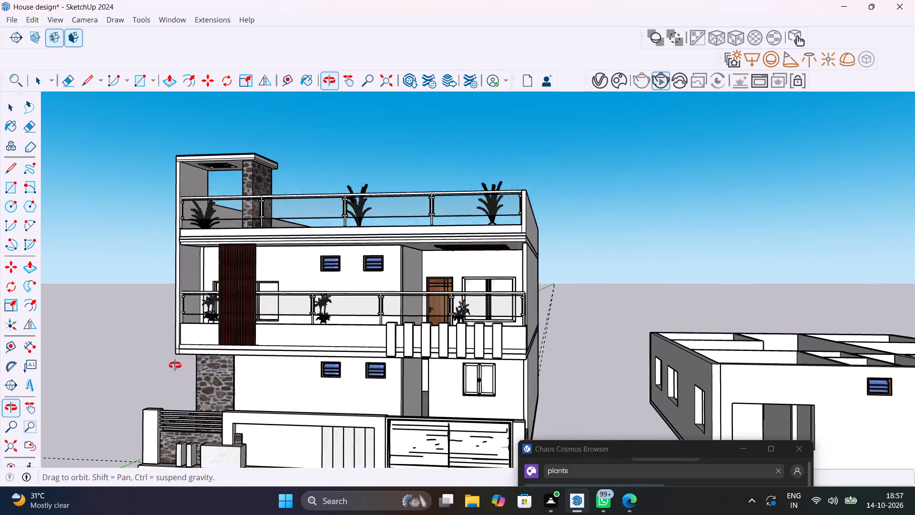
middle_click_drag(175, 365, 206, 375)
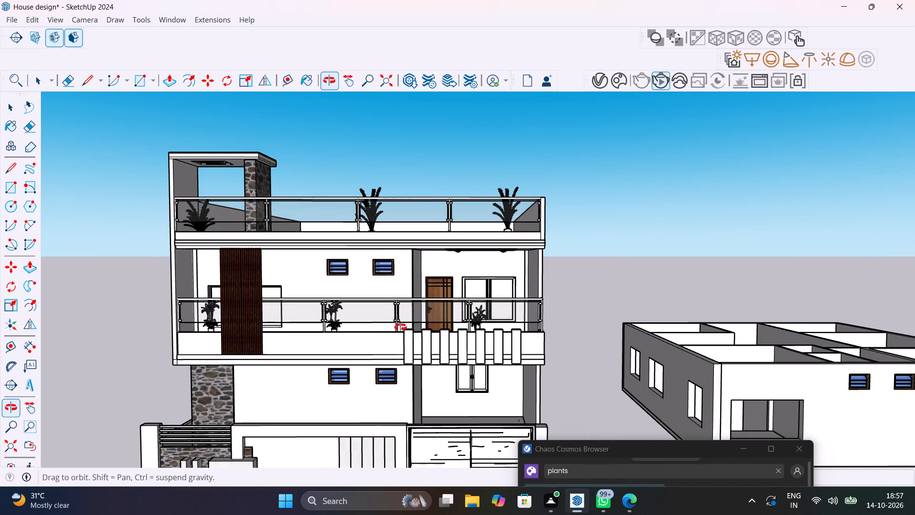
scroll(486, 331, "up", 17)
middle_click_drag(510, 343, 269, 425)
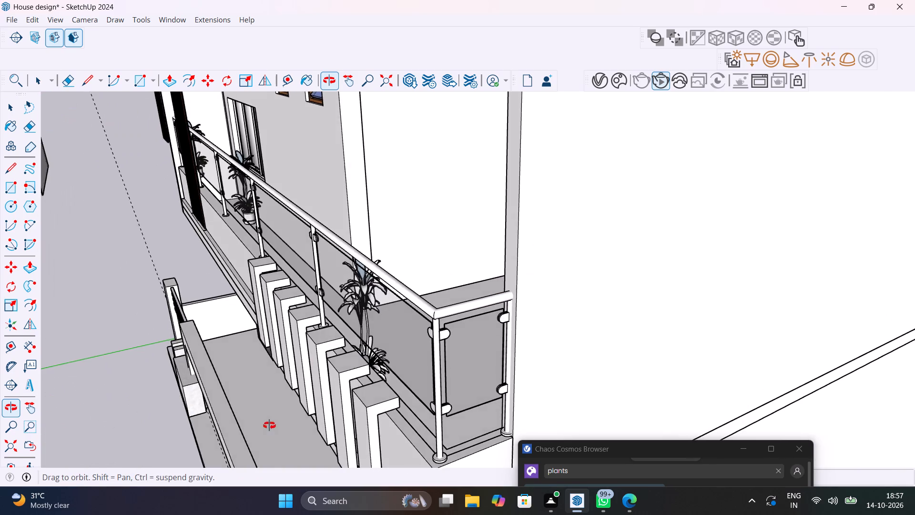
middle_click_drag(269, 425, 269, 425)
scroll(345, 342, "up", 7)
middle_click_drag(453, 339, 371, 403)
left_click(437, 375)
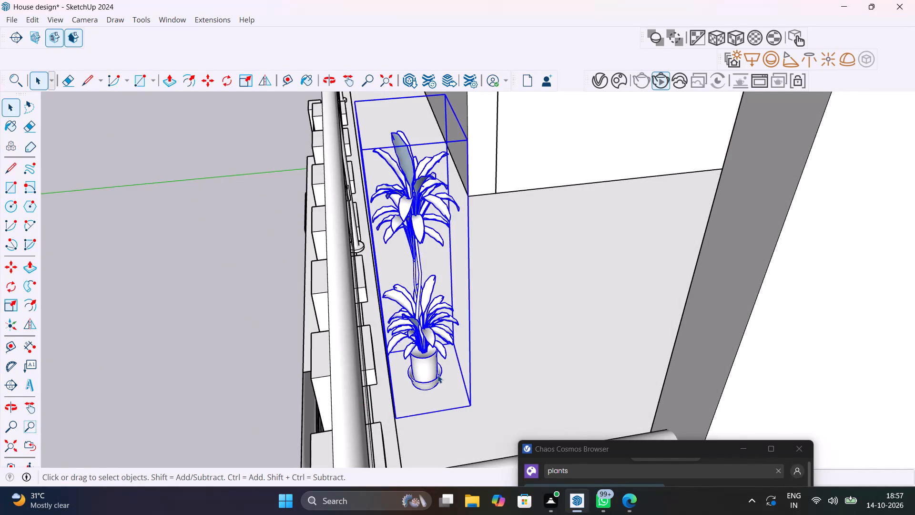
key("m")
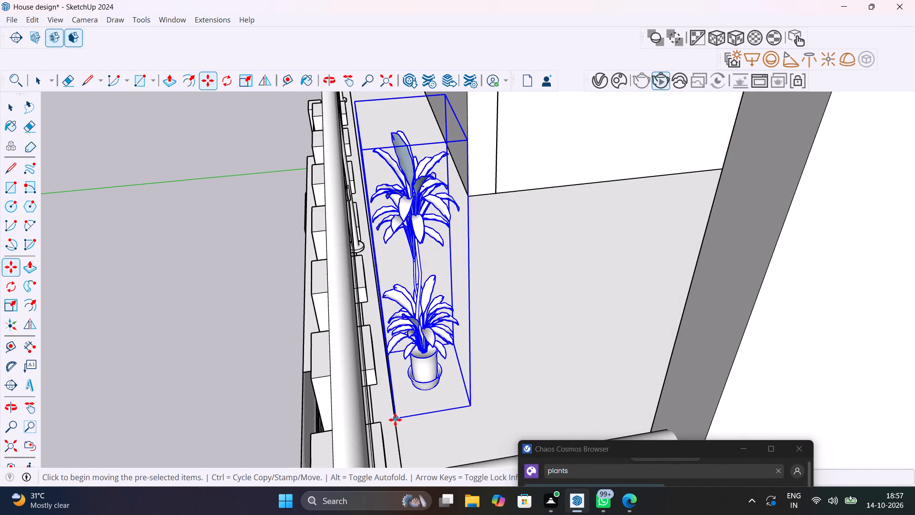
left_click(395, 420)
scroll(378, 402, "down", 4)
middle_click_drag(382, 404, 310, 309)
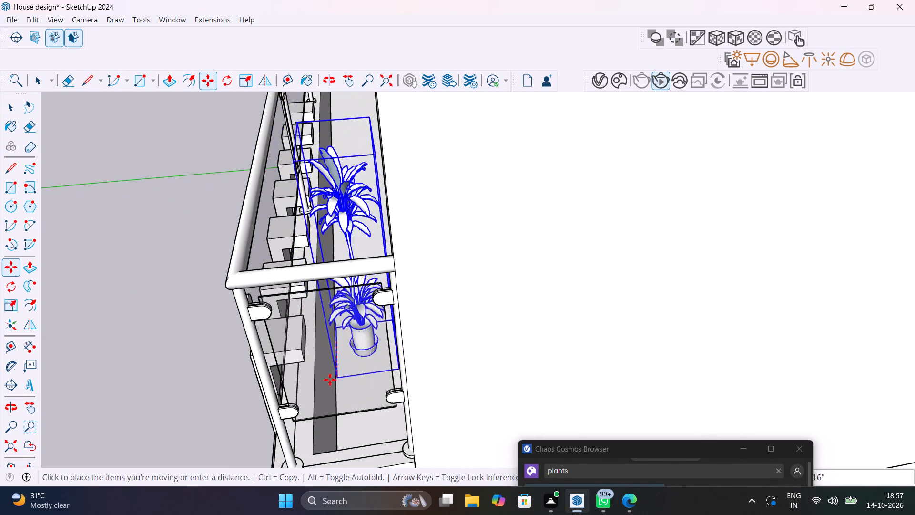
middle_click_drag(327, 378, 318, 289)
scroll(311, 350, "up", 8)
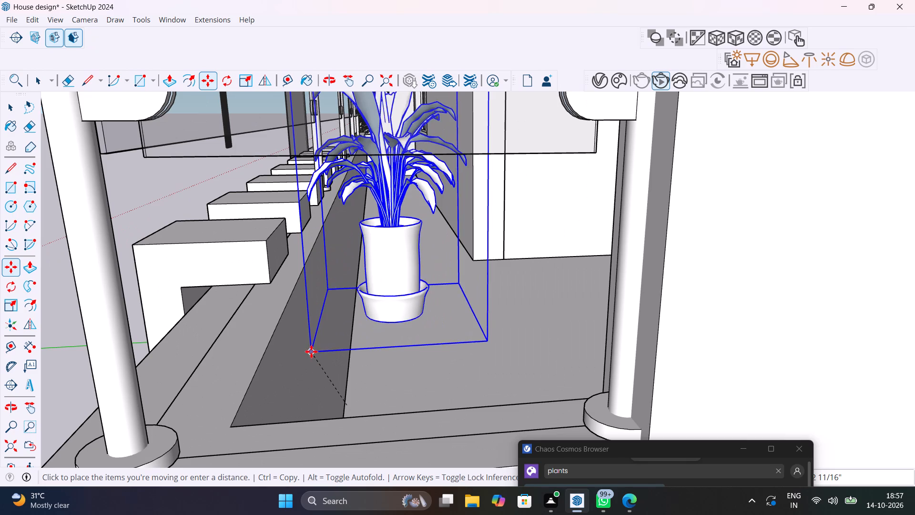
middle_click_drag(314, 370, 331, 332)
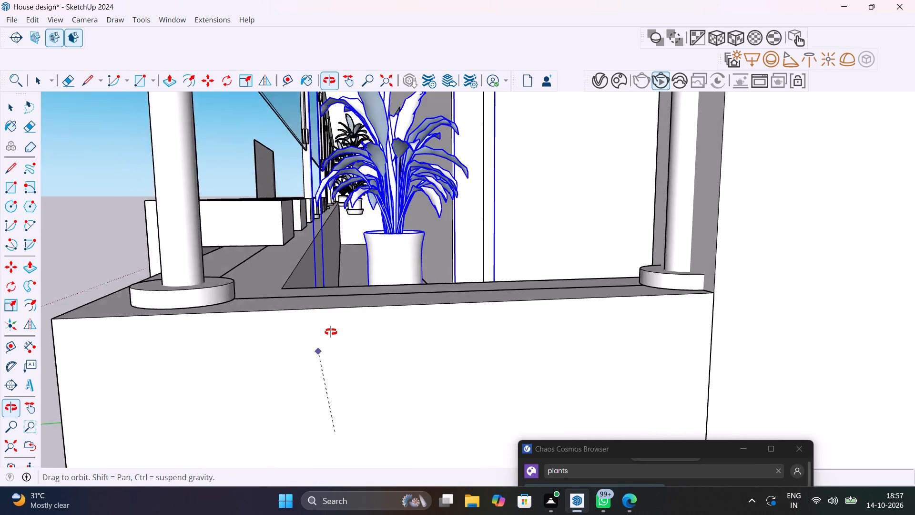
middle_click_drag(331, 332, 315, 349)
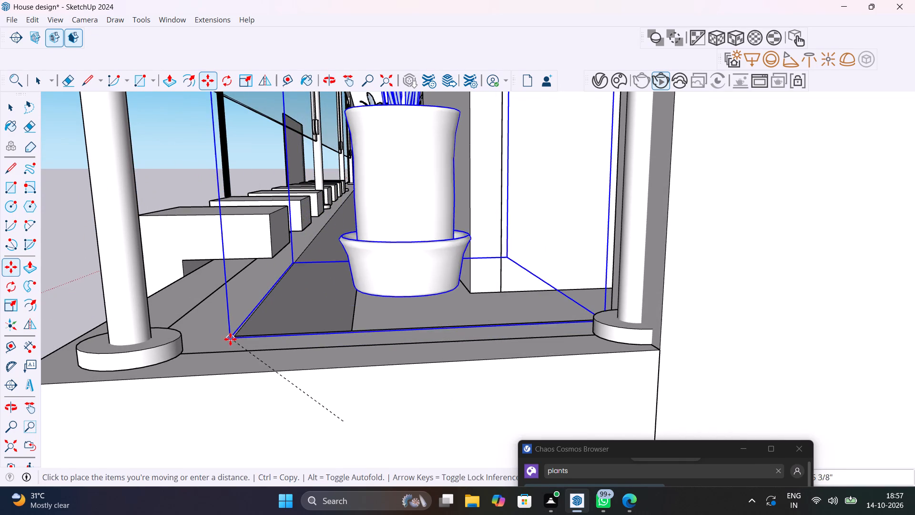
left_click(314, 316)
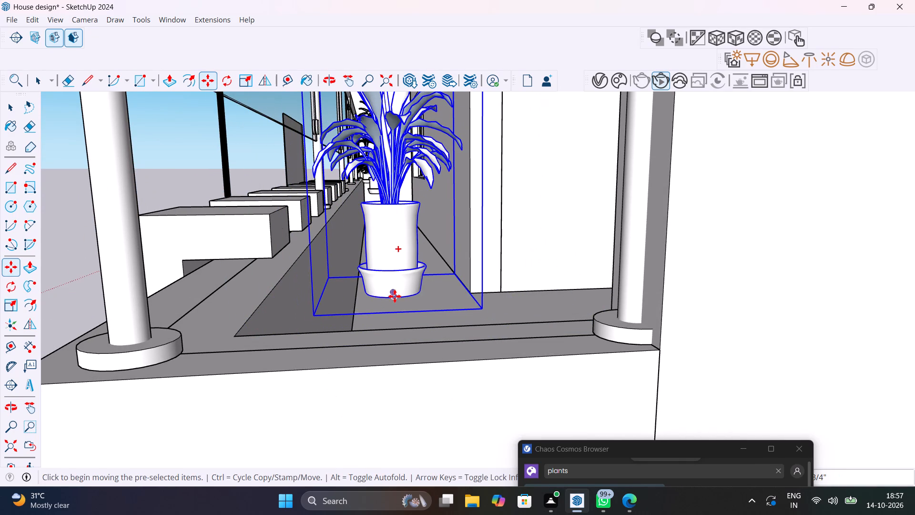
Move the selected potted plant from its pot base onto the first-floor balcony floor, close to the parapet's inner side.
scroll(397, 291, "up", 2)
left_click(397, 291)
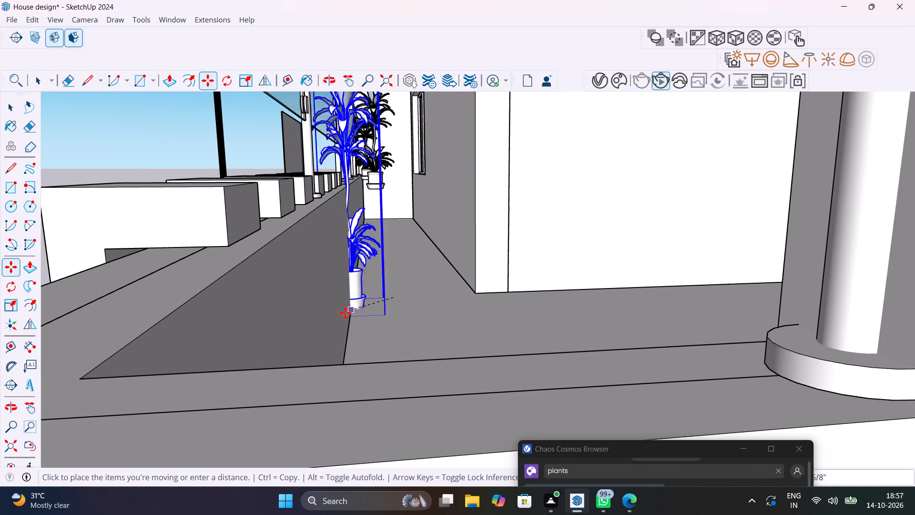
left_click(388, 315)
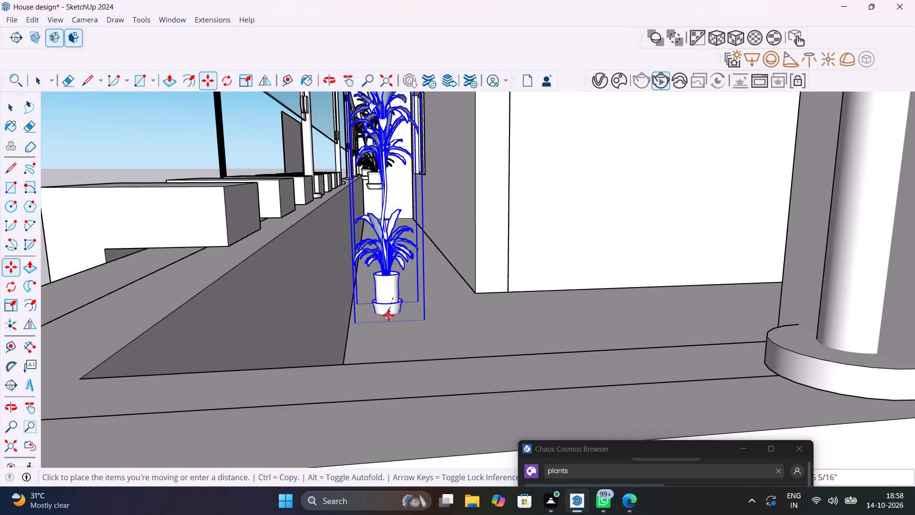
Move the same plant from its pot base along the parapet to the open balcony floor in front of the entrance area.
scroll(380, 314, "up", 9)
left_click(376, 316)
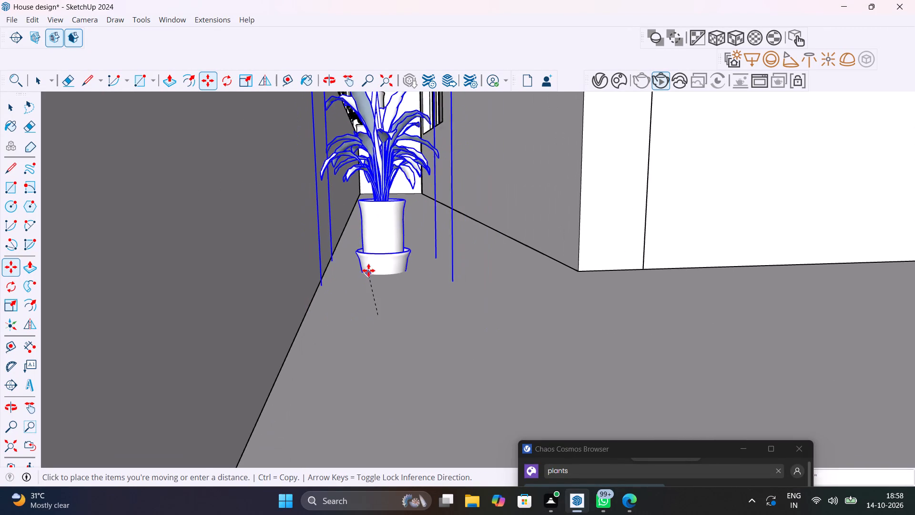
scroll(368, 269, "down", 13)
scroll(367, 339, "down", 7)
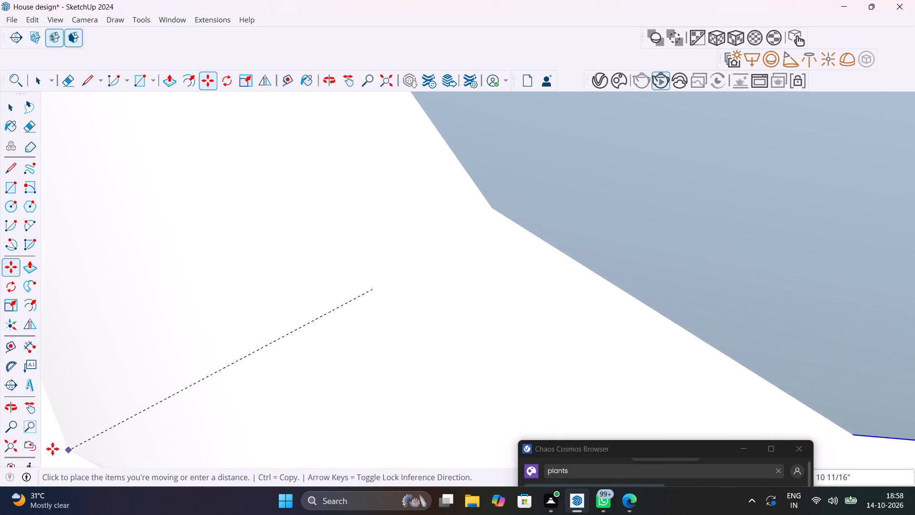
left_click(11, 449)
middle_click_drag(316, 252, 363, 367)
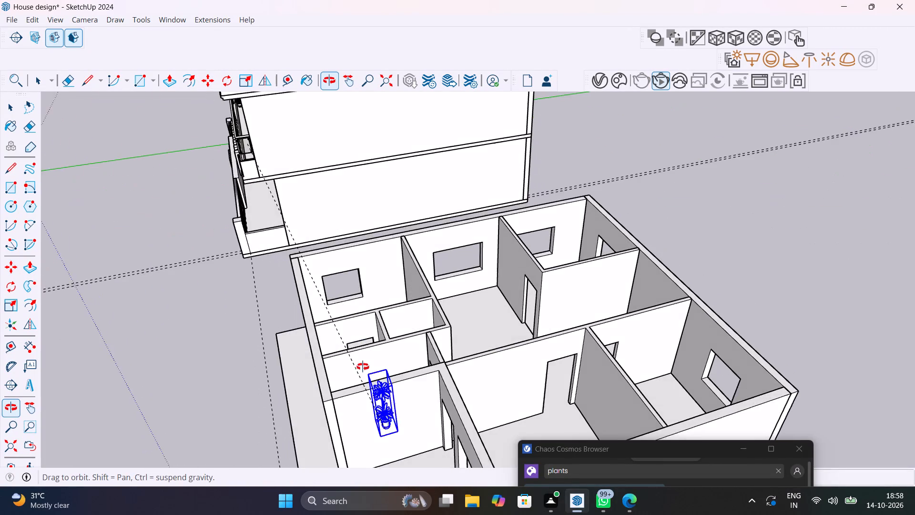
middle_click_drag(363, 367, 373, 391)
scroll(239, 217, "up", 11)
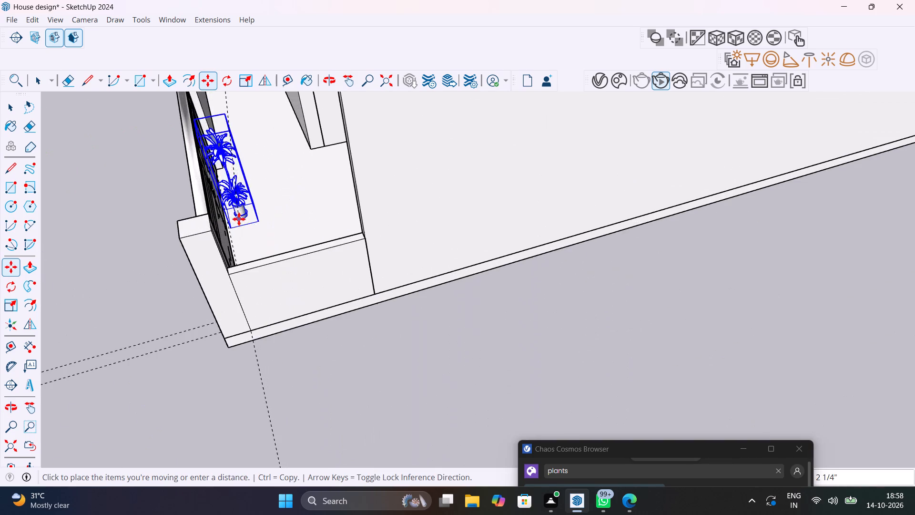
middle_click_drag(239, 216, 340, 441)
scroll(420, 318, "up", 15)
middle_click_drag(403, 305, 336, 254)
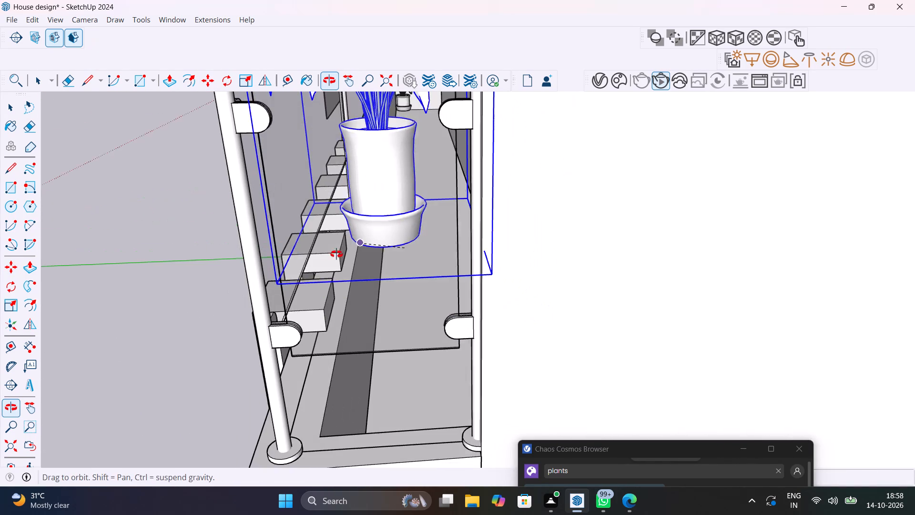
middle_click_drag(336, 254, 336, 255)
scroll(370, 319, "up", 10)
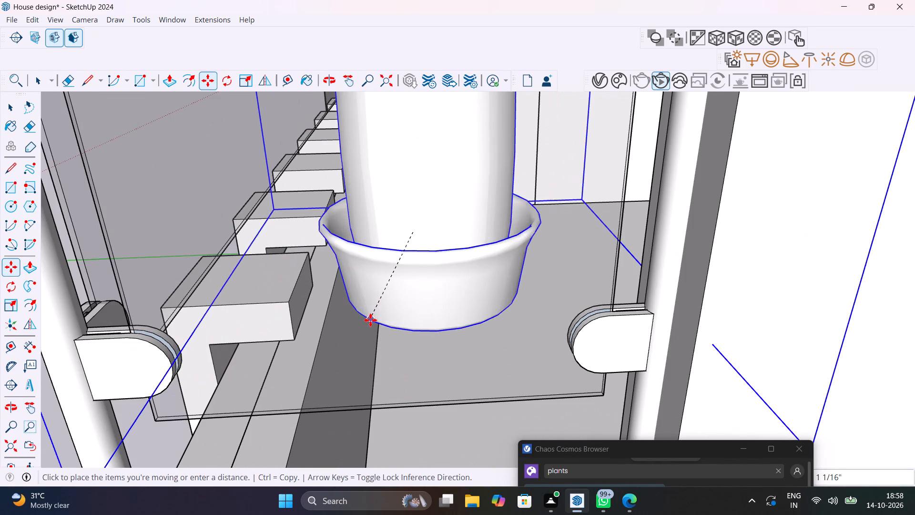
middle_click_drag(383, 352, 460, 235)
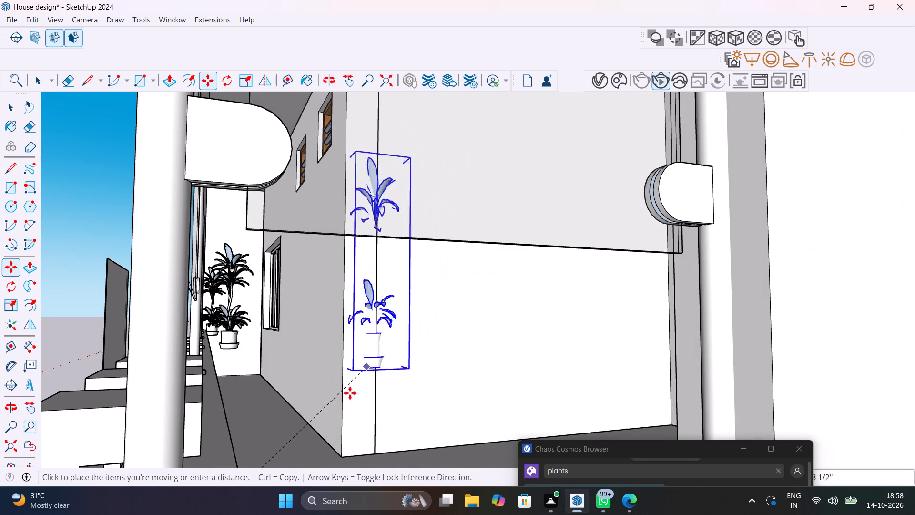
middle_click_drag(325, 450, 257, 514)
scroll(210, 248, "up", 6)
middle_click_drag(218, 194, 240, 265)
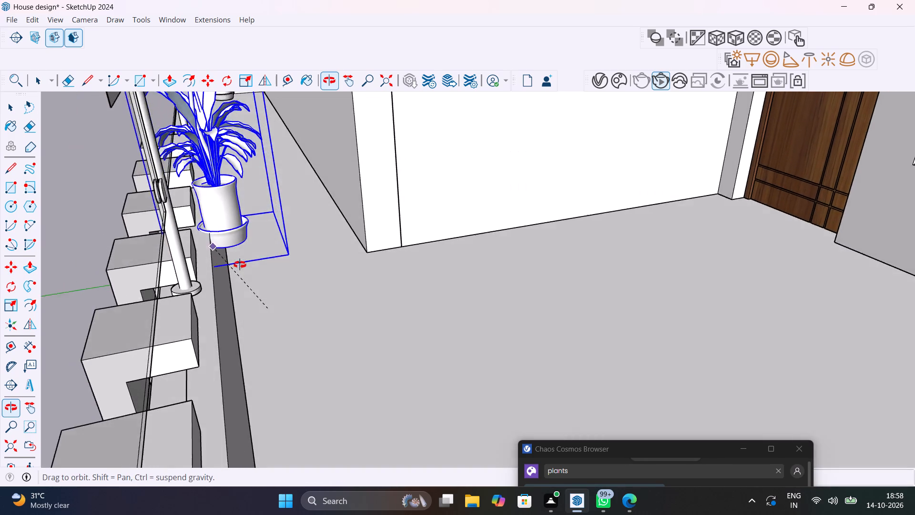
middle_click_drag(240, 265, 229, 219)
scroll(229, 219, "up", 1)
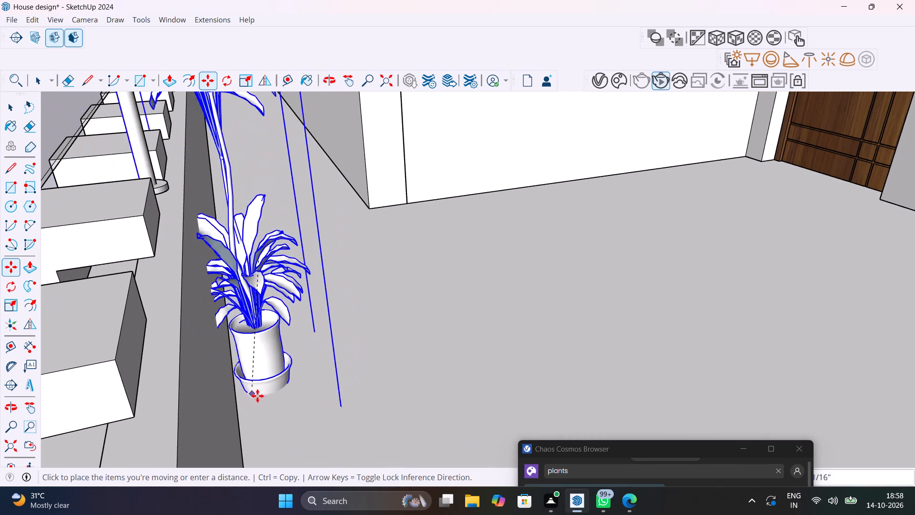
left_click(288, 414)
Move the plant by its front base corner onto the inner face of the balcony parapet behind the white fins, and deselect it.
middle_click_drag(291, 402, 280, 381)
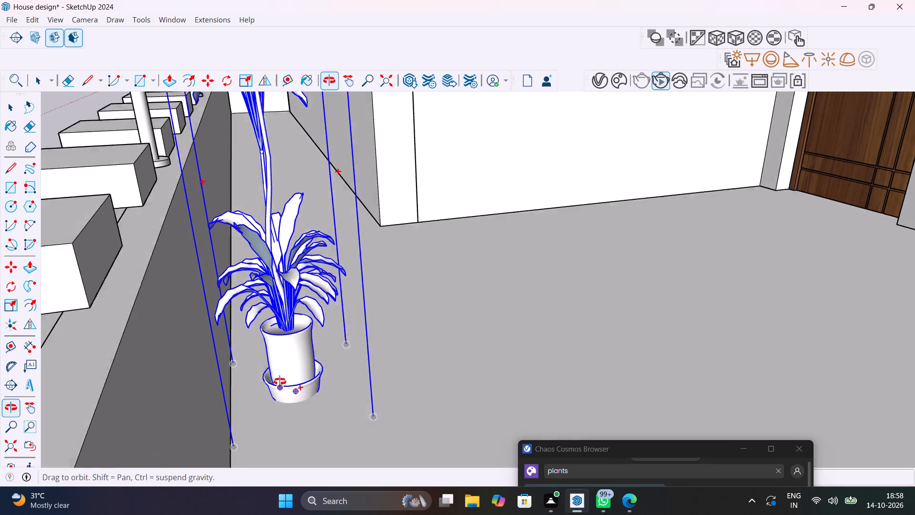
middle_click_drag(280, 381, 274, 350)
key("m")
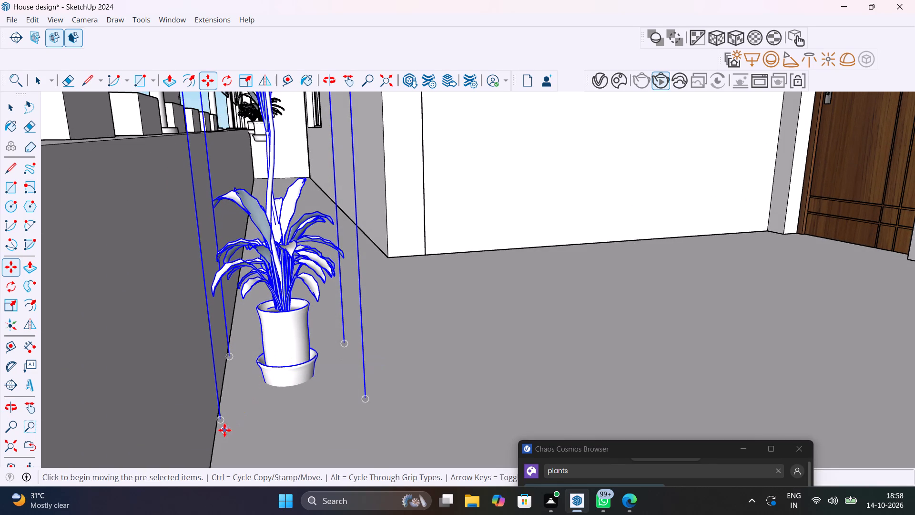
left_click(224, 422)
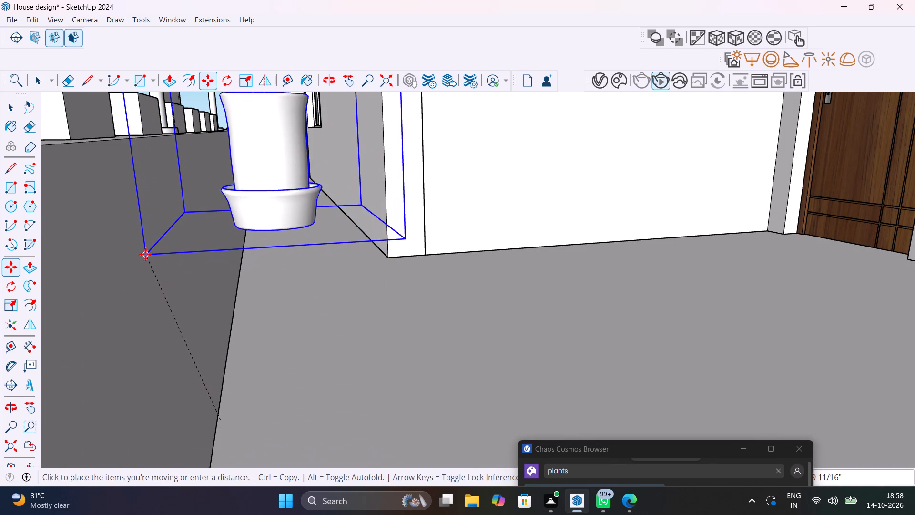
left_click(145, 249)
key("space")
scroll(226, 302, "down", 14)
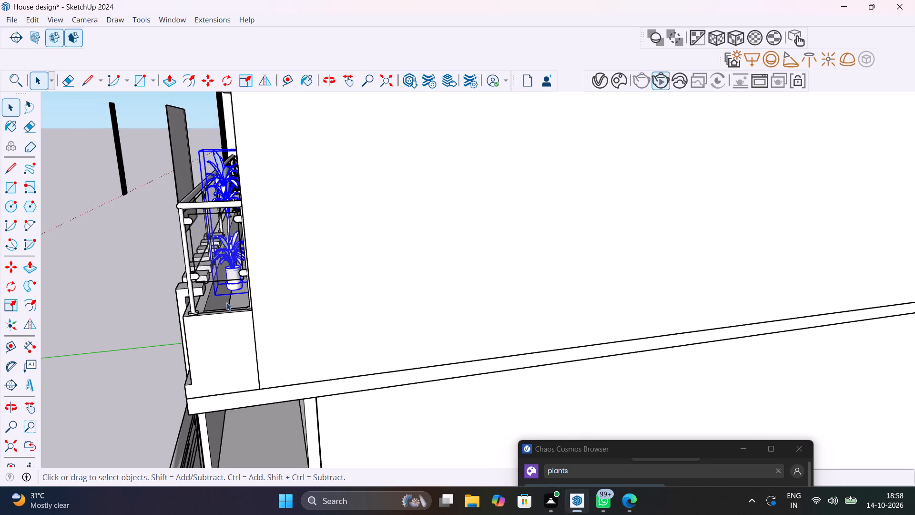
scroll(226, 302, "down", 1)
middle_click_drag(227, 302, 468, 285)
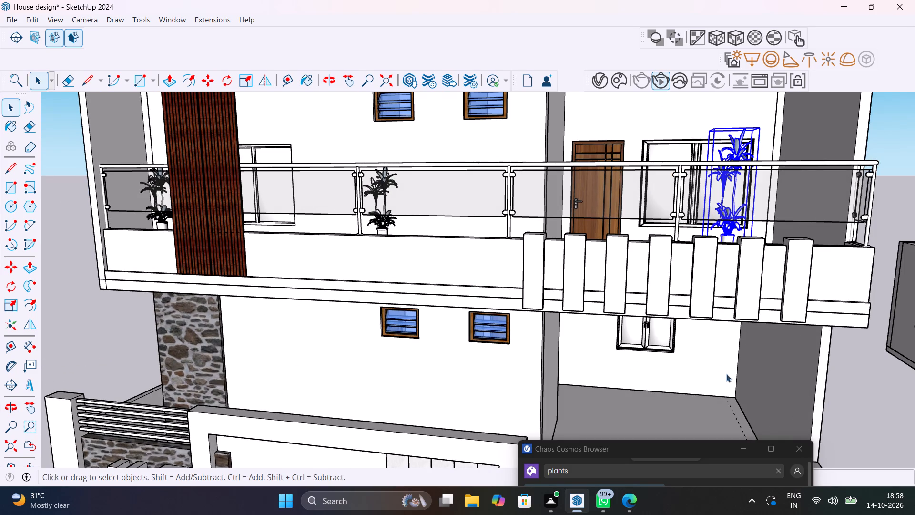
left_click(847, 384)
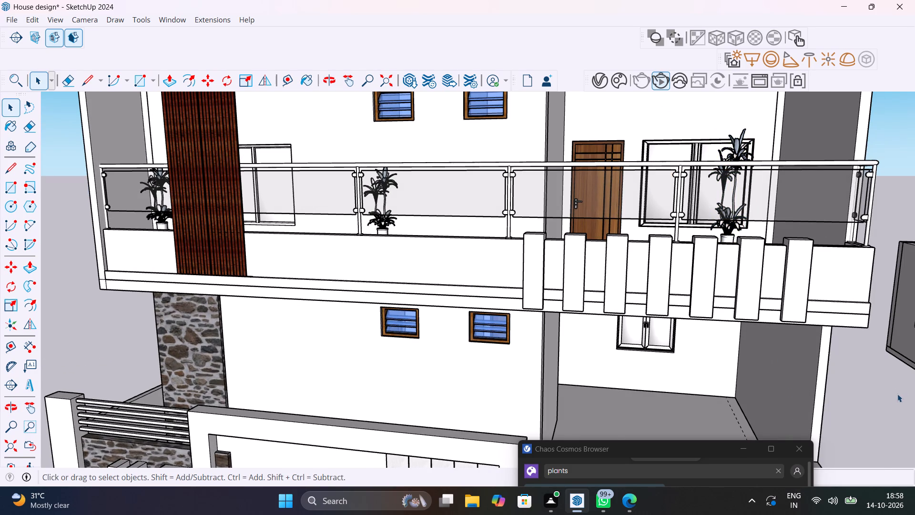
Close the Cosmos browser and run a V-Ray render of the full front facade of the house.
scroll(893, 395, "down", 5)
middle_click_drag(893, 394, 733, 390, "shift")
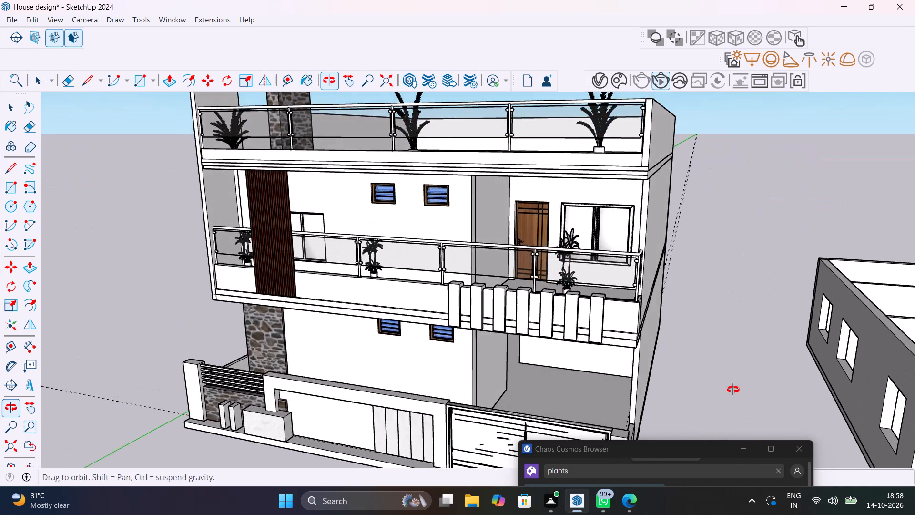
middle_click_drag(733, 390, 826, 342, "shift")
middle_click_drag(568, 320, 636, 338, "shift")
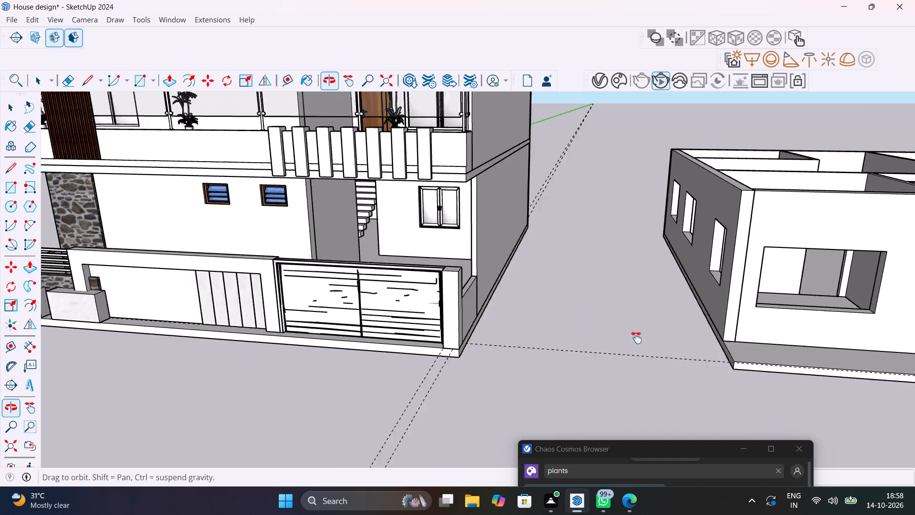
middle_click_drag(636, 338, 796, 391, "shift")
scroll(768, 371, "down", 6)
middle_click_drag(760, 358, 662, 344, "shift")
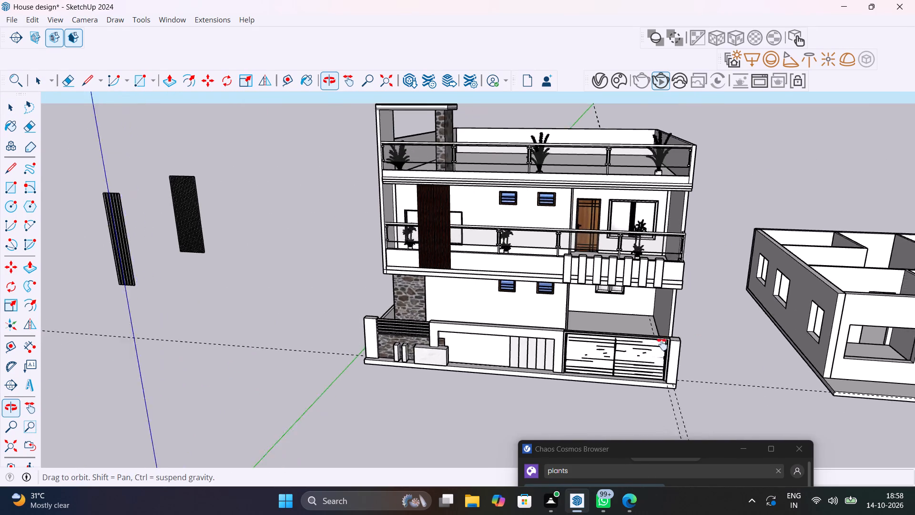
middle_click_drag(662, 344, 653, 355, "shift")
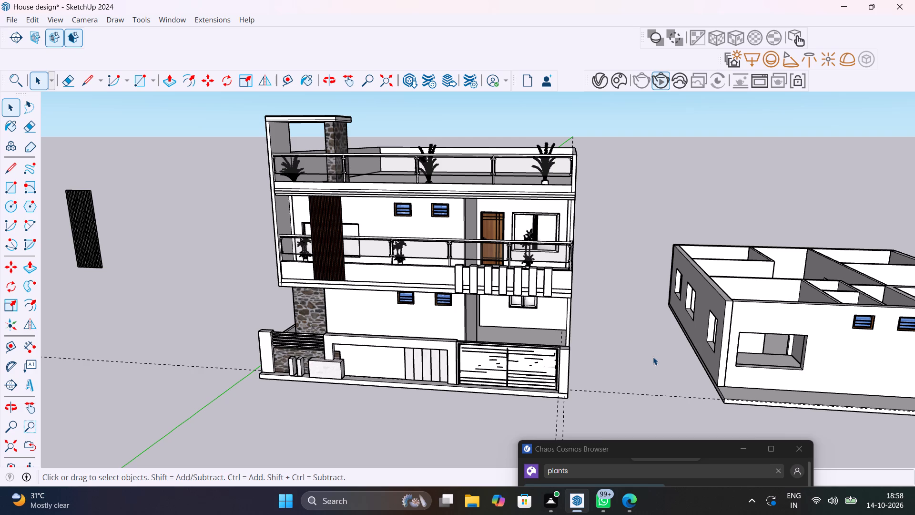
left_click(791, 449)
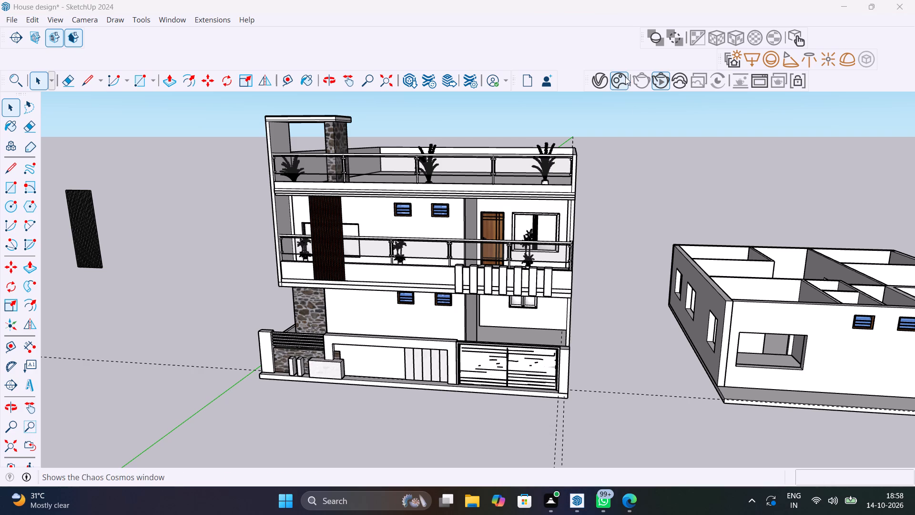
left_click(638, 78)
left_click(661, 80)
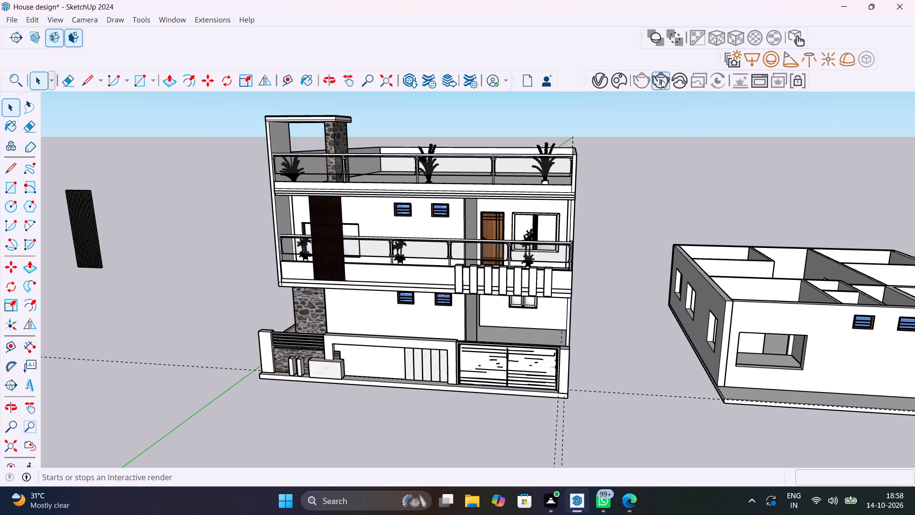
left_click(647, 80)
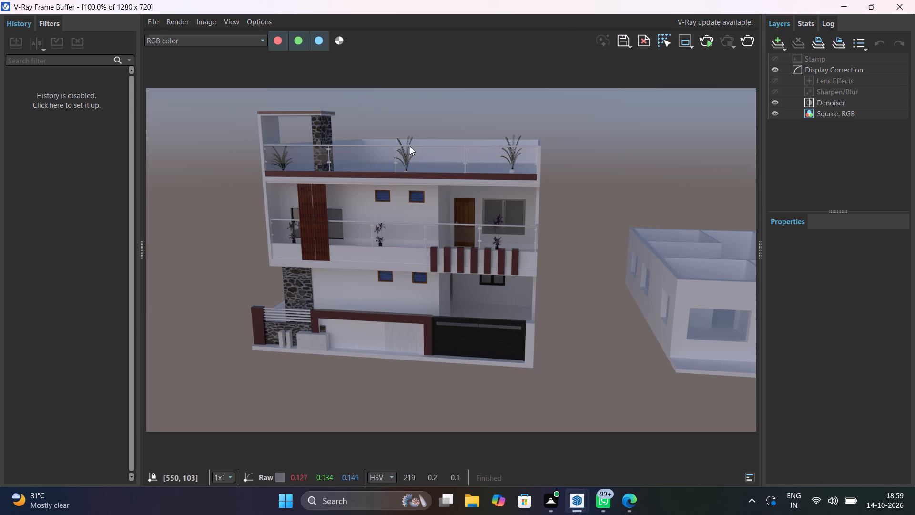
Examine the plants on the roof terrace and first-floor balcony in the render at 200% zoom, and close the render window.
scroll(423, 183, "up", 1)
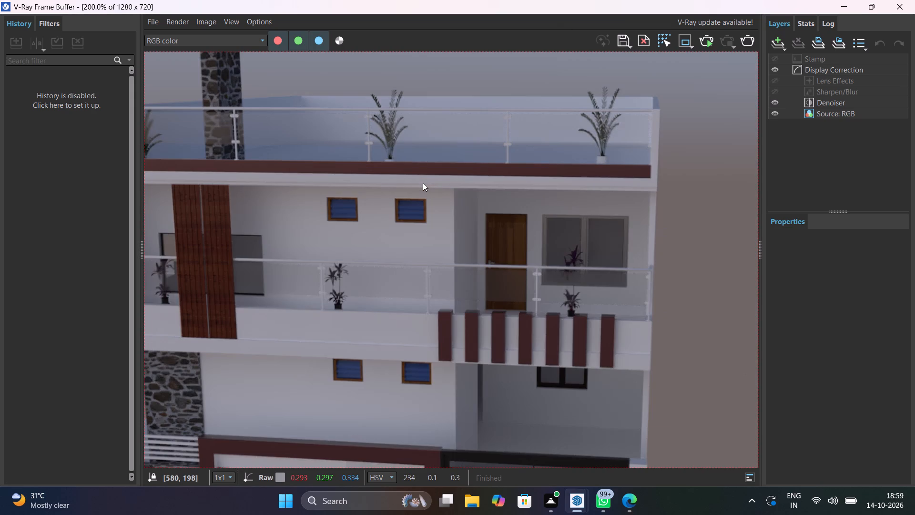
scroll(423, 183, "down", 1)
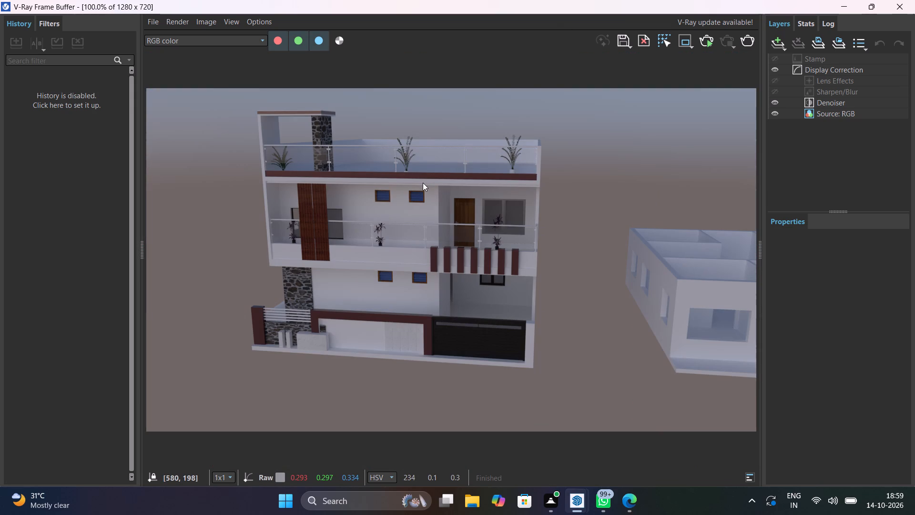
left_click(707, 41)
left_click(904, 0)
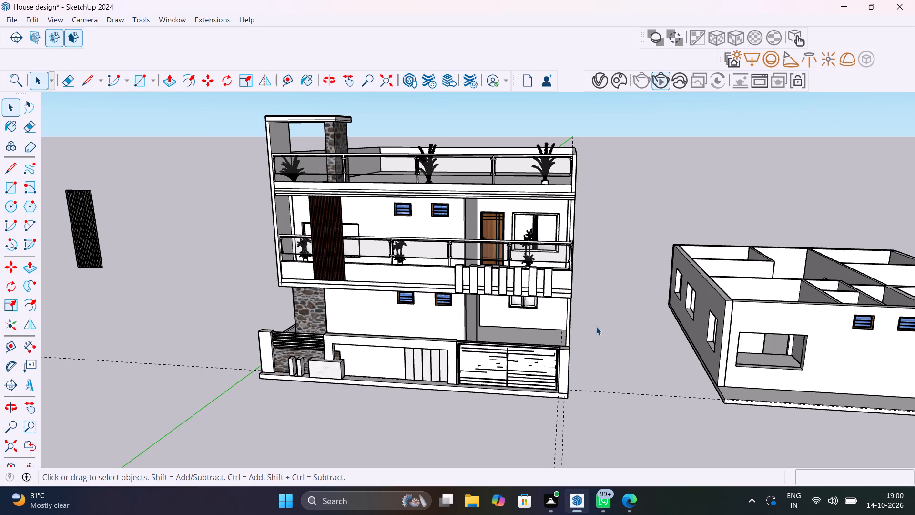
Save the House design model.
key("ctrl+s")
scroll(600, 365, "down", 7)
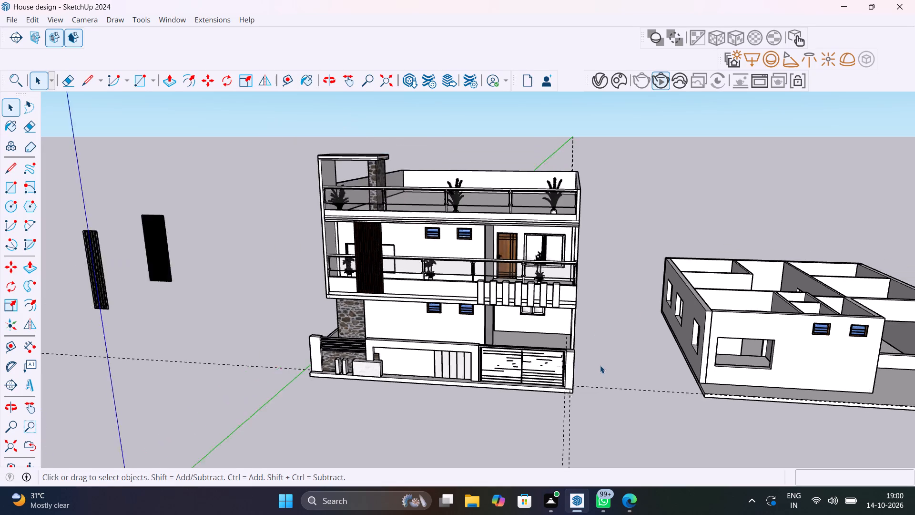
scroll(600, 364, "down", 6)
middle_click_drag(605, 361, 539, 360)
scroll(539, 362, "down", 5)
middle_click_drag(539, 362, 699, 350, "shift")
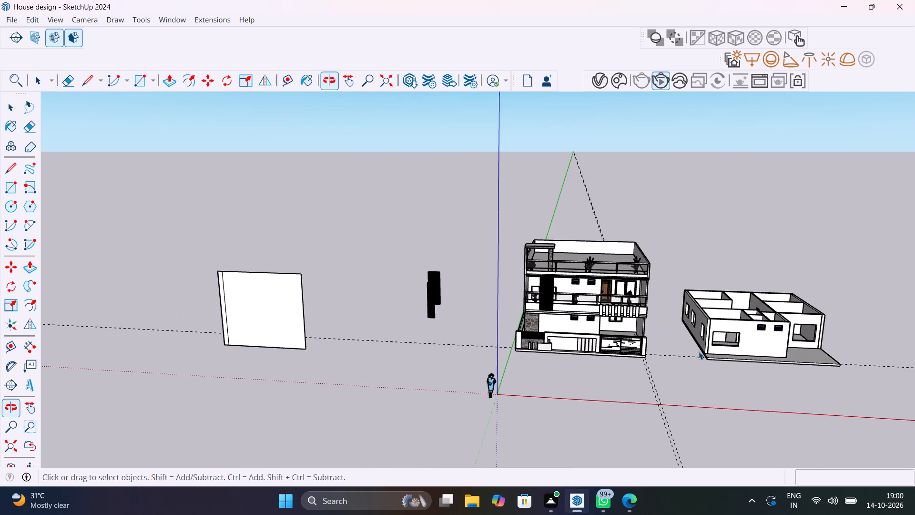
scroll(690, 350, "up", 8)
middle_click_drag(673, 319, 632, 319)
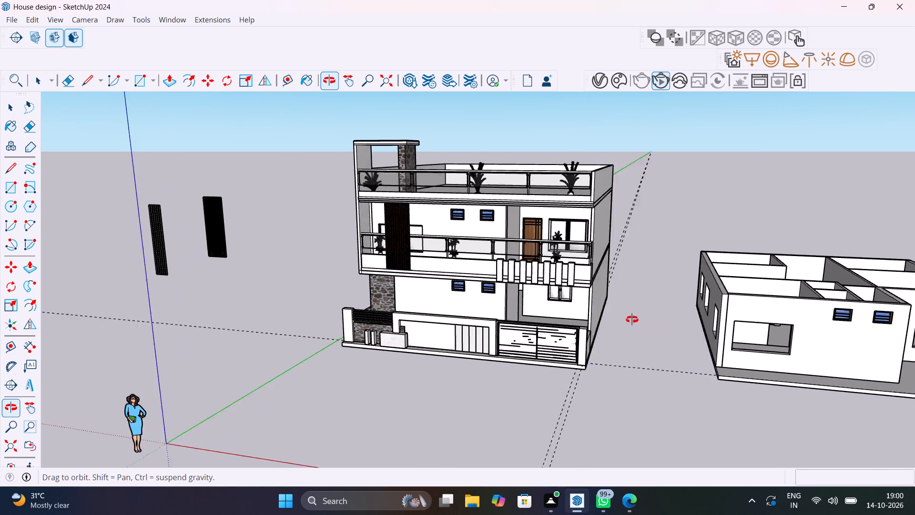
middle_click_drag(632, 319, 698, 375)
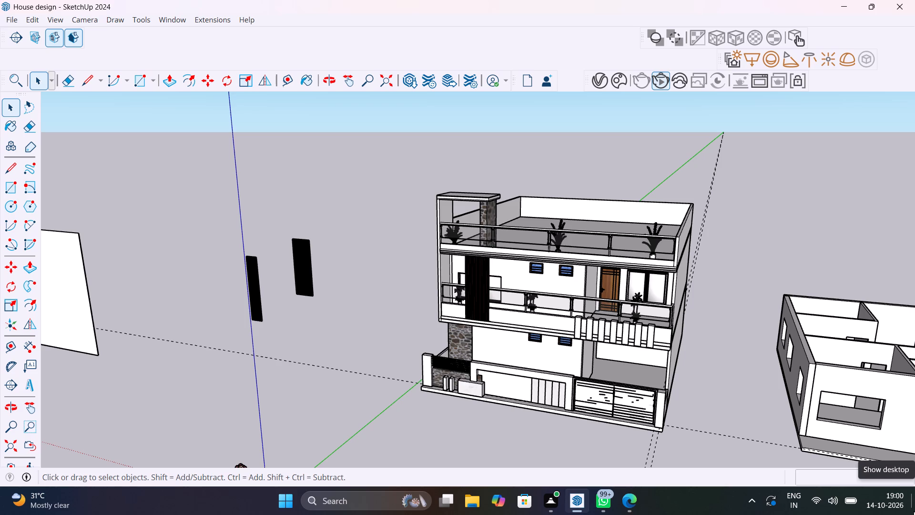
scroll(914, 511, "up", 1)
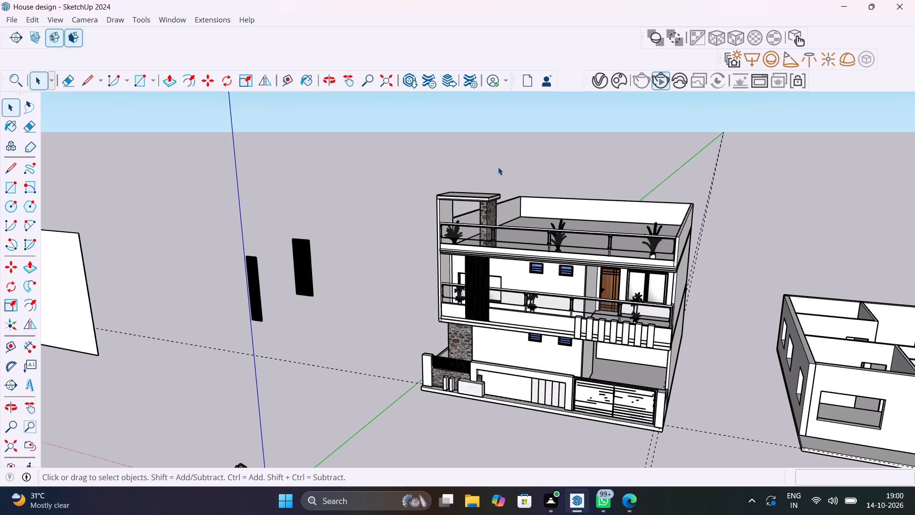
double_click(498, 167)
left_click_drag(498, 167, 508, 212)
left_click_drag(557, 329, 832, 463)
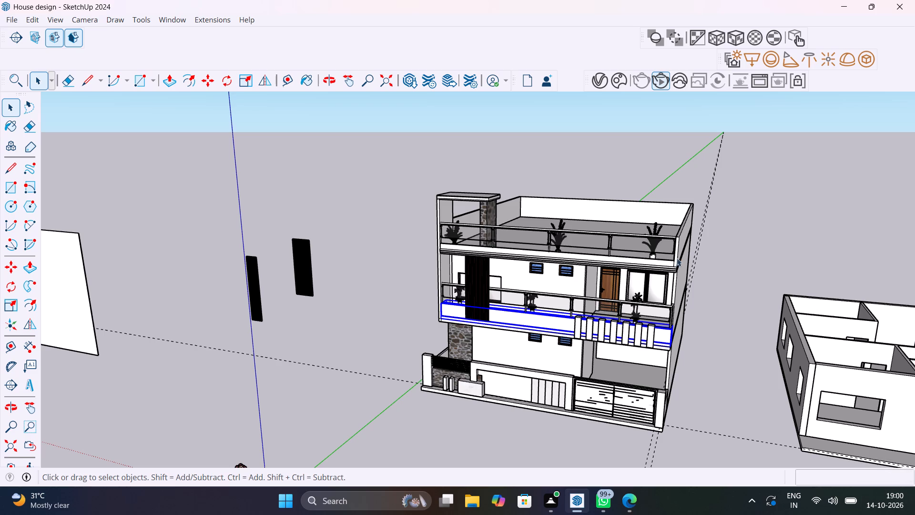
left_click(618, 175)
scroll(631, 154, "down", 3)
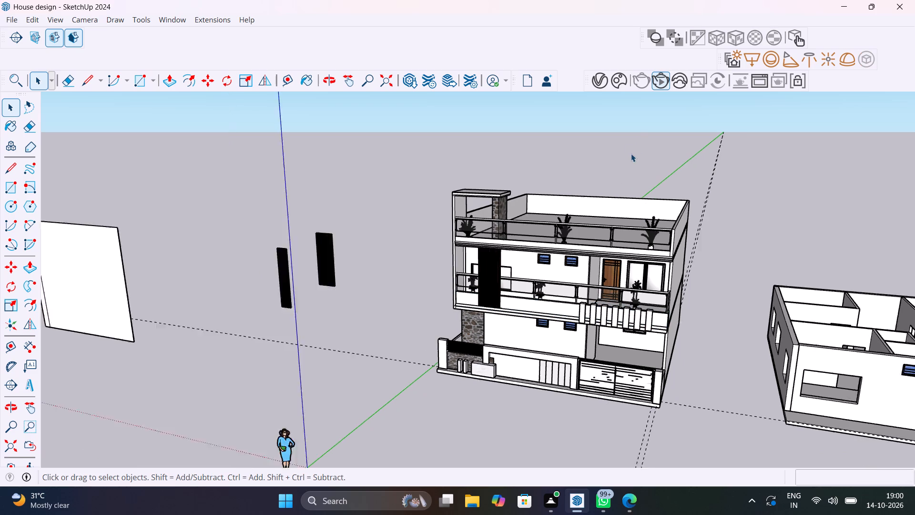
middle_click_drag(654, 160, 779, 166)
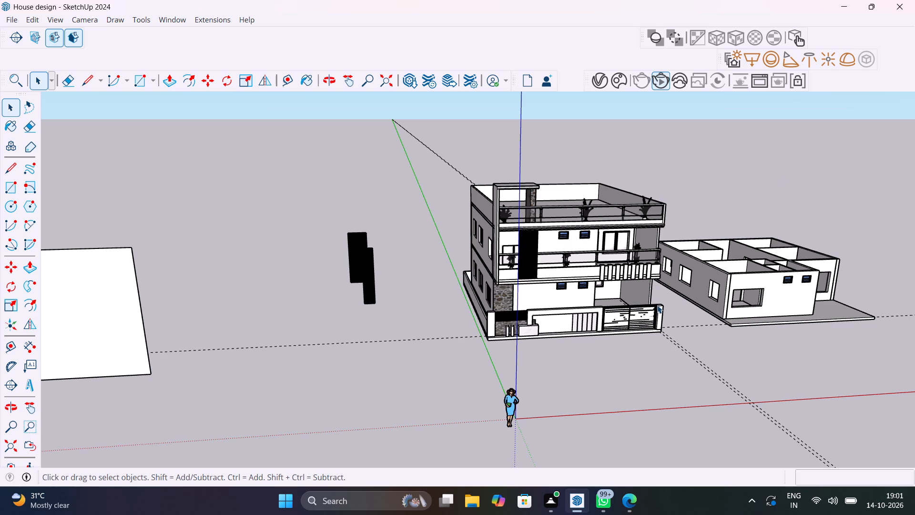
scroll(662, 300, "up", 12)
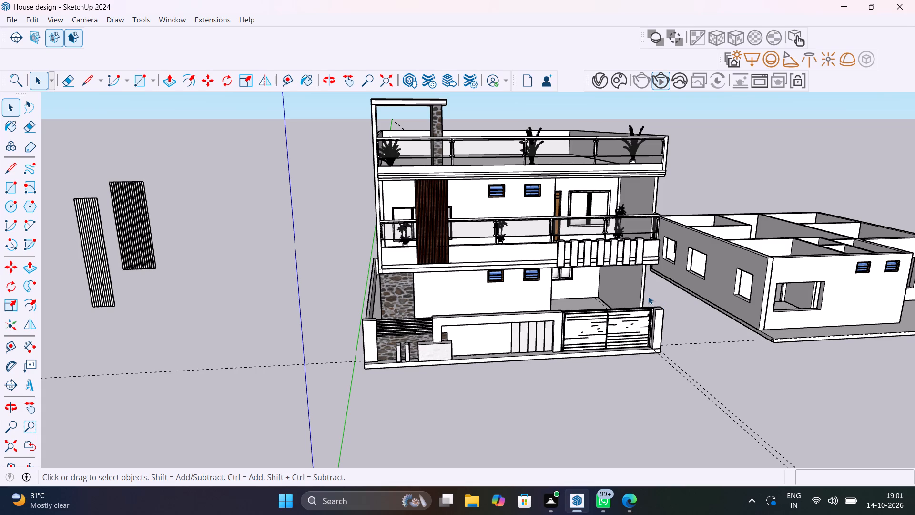
Save the House design model again with the house framed from the front.
key("ctrl+s")
scroll(615, 287, "down", 4)
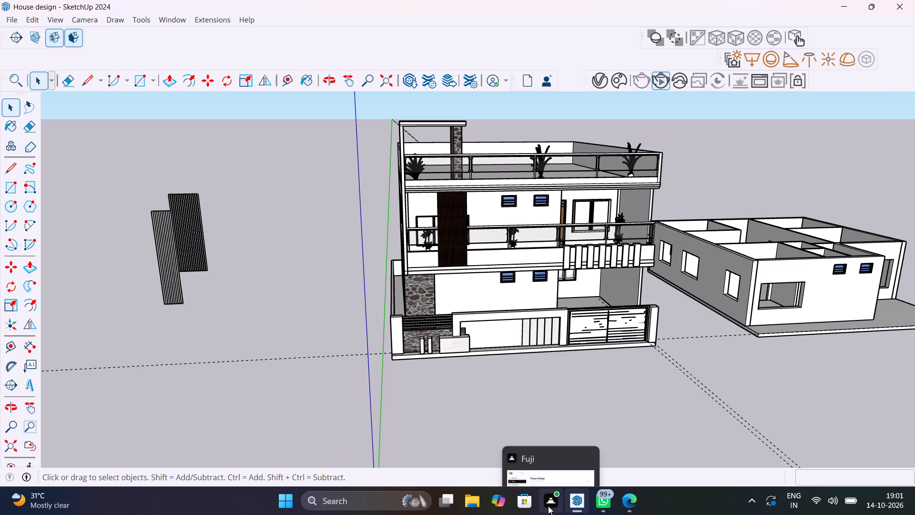
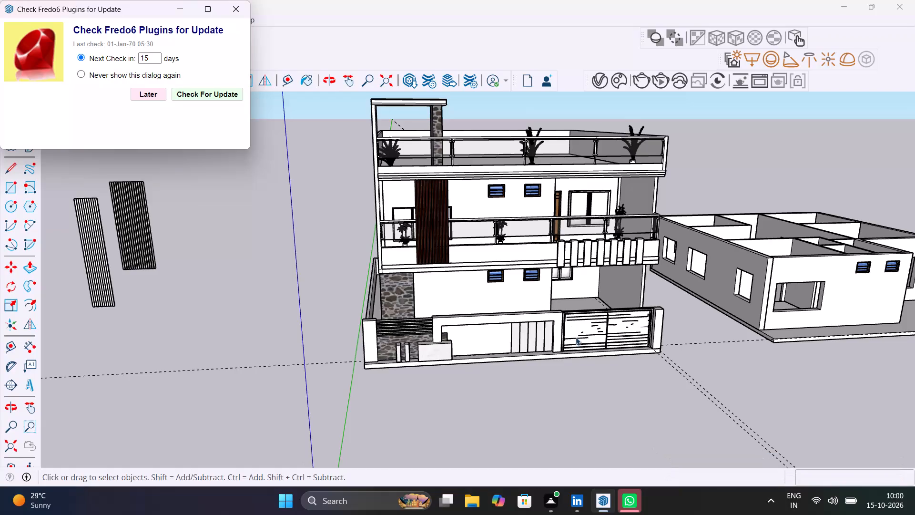
Close the Fredo6 plugins update check without running an update.
scroll(611, 247, "down", 1)
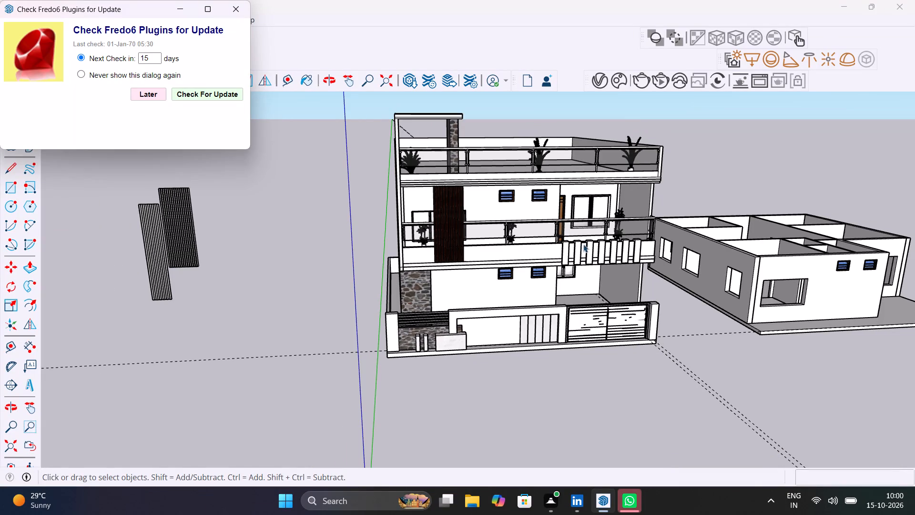
scroll(602, 297, "down", 2)
middle_click_drag(608, 300, 553, 310)
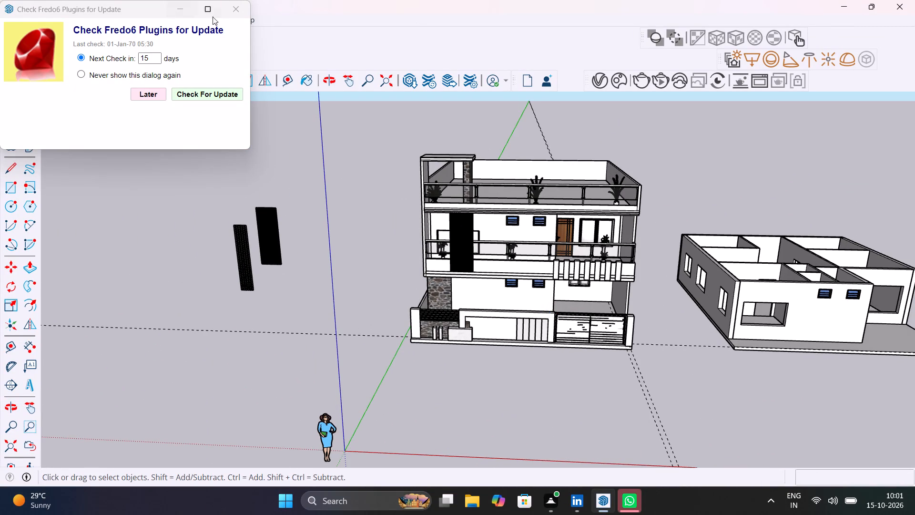
left_click(239, 15)
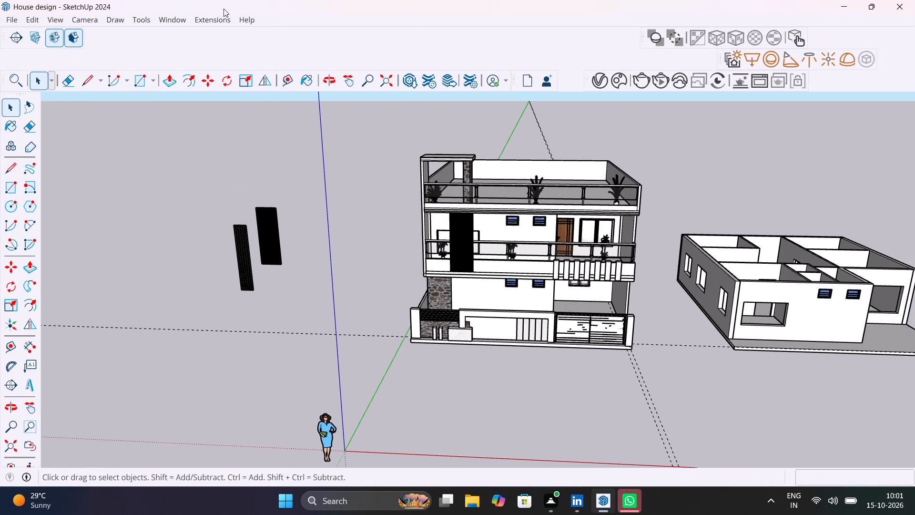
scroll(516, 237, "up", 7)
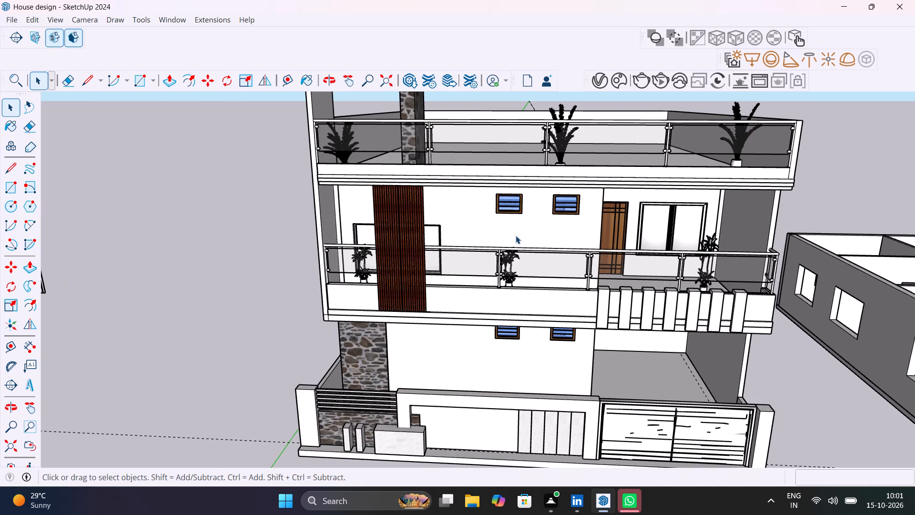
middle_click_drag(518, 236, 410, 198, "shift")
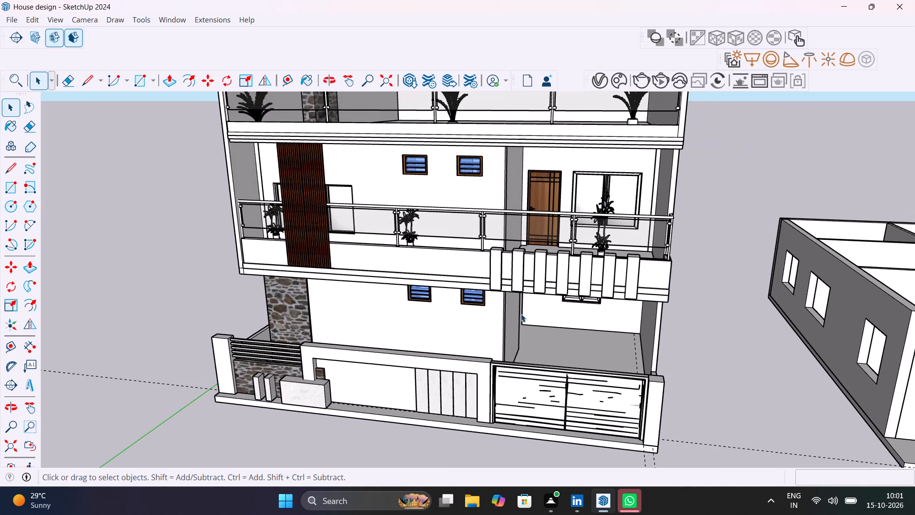
Switch to the Fuji window showing the House Design run.
left_click(551, 505)
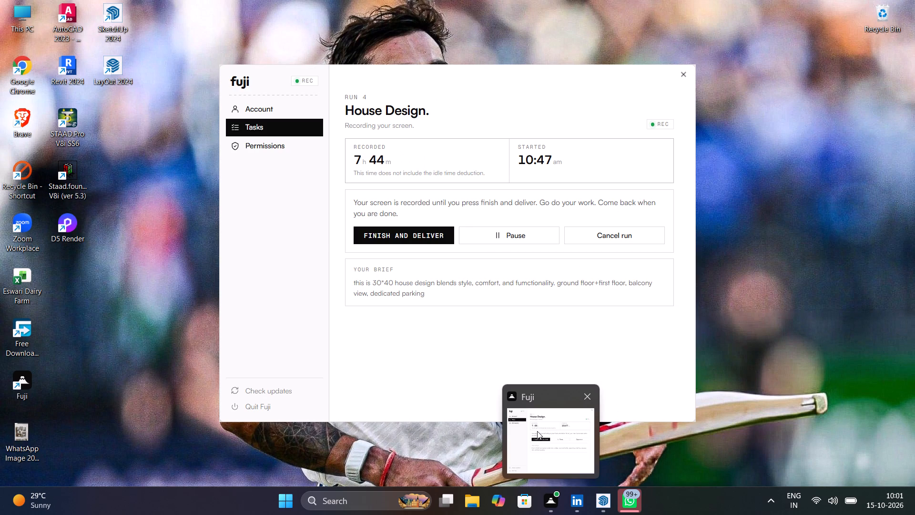
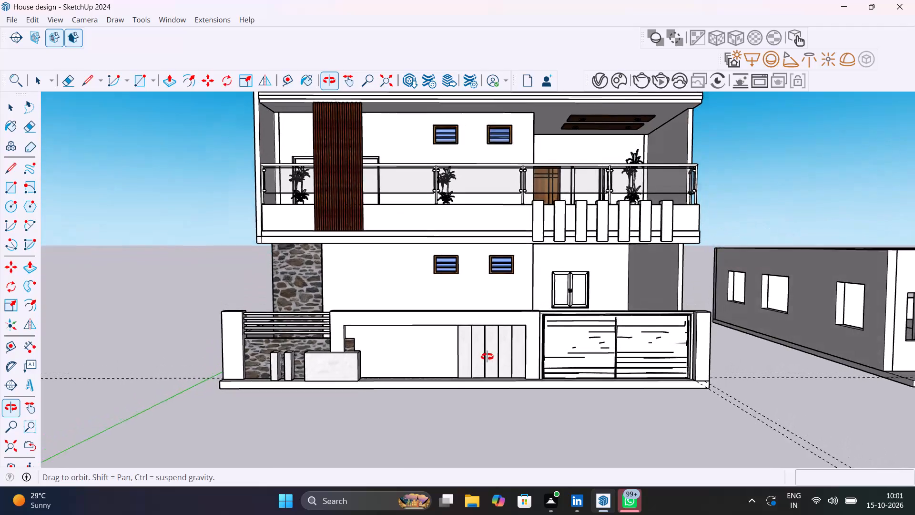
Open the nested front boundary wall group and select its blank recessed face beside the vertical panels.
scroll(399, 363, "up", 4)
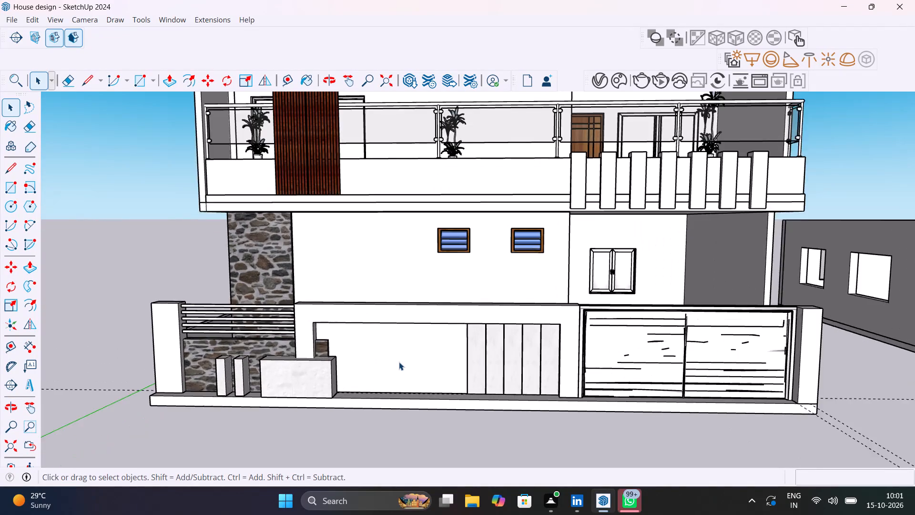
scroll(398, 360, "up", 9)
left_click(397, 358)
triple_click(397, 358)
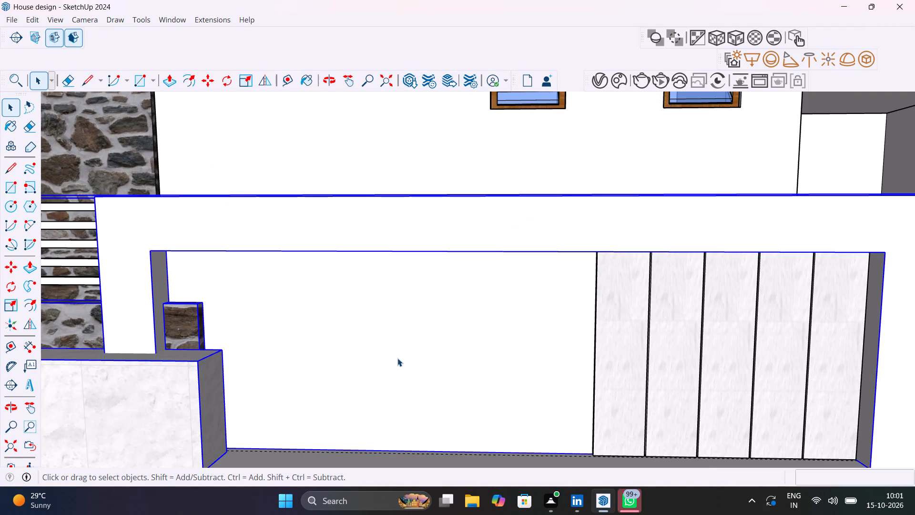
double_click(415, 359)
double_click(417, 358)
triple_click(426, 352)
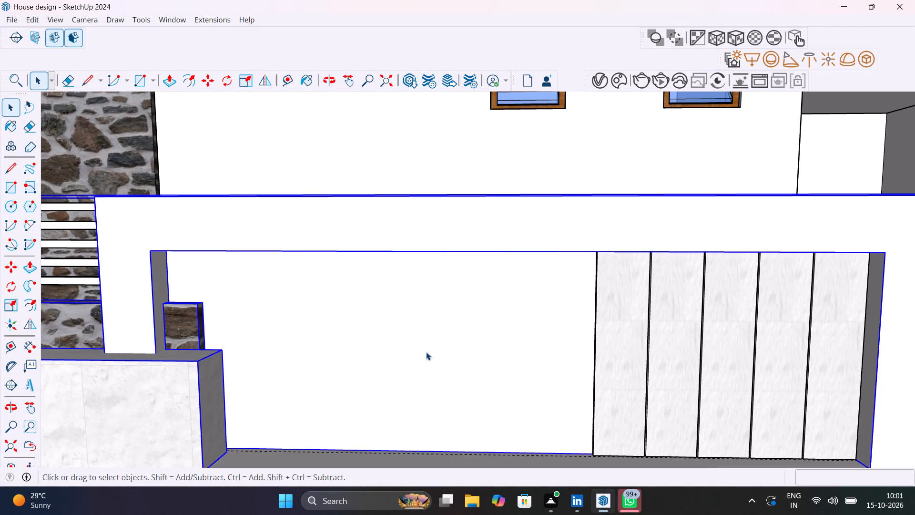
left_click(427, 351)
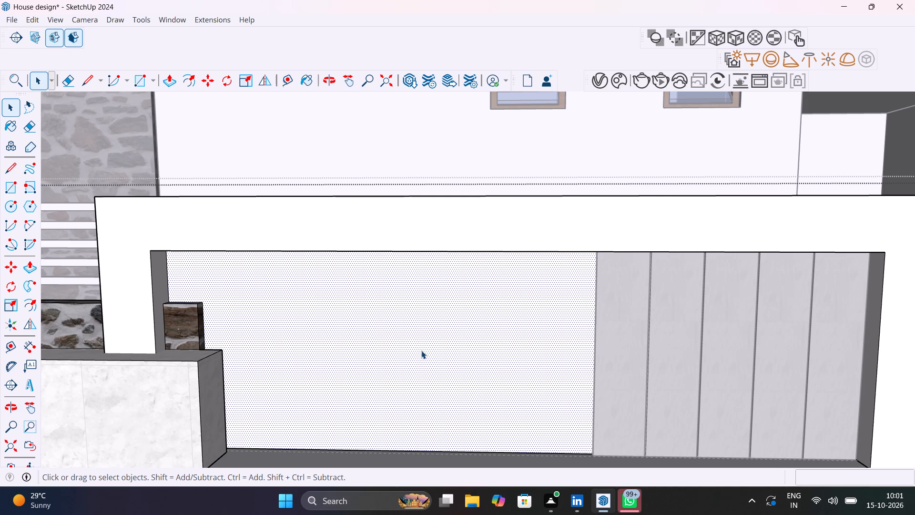
Open the Chaos Cosmos asset browser.
left_click(618, 85)
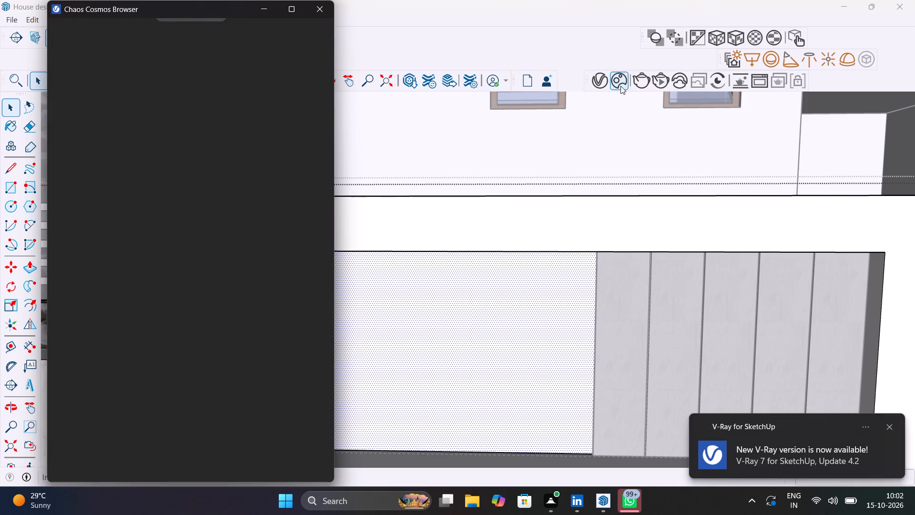
Leave the boundary wall group and start the Paint Bucket, with the tray moved up to show the material swatches.
key("b")
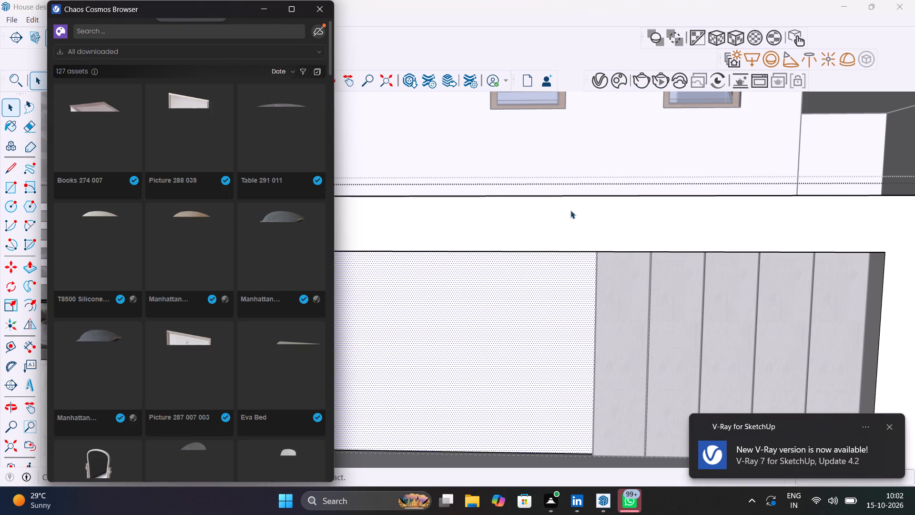
key("b")
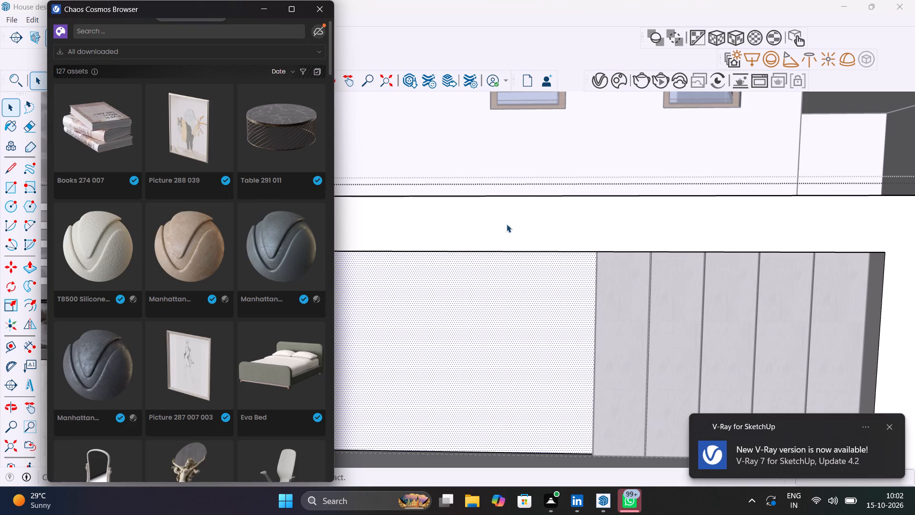
scroll(516, 190, "down", 12)
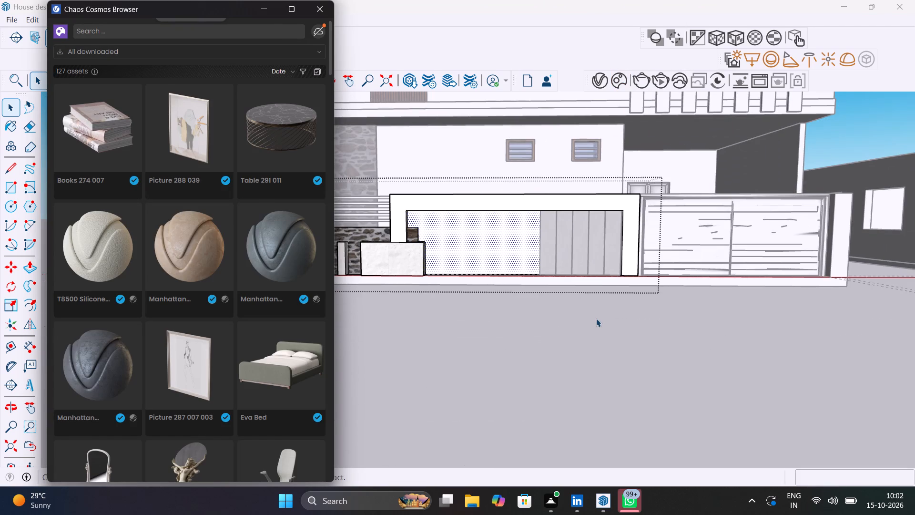
left_click(596, 321)
key("b")
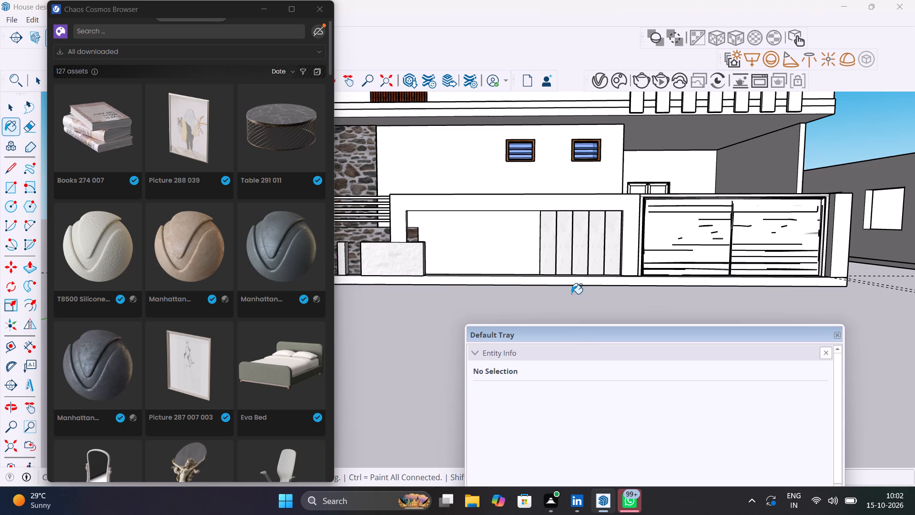
left_click_drag(589, 332, 589, 106)
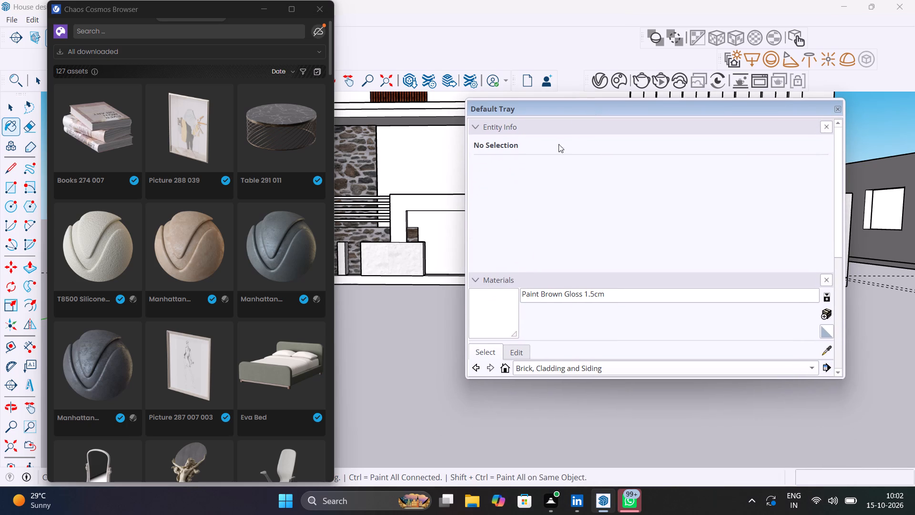
scroll(615, 288, "down", 2)
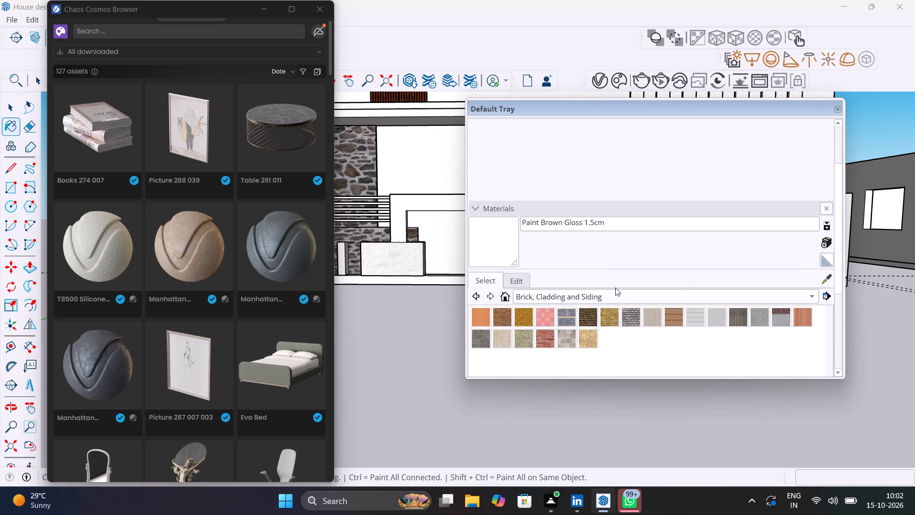
Try to create a new material using a texture image from the Downloads folder.
left_click(823, 245)
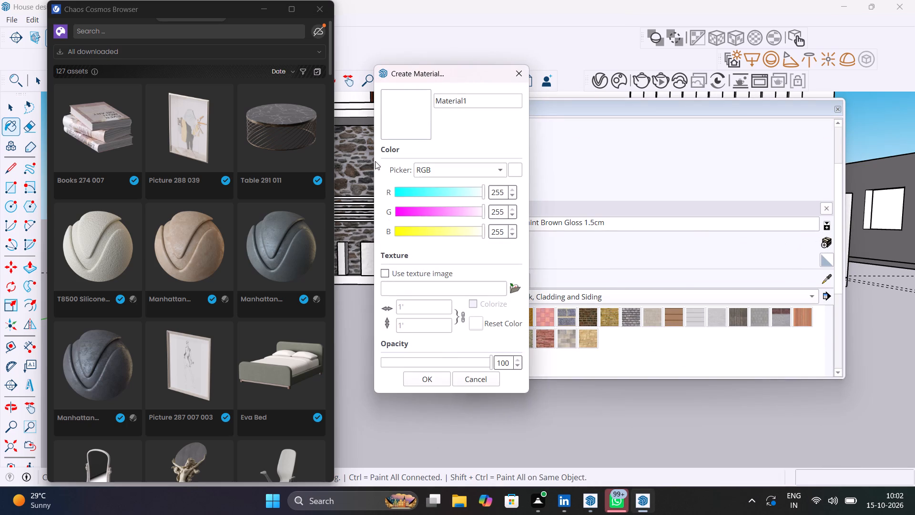
left_click(408, 129)
left_click(513, 288)
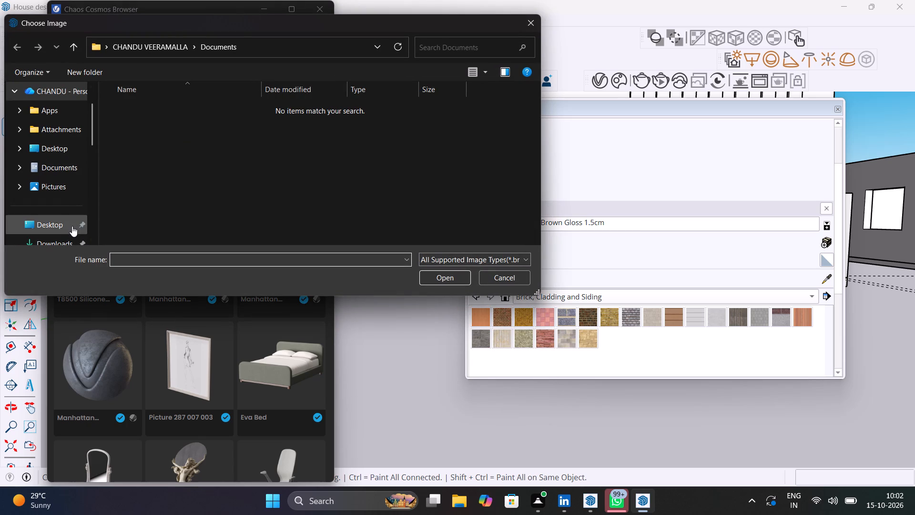
scroll(73, 224, "down", 1)
left_click(61, 187)
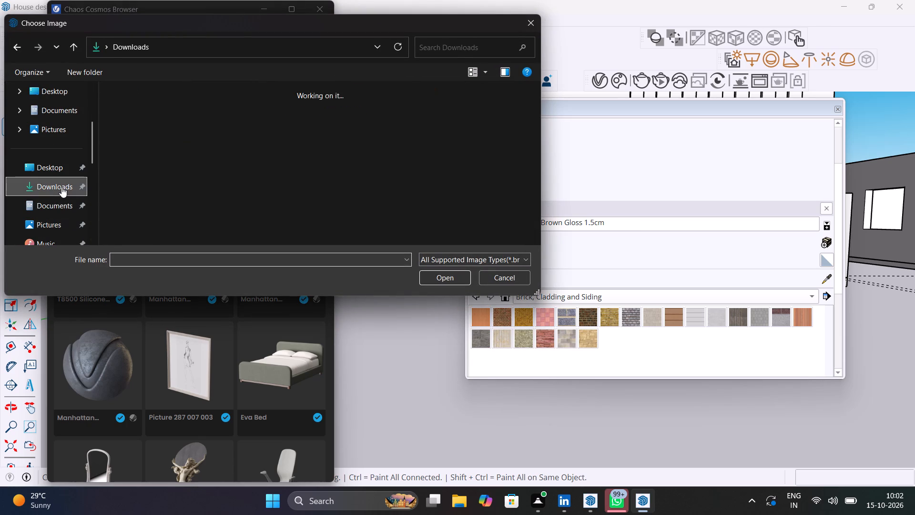
double_click(154, 120)
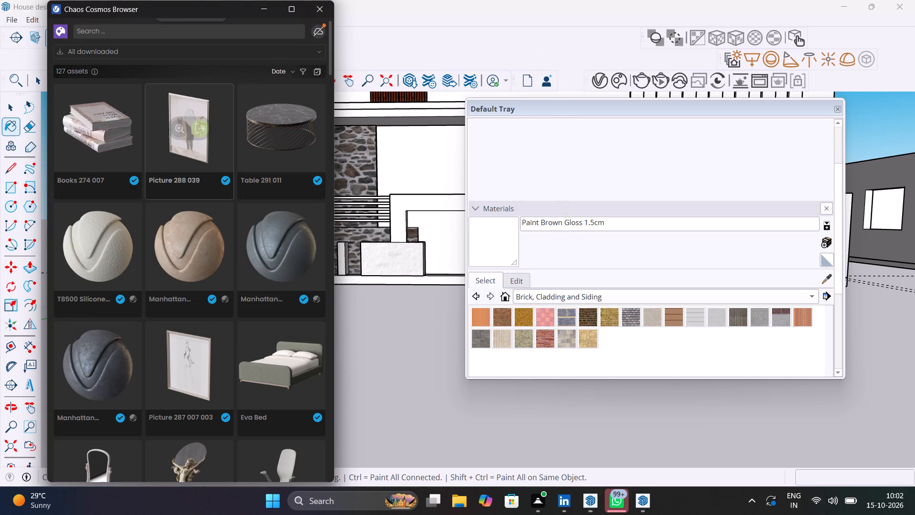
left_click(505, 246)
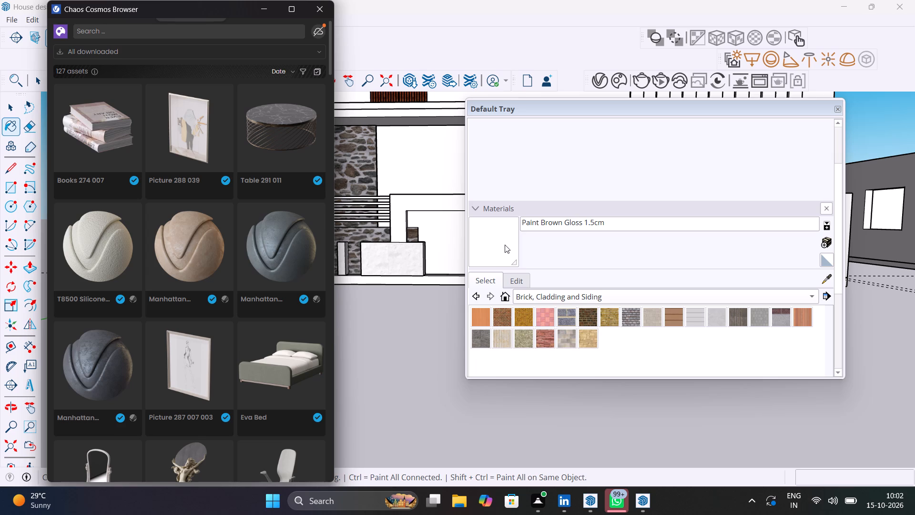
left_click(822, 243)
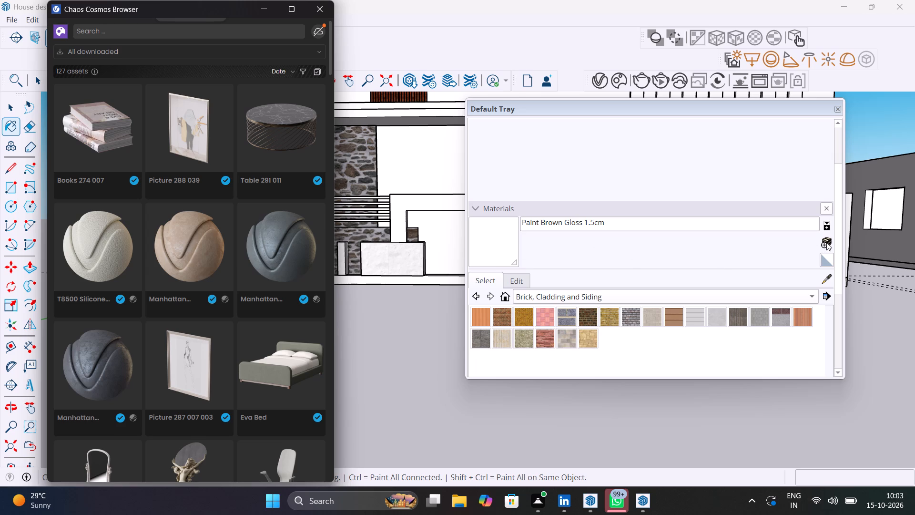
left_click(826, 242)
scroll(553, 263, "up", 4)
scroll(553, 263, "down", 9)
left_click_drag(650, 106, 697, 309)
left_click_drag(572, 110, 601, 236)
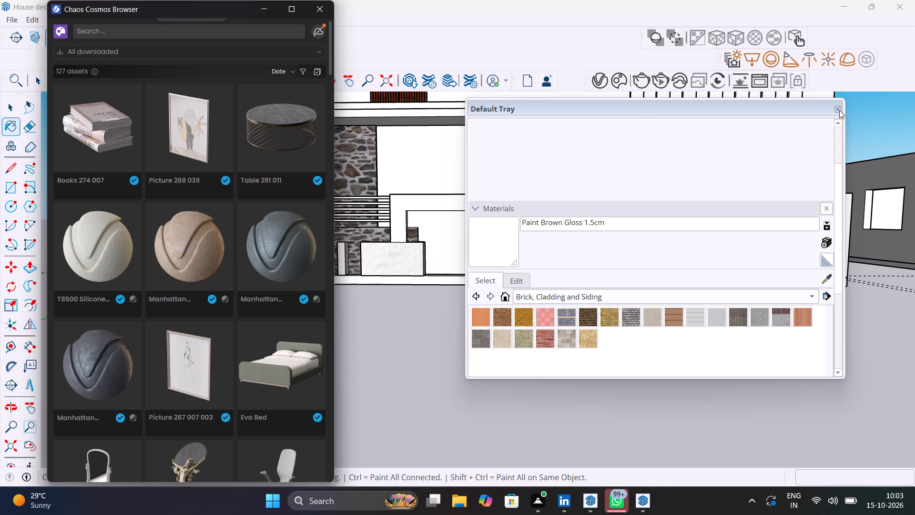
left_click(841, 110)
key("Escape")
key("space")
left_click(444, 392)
Import the Picture 288 039 asset from the Cosmos browser into the model.
left_click(180, 151)
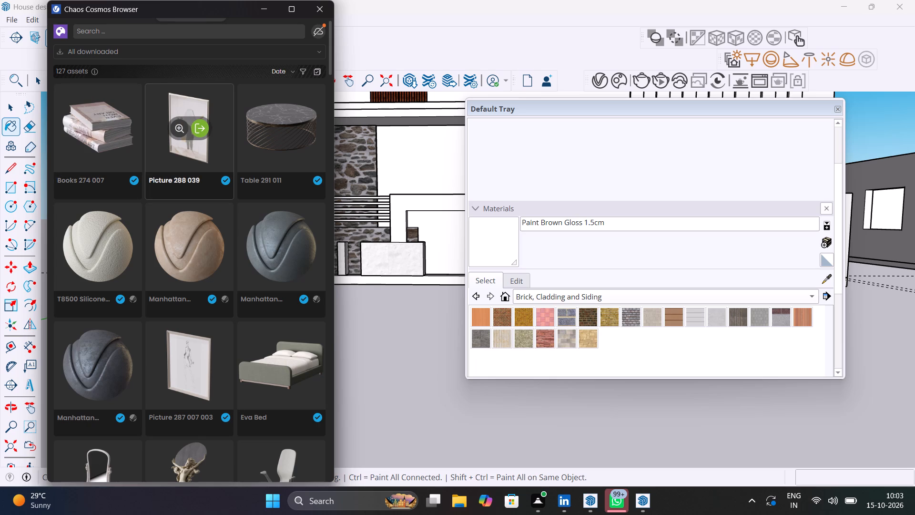
left_click_drag(202, 134, 283, 323)
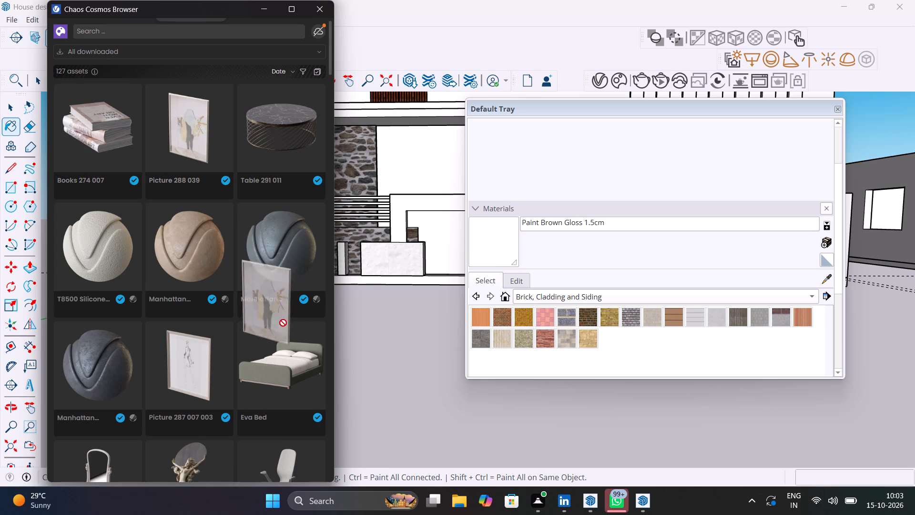
left_click_drag(283, 323, 198, 142)
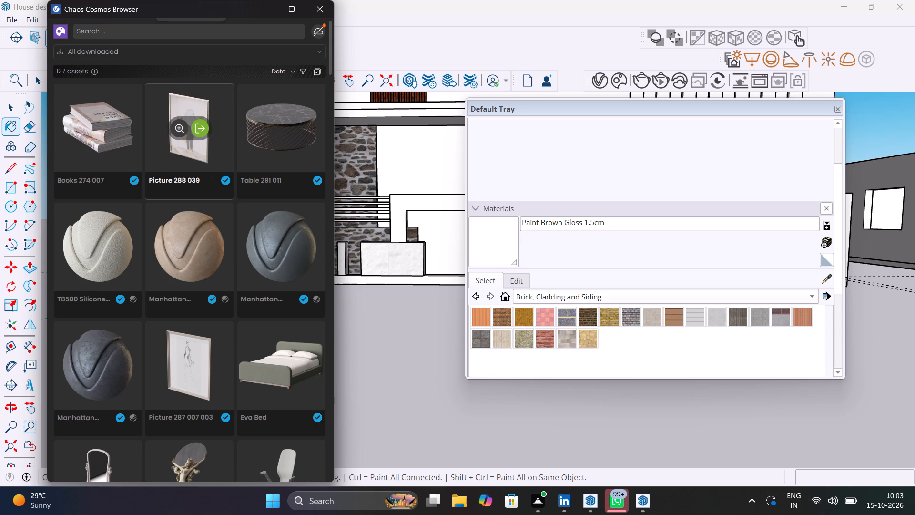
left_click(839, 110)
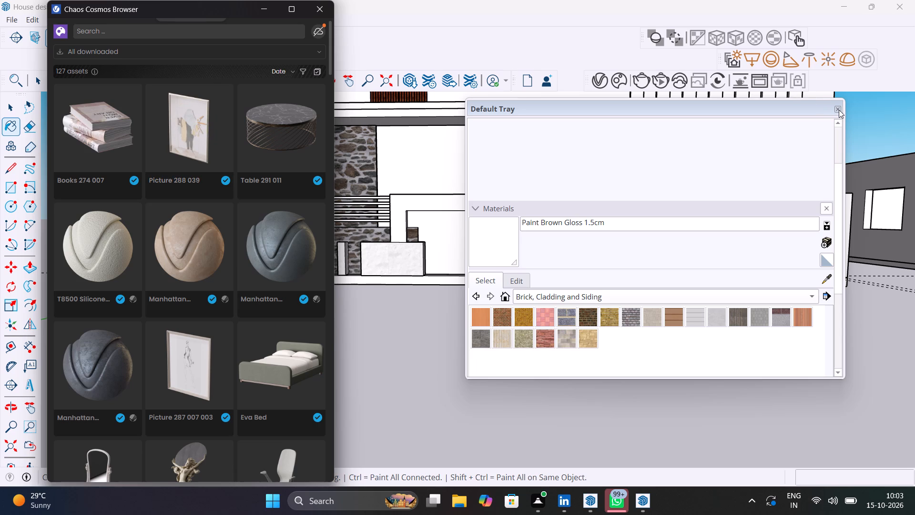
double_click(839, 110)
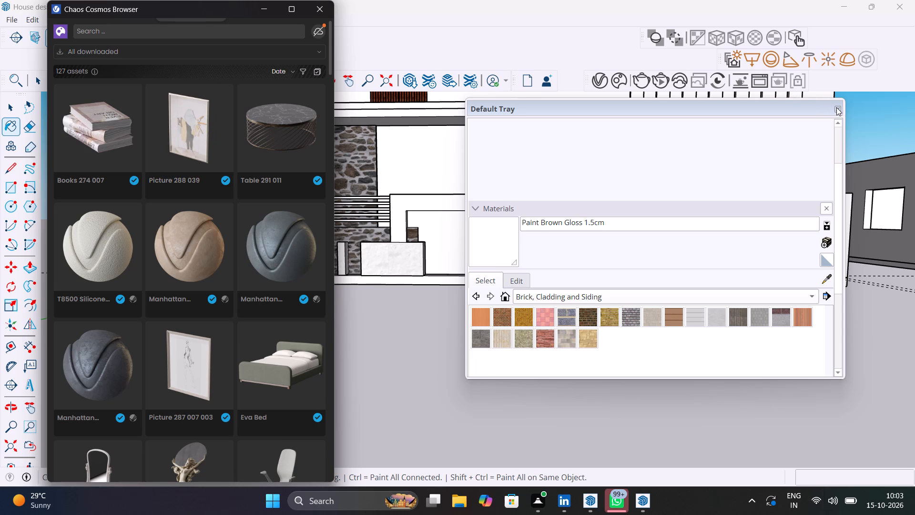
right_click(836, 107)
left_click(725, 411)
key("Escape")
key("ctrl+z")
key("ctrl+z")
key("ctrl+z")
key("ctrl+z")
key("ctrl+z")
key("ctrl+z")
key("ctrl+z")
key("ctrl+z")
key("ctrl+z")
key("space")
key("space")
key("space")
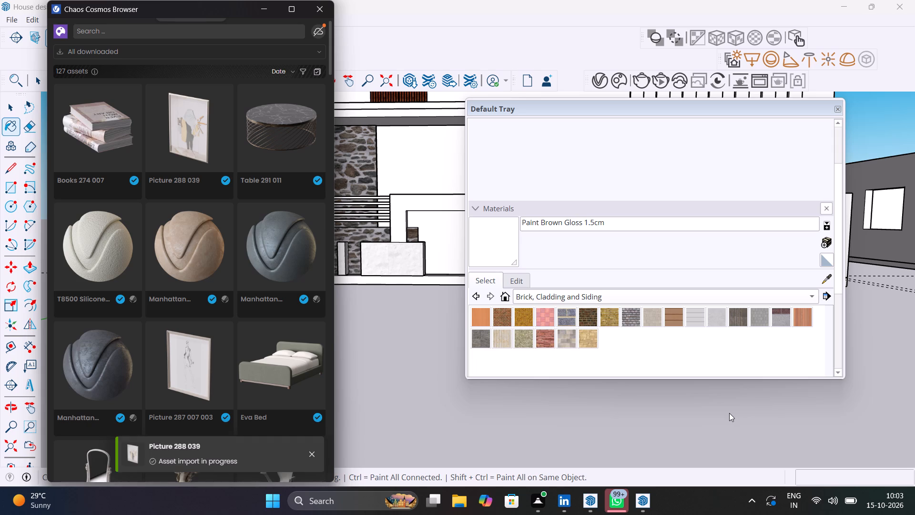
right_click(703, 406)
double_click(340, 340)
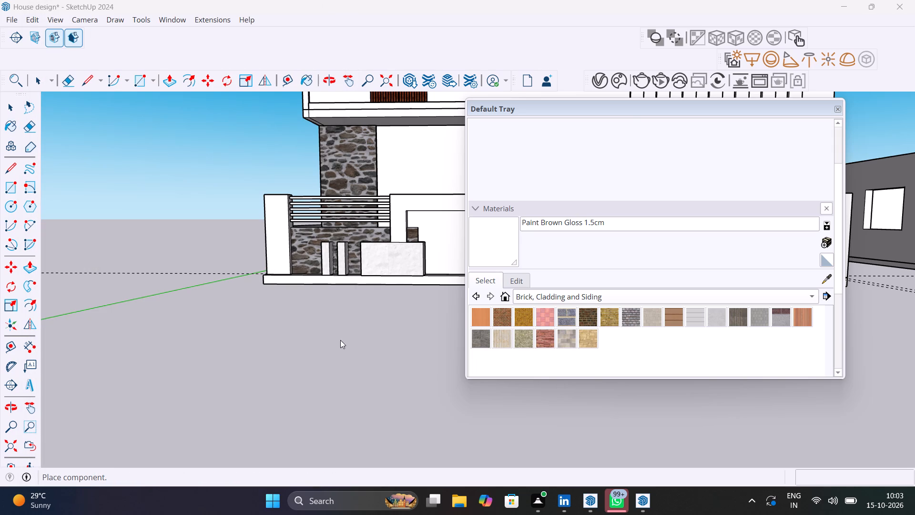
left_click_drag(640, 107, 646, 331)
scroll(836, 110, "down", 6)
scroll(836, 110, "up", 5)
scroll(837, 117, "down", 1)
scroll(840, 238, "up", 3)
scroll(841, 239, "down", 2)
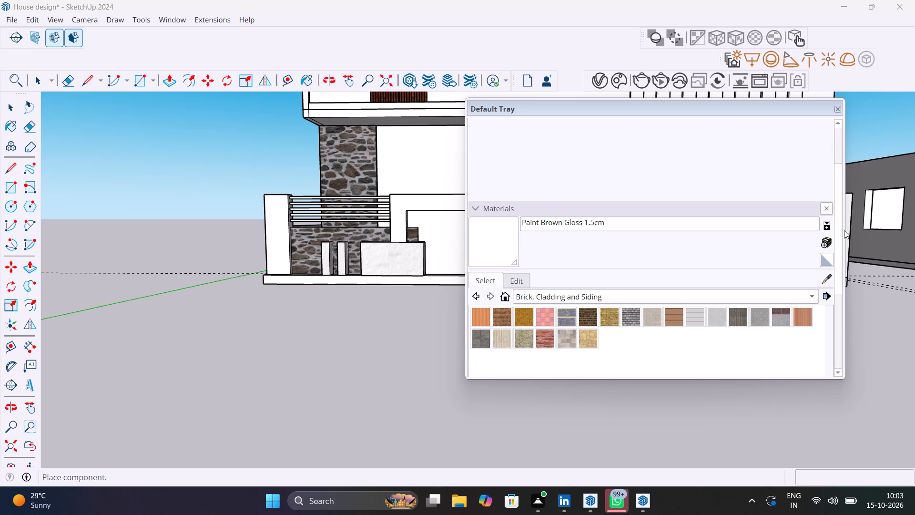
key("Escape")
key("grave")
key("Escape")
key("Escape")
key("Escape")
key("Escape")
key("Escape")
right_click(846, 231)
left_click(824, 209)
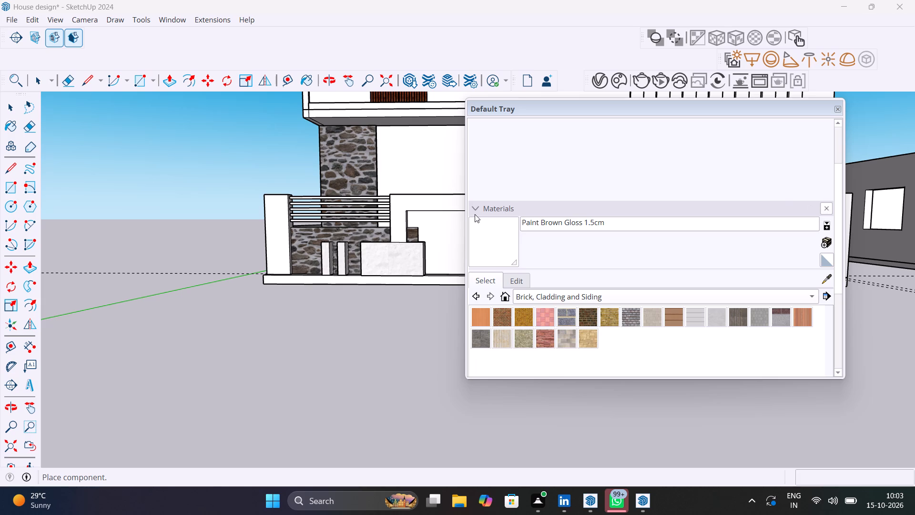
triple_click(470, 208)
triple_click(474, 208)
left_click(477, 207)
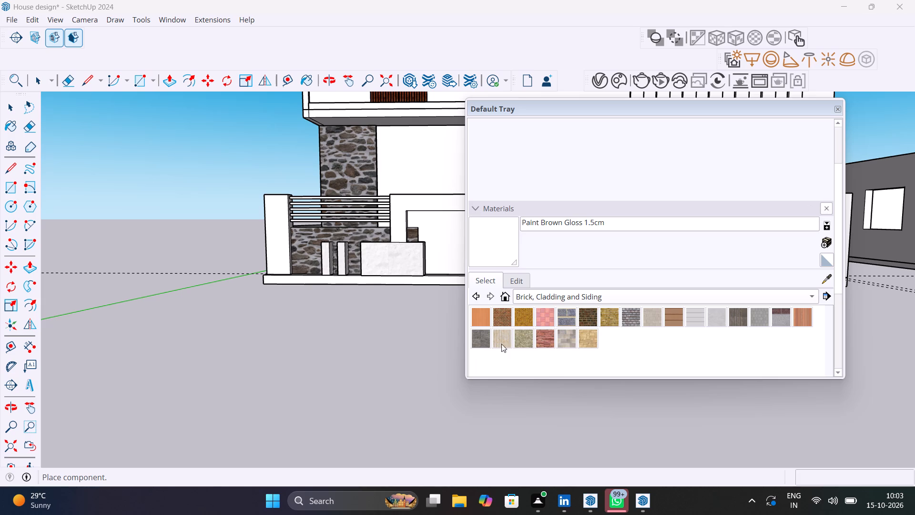
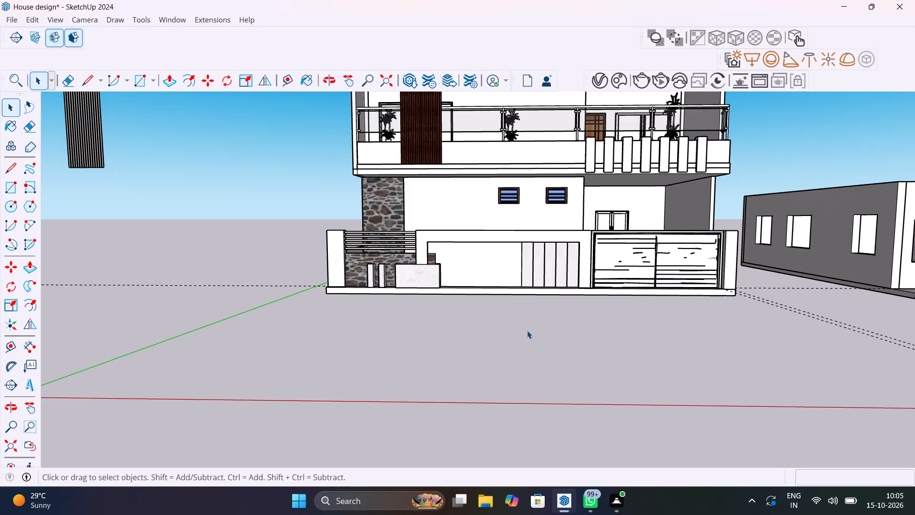
Delete the separate single-storey floor model standing beside the house.
scroll(532, 324, "up", 4)
middle_click_drag(546, 312, 535, 369, "shift")
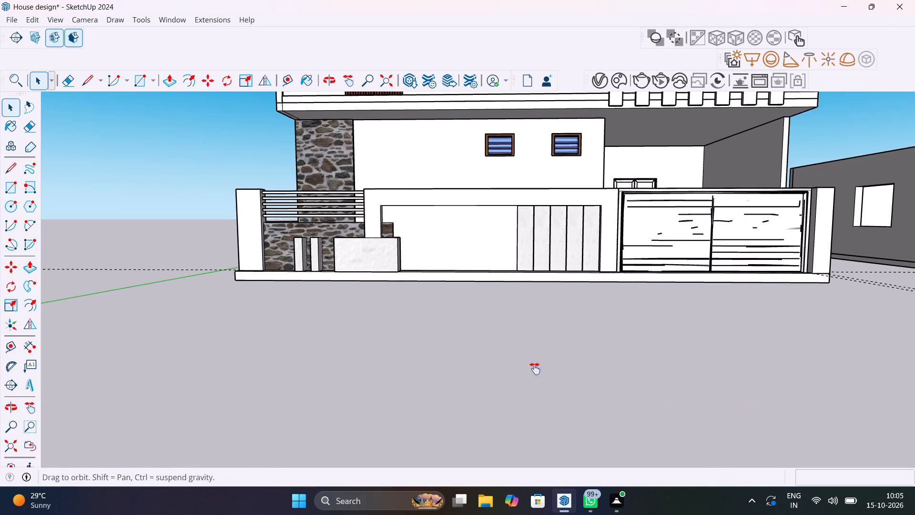
middle_click_drag(535, 369, 512, 453, "shift")
scroll(523, 399, "up", 1, "shift")
scroll(526, 425, "down", 3)
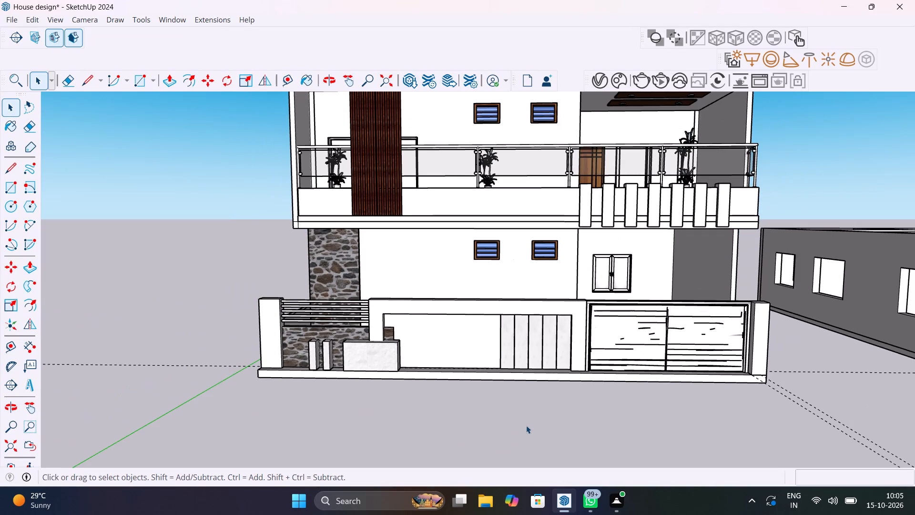
middle_click_drag(537, 422, 425, 470, "shift")
scroll(463, 344, "down", 9)
middle_click_drag(537, 356, 528, 356)
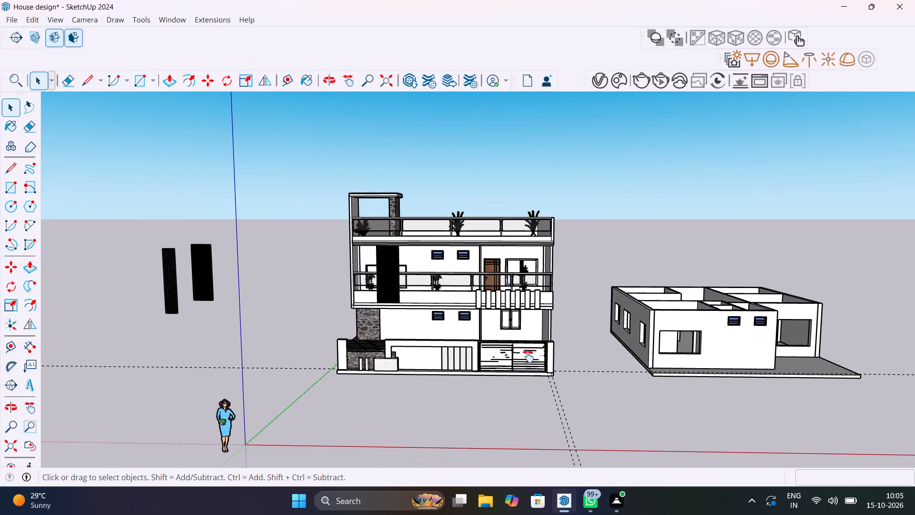
middle_click_drag(528, 356, 381, 381)
left_click_drag(554, 227, 659, 423)
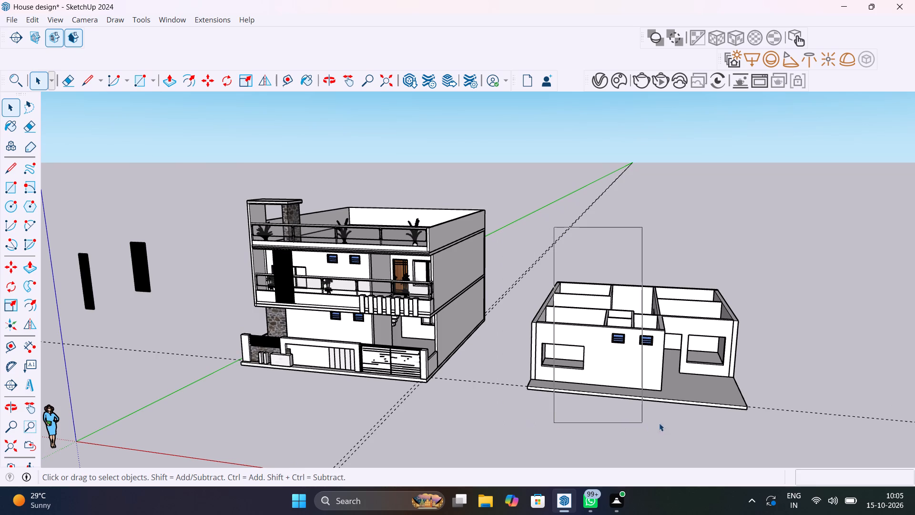
left_click_drag(659, 423, 669, 423)
left_click_drag(758, 440, 608, 270)
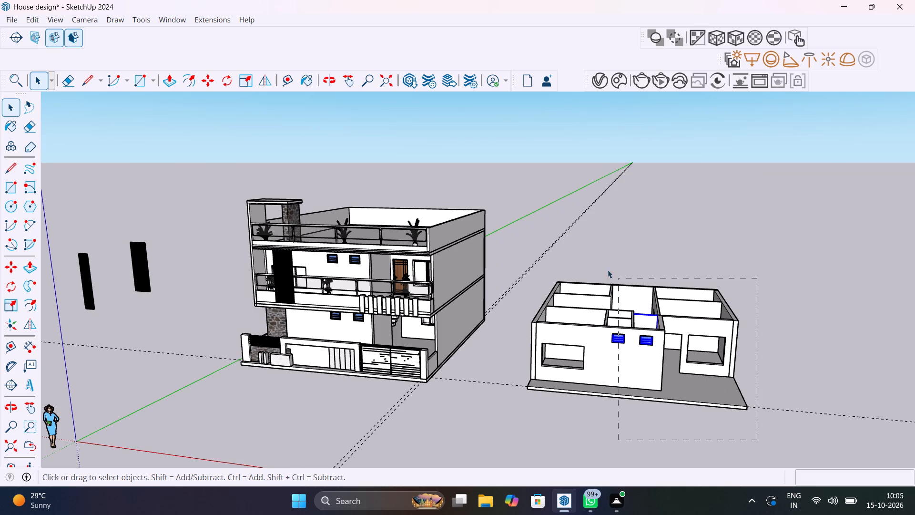
left_click_drag(608, 270, 516, 244)
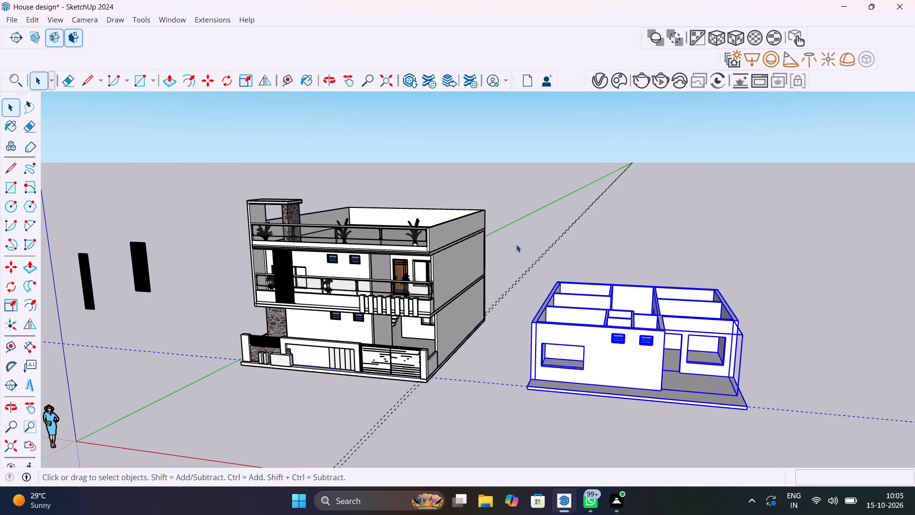
key("Delete")
Delete all the dashed guide lines in the model.
scroll(574, 347, "down", 7)
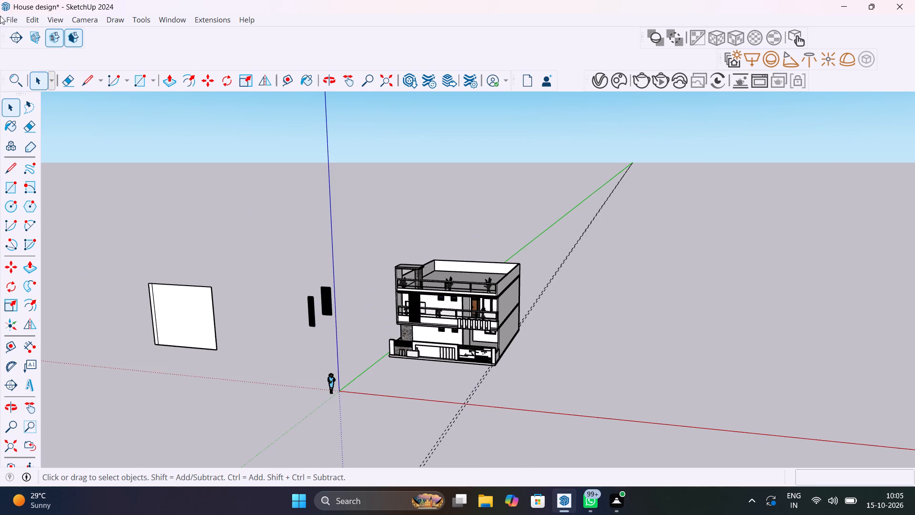
left_click(37, 21)
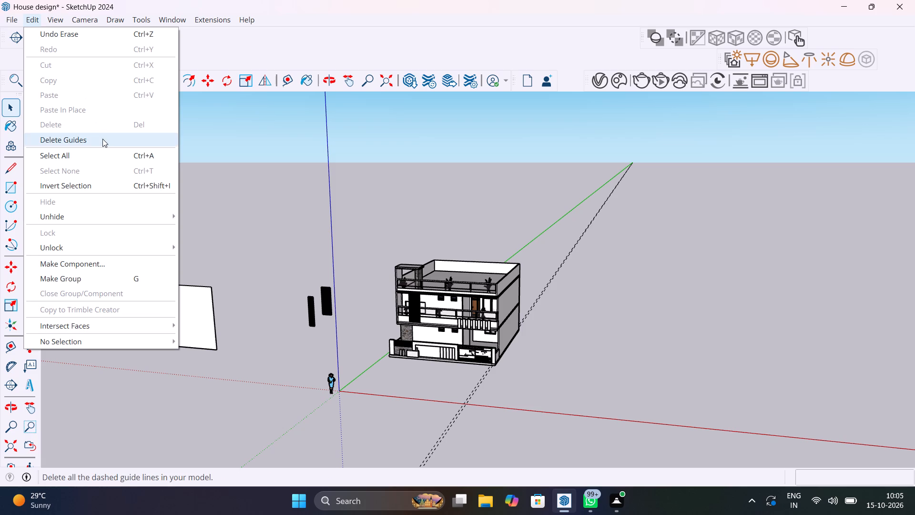
left_click(103, 139)
Delete the spare blank wall panel and both dark slatted panels standing apart from the house.
left_click_drag(239, 368, 121, 260)
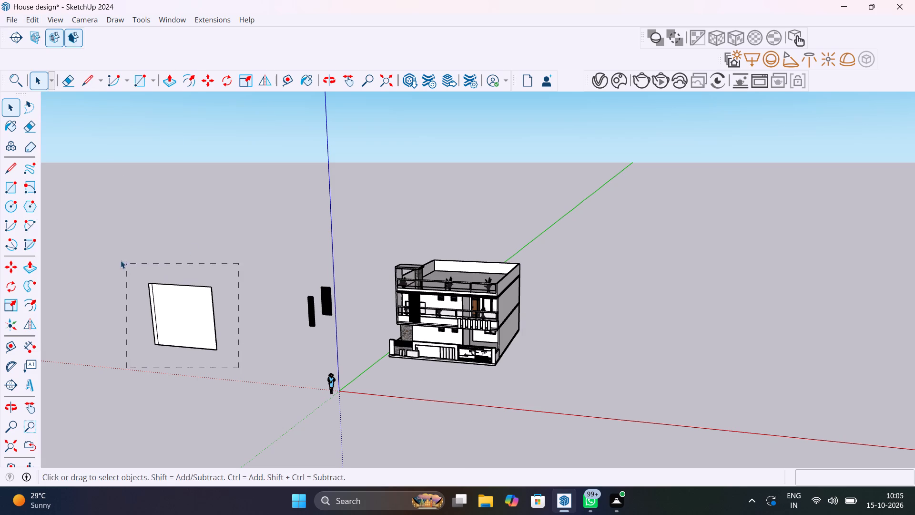
left_click_drag(121, 260, 112, 256)
left_click_drag(321, 349, 324, 346, "shift")
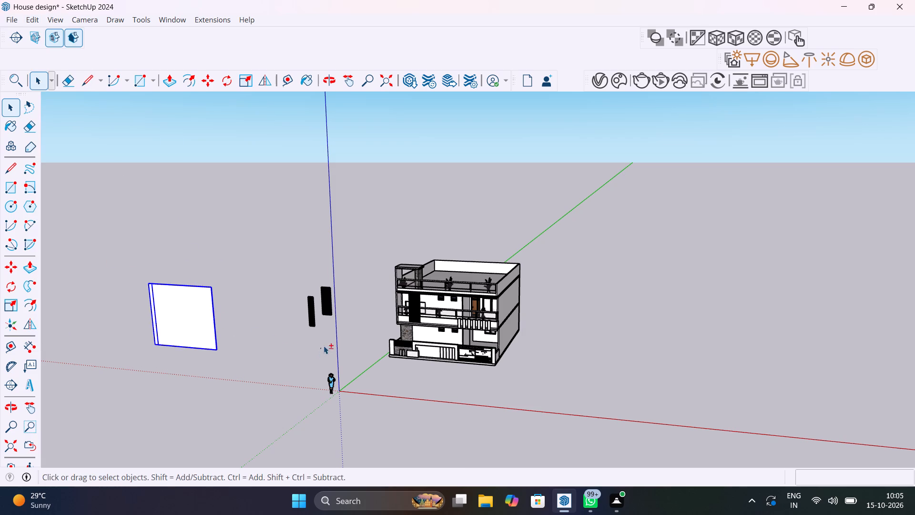
left_click_drag(324, 346, 215, 233, "shift")
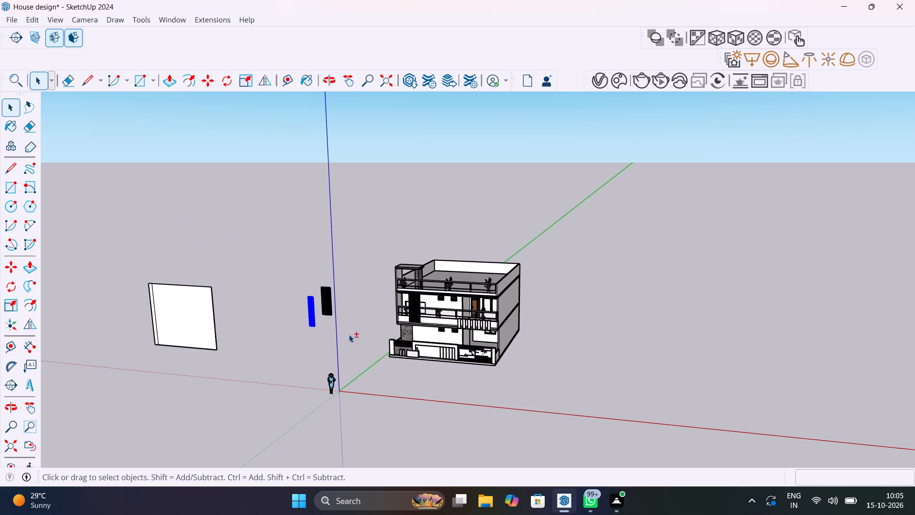
left_click_drag(349, 334, 273, 232, "shift")
left_click_drag(357, 346, 356, 345, "shift")
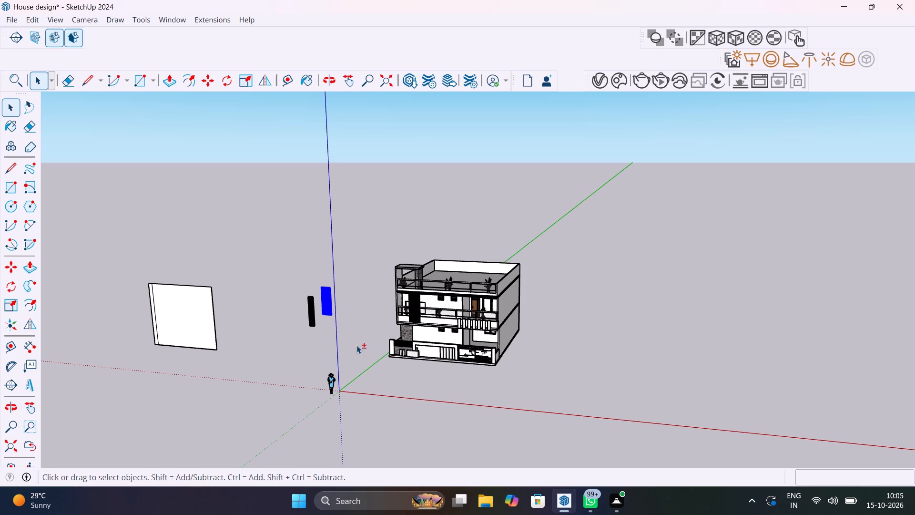
left_click_drag(356, 345, 214, 233, "shift")
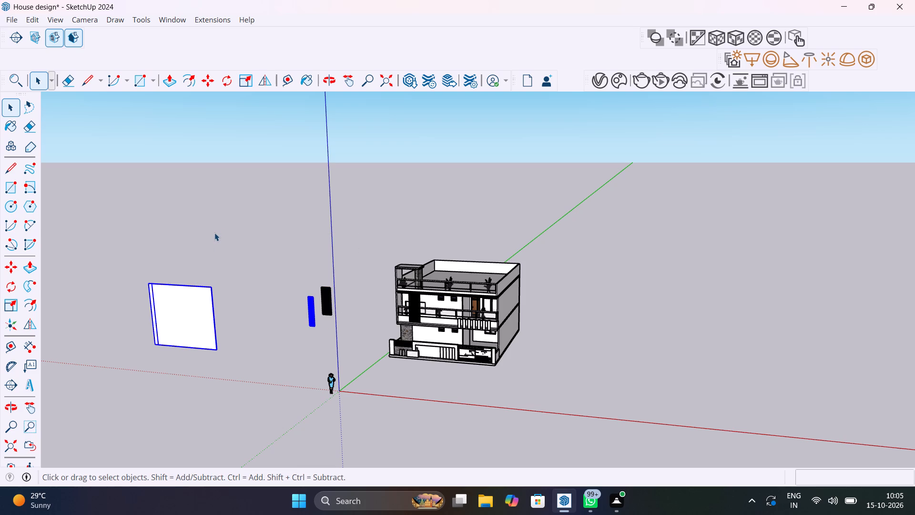
key("Delete")
left_click_drag(354, 338, 226, 210)
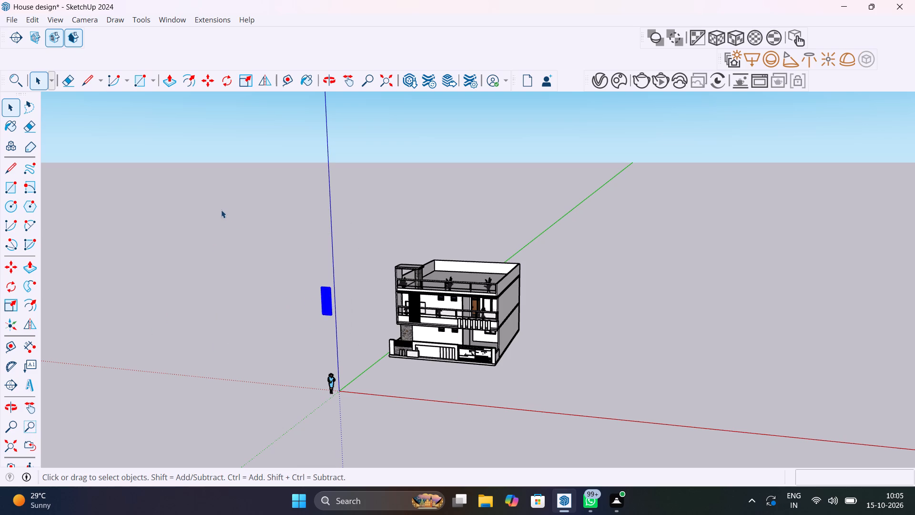
key("Delete")
Bring the front of the house into view and open the Chaos Cosmos asset browser.
scroll(394, 341, "up", 12)
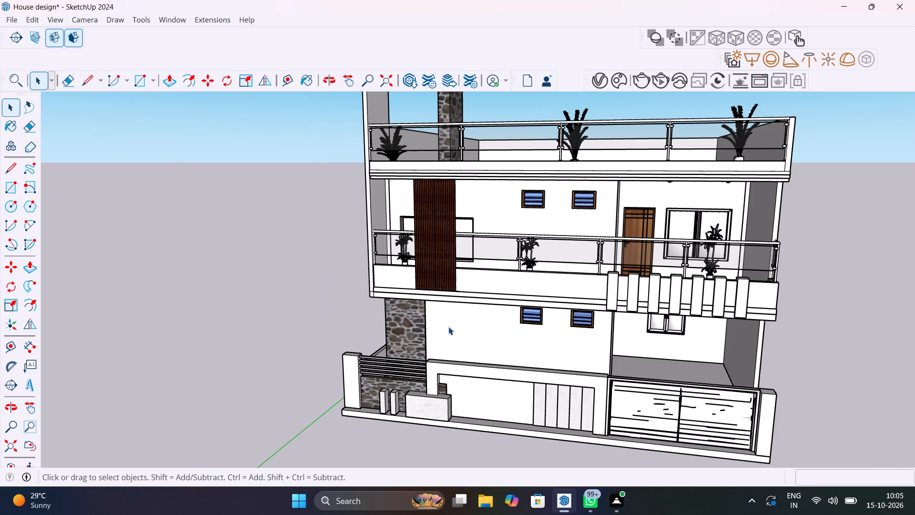
middle_click_drag(449, 329, 491, 355, "shift")
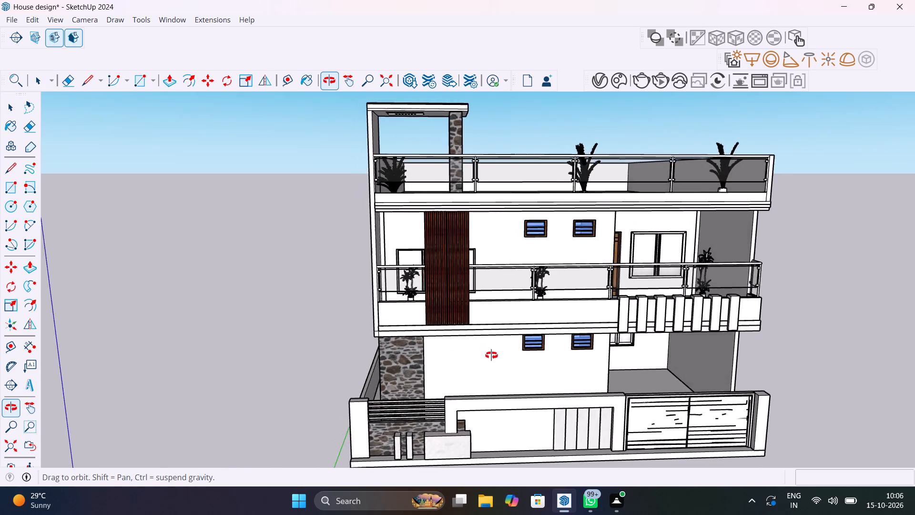
middle_click_drag(491, 355, 346, 350, "shift")
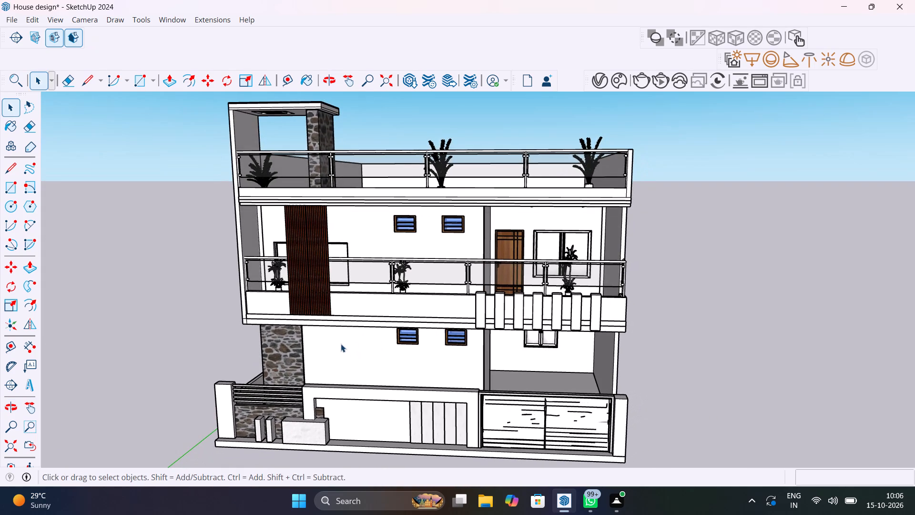
scroll(341, 338, "up", 1)
scroll(352, 339, "down", 3)
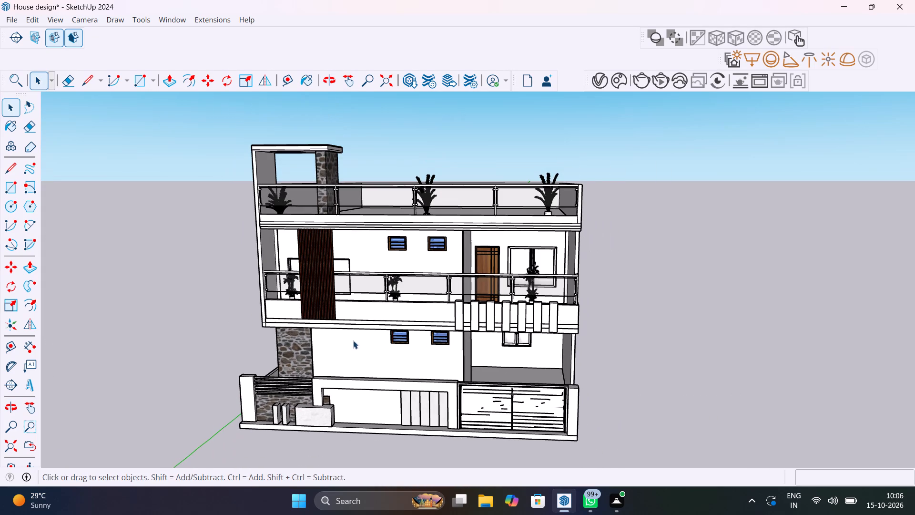
left_click(617, 88)
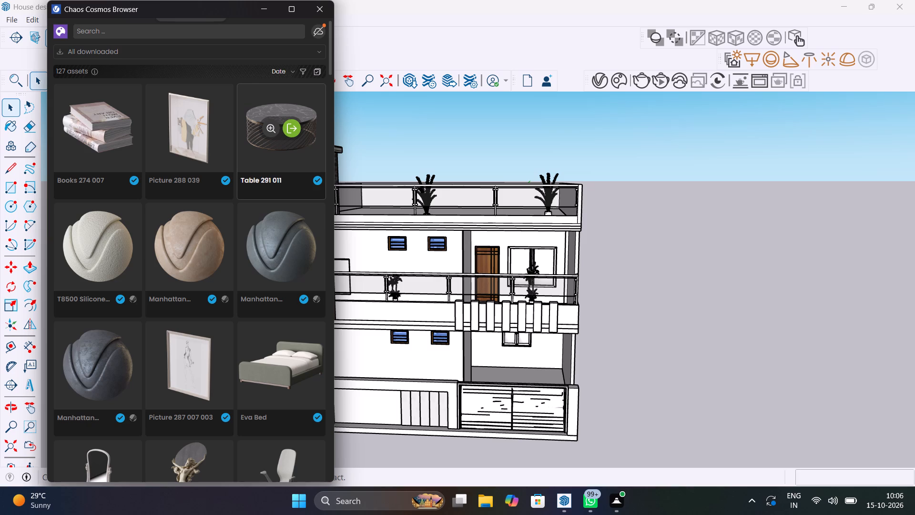
Examine the front facade, the roof slab overhang and the terrace railing from below and from both sides.
scroll(530, 286, "down", 1)
middle_click_drag(530, 286, 680, 333)
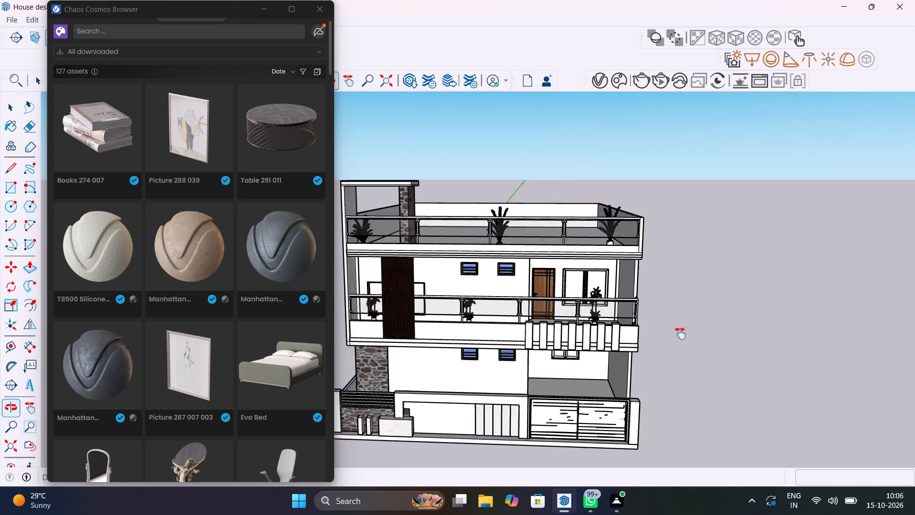
middle_click_drag(680, 333, 702, 206)
scroll(702, 206, "up", 1)
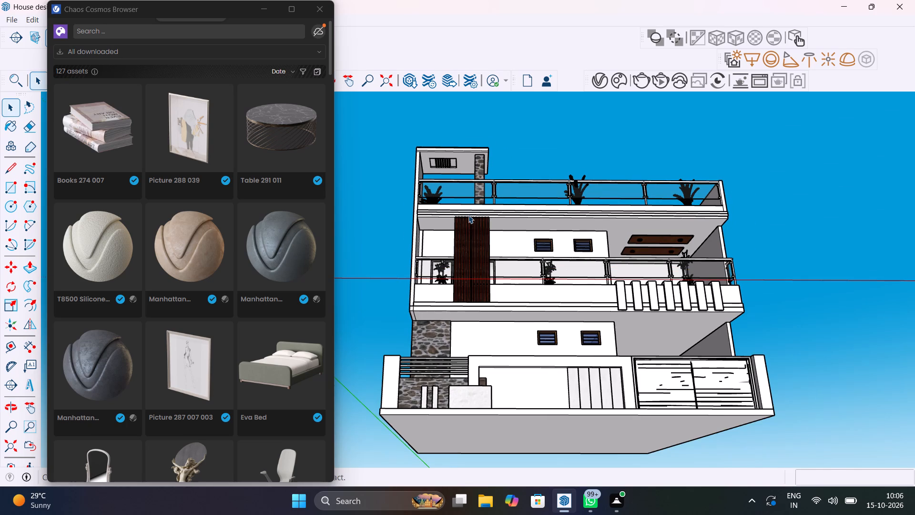
scroll(468, 215, "up", 10)
middle_click_drag(495, 233, 656, 227)
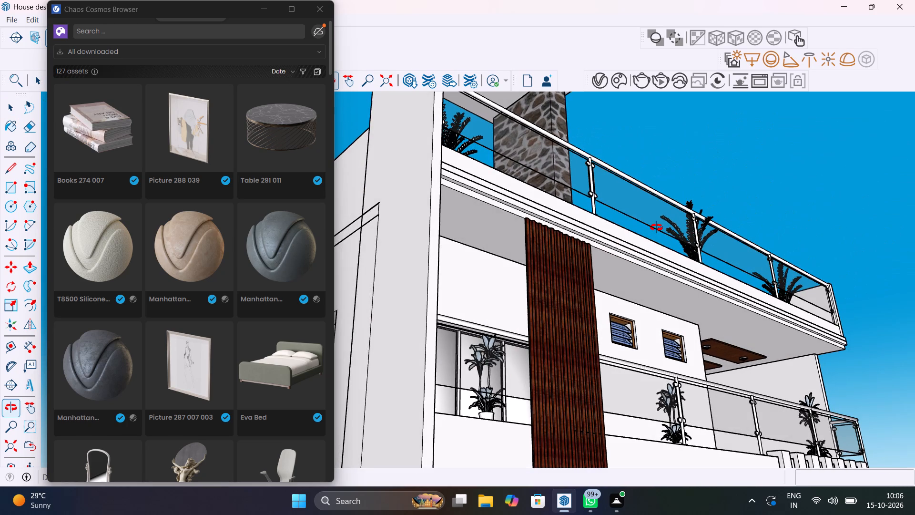
middle_click_drag(656, 227, 684, 233)
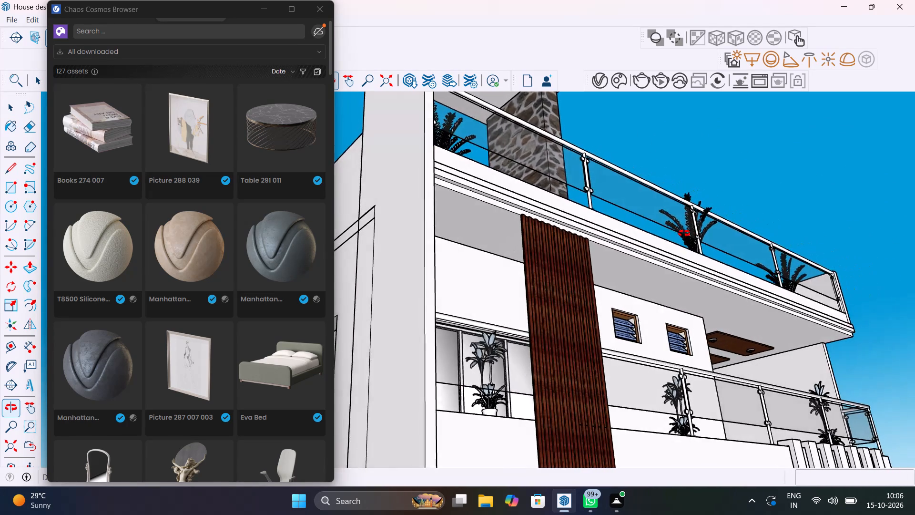
middle_click_drag(684, 233, 598, 242)
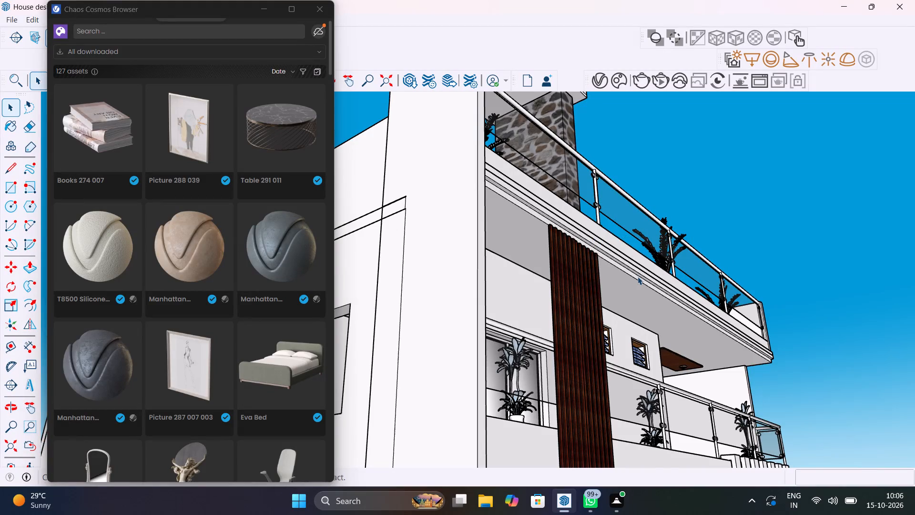
scroll(645, 287, "up", 9)
middle_click_drag(564, 320, 711, 317)
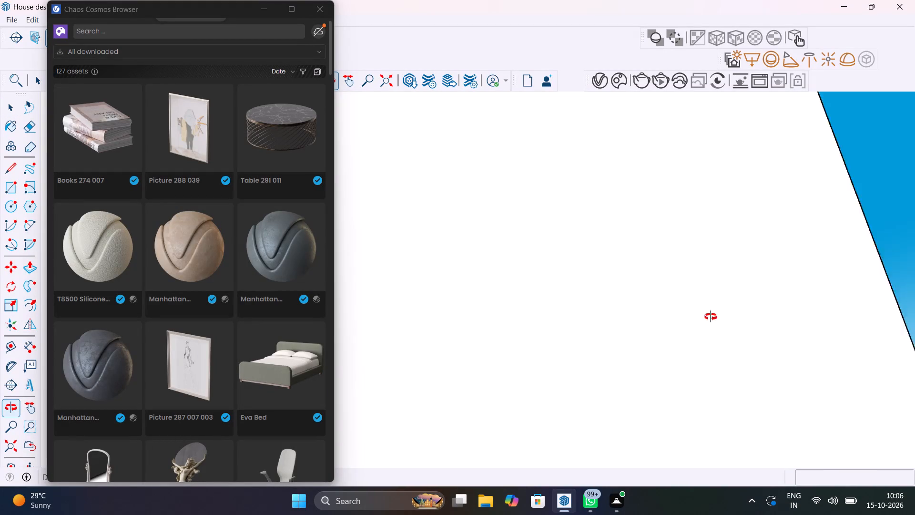
middle_click_drag(711, 317, 583, 332)
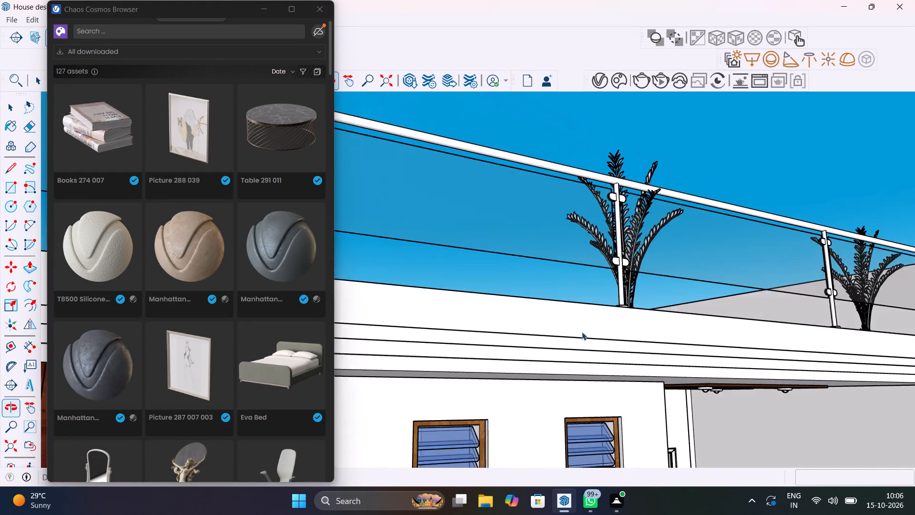
scroll(577, 331, "down", 13)
scroll(611, 342, "up", 1)
middle_click_drag(611, 342, 581, 362)
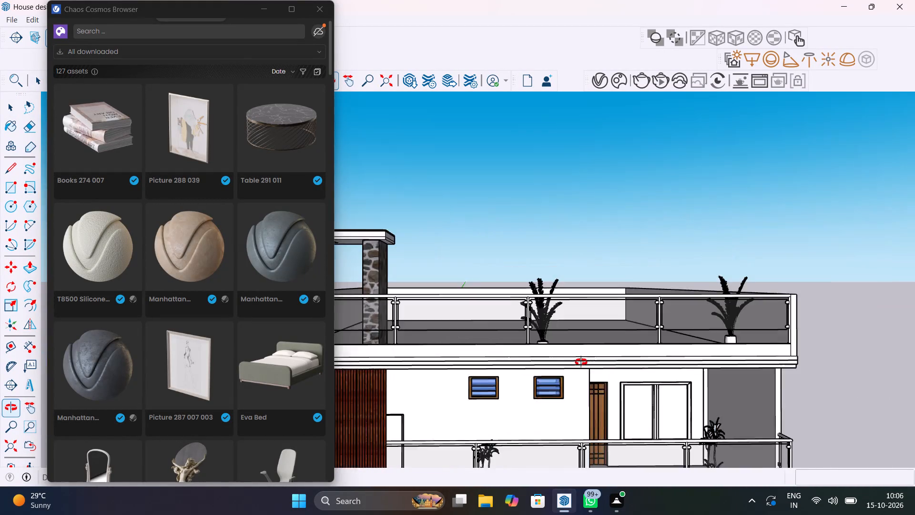
middle_click_drag(581, 362, 550, 362)
middle_click_drag(498, 359, 509, 368)
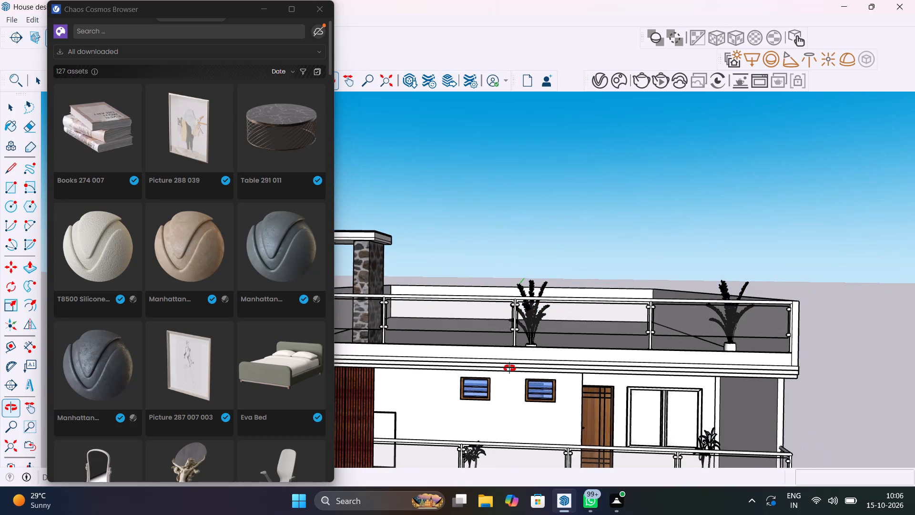
middle_click_drag(509, 368, 532, 319)
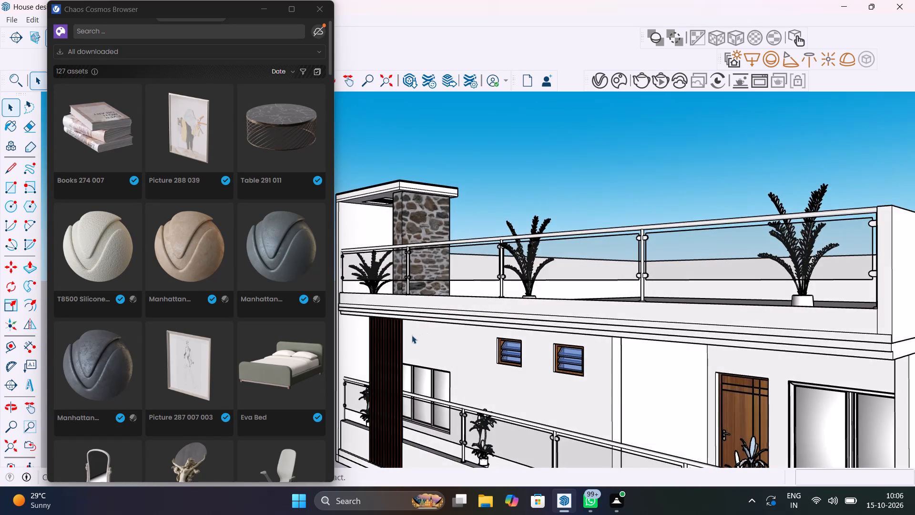
Draw a line along the roof overhang soffit, starting at the midpoint of its end edge and running past the wooden slat panel.
scroll(406, 342, "up", 9)
middle_click_drag(401, 319, 654, 232, "shift")
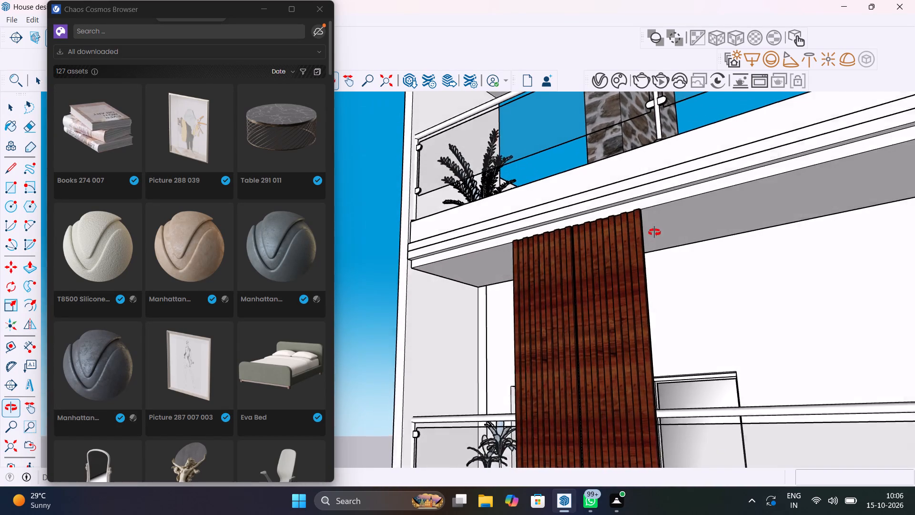
middle_click_drag(654, 232, 655, 232, "shift")
scroll(655, 232, "up", 1)
scroll(426, 280, "up", 9)
middle_click_drag(427, 275, 479, 274, "shift")
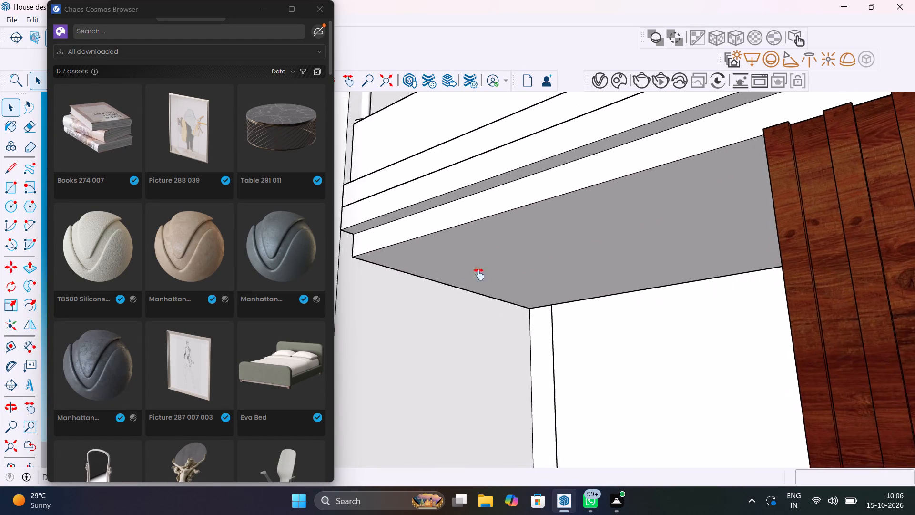
middle_click_drag(479, 274, 518, 268, "shift")
scroll(518, 268, "up", 1)
key("l")
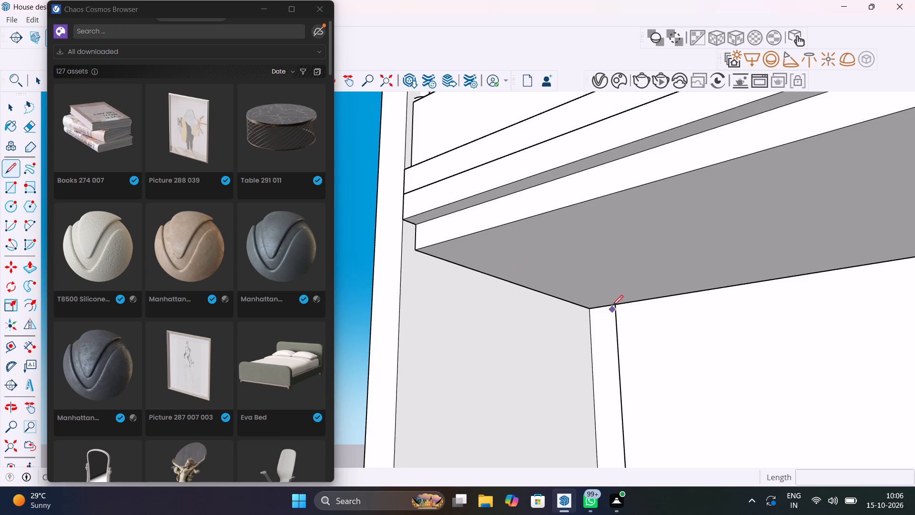
left_click(517, 284)
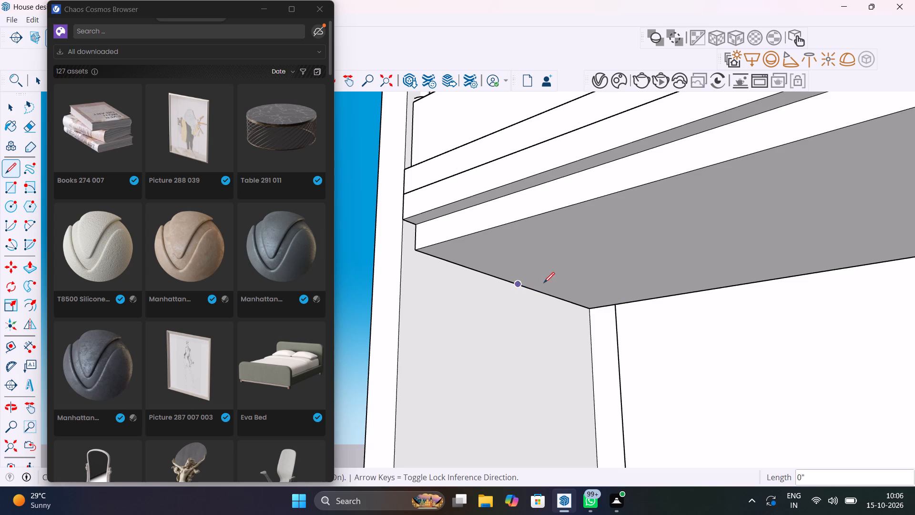
scroll(575, 272, "down", 20)
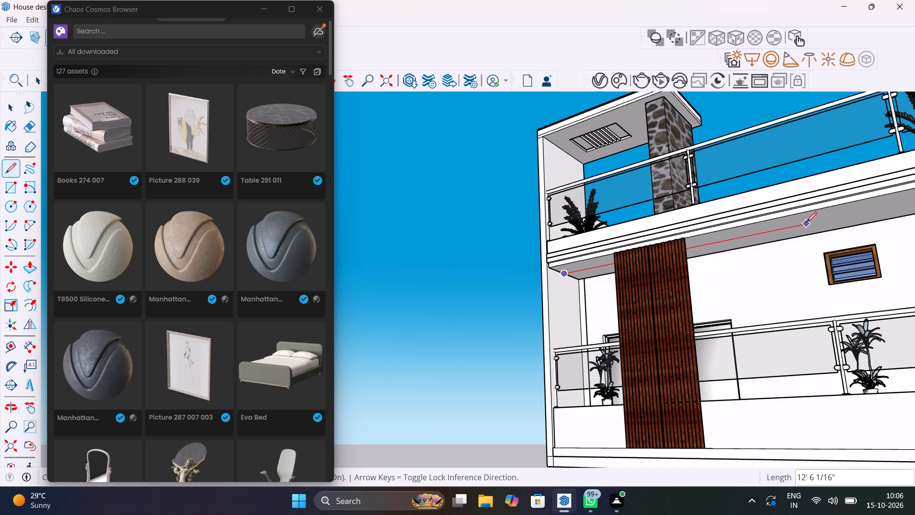
left_click(845, 217)
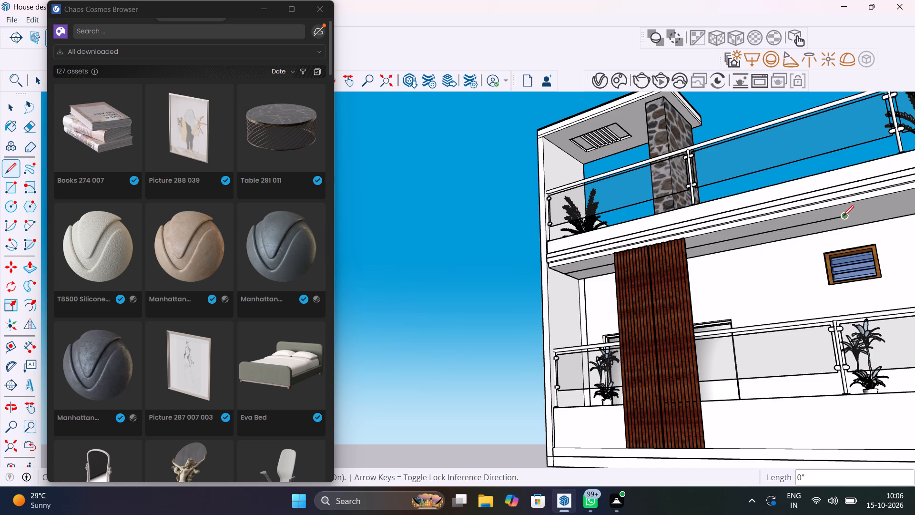
key("space")
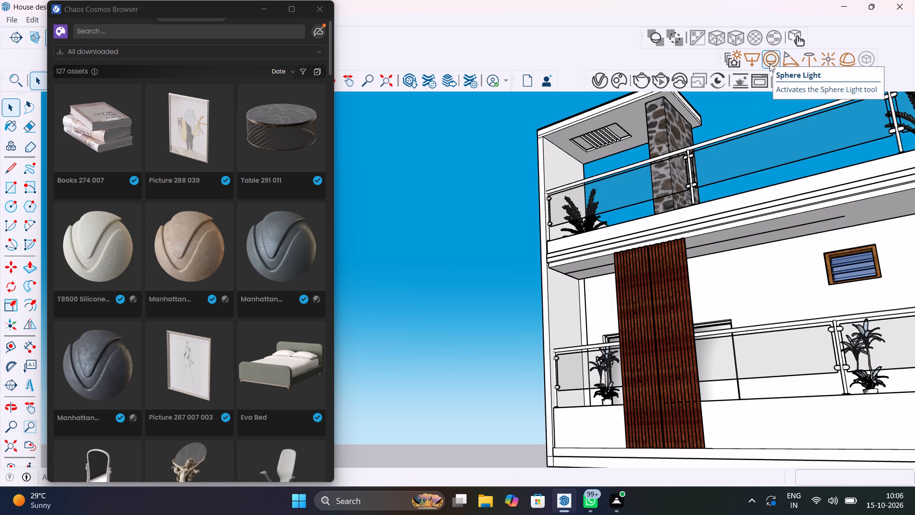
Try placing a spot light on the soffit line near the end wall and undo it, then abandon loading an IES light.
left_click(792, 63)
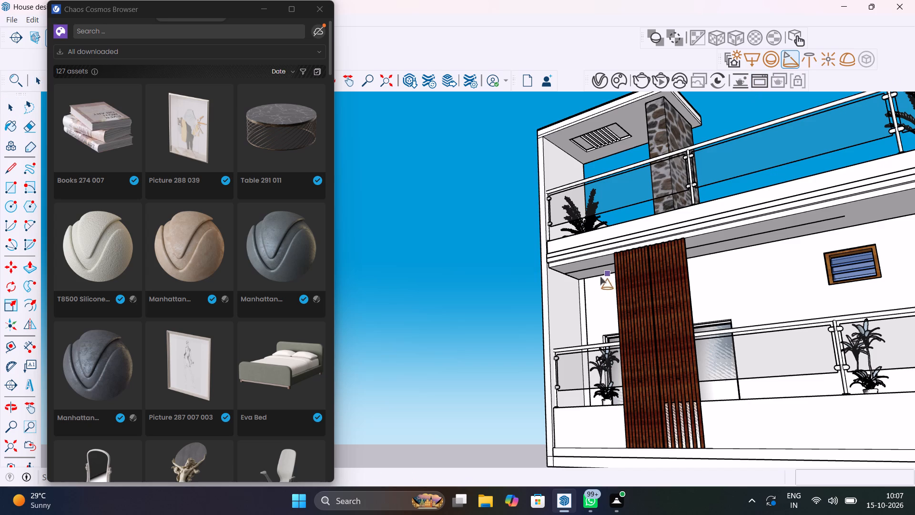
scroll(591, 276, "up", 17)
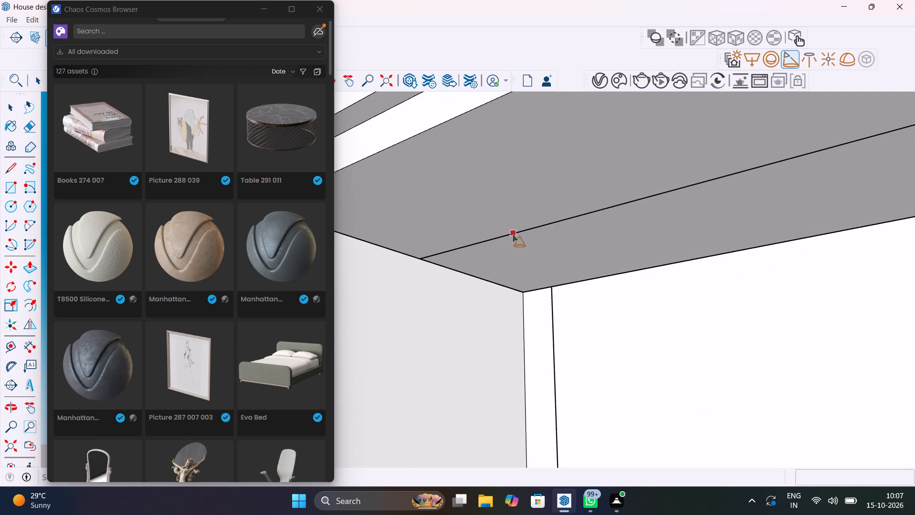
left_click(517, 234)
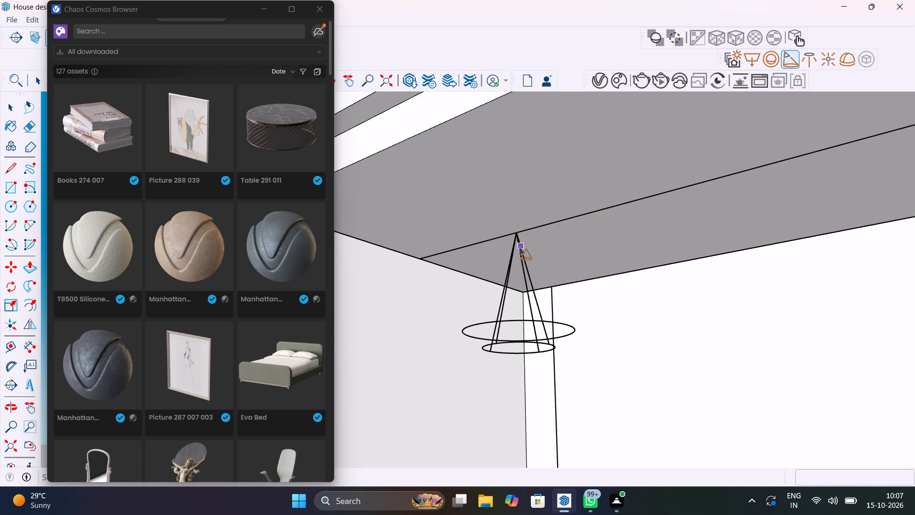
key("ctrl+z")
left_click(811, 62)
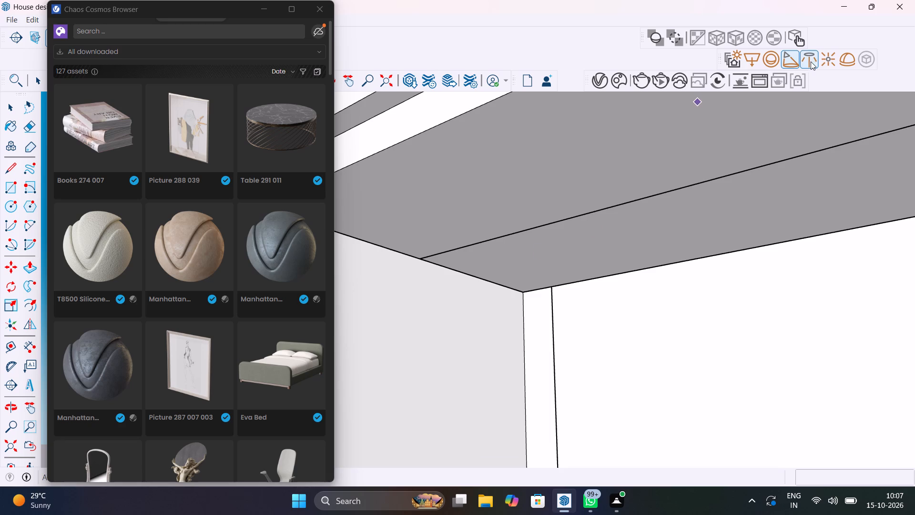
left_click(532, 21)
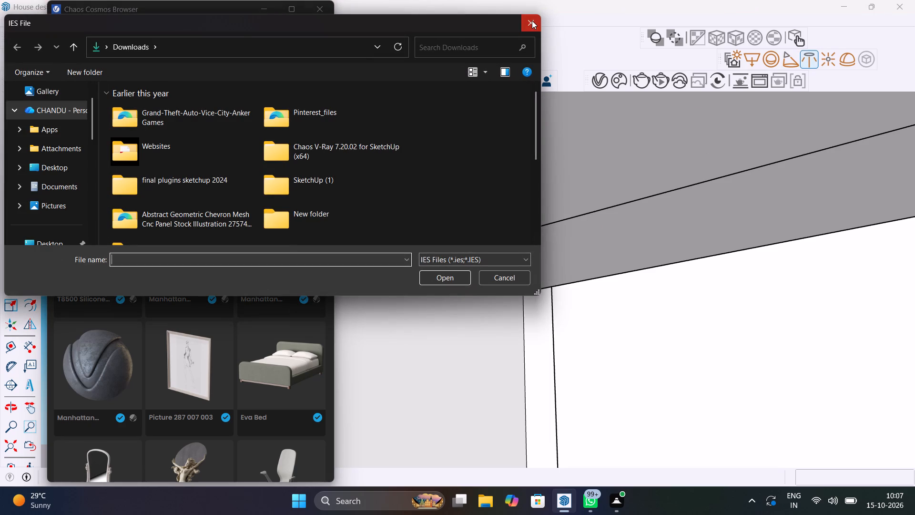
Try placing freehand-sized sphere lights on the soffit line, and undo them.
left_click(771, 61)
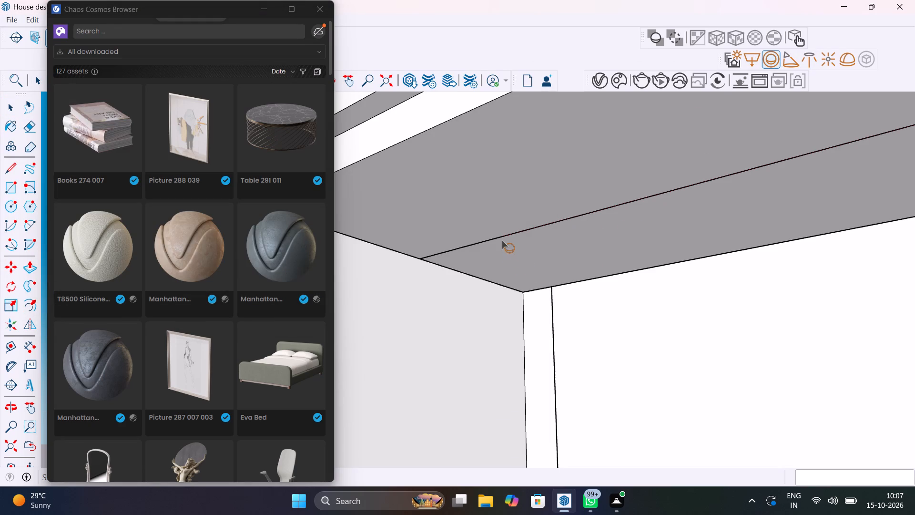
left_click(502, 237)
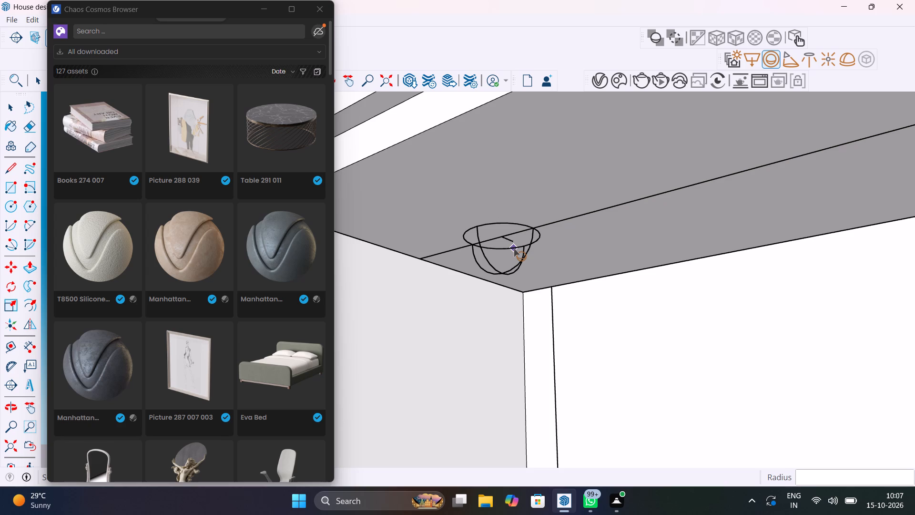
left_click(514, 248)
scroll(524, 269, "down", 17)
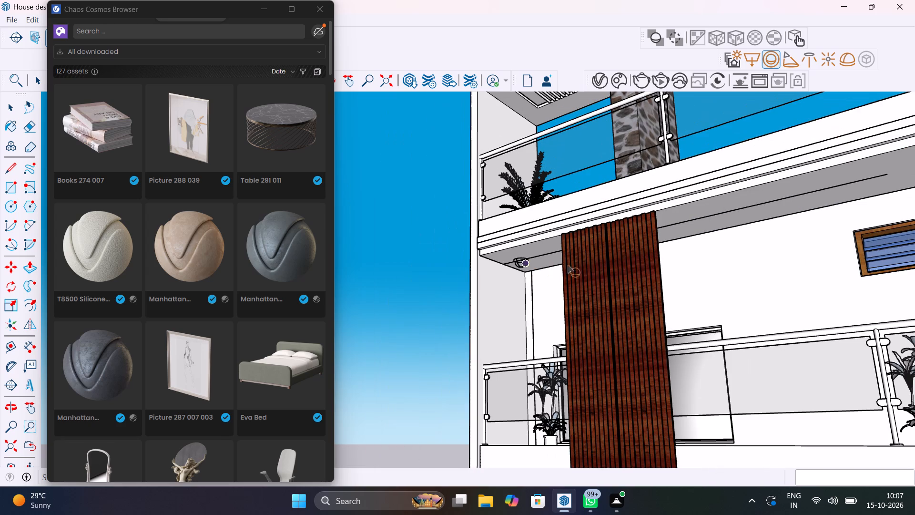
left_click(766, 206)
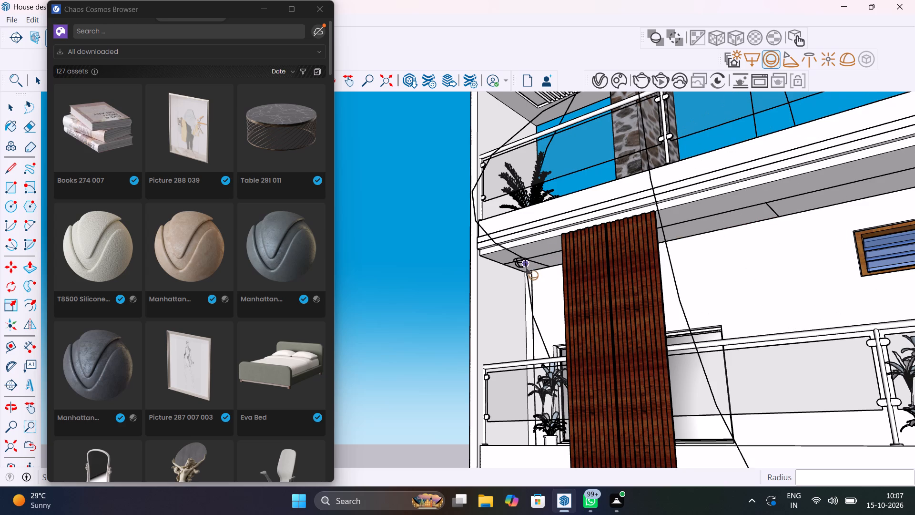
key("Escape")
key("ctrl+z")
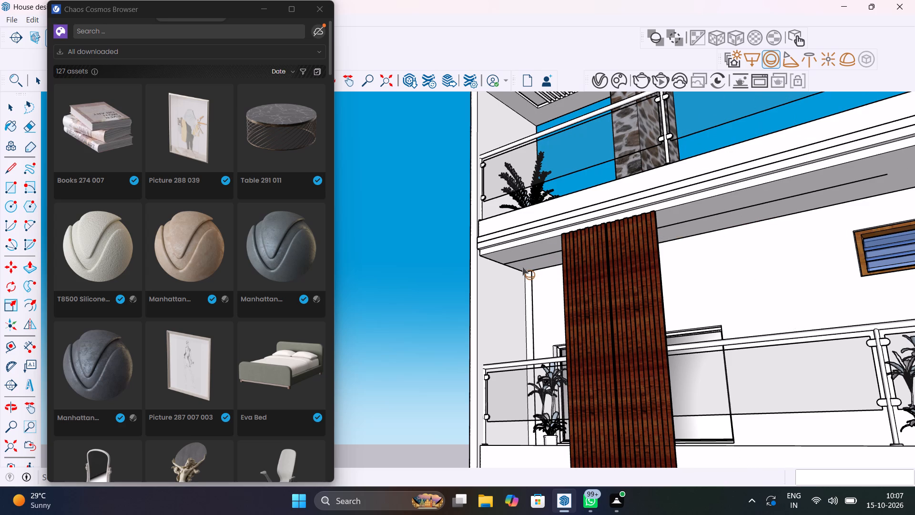
Place two sphere lights of radius 2 on the soffit line, one near the end wall and one beyond the wooden slat panel.
scroll(523, 256, "up", 16)
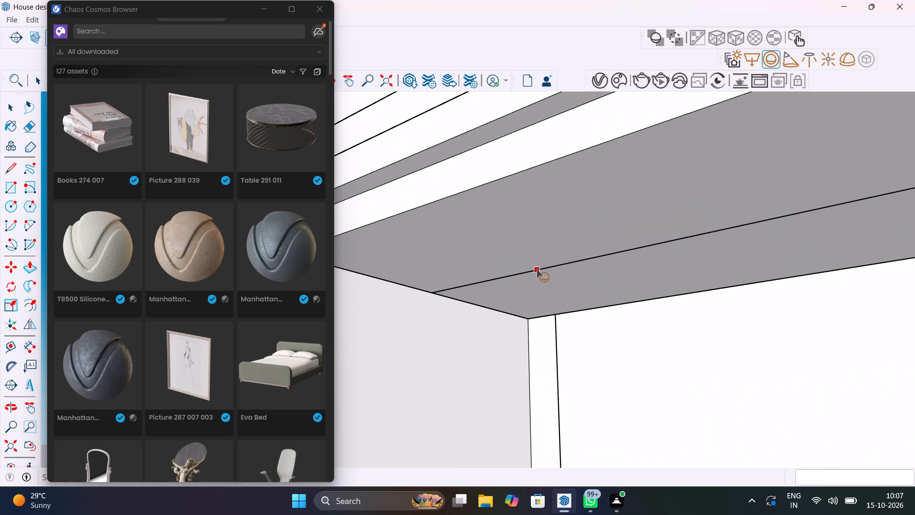
left_click(537, 270)
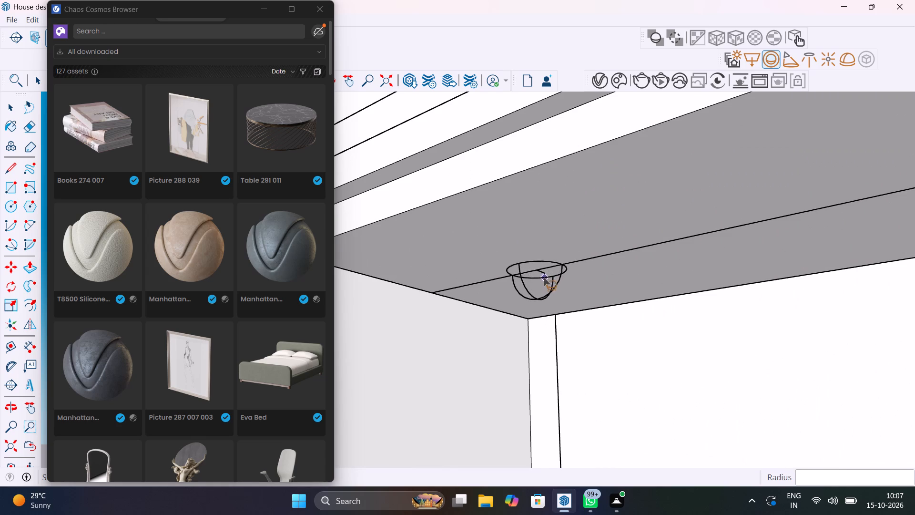
key("2")
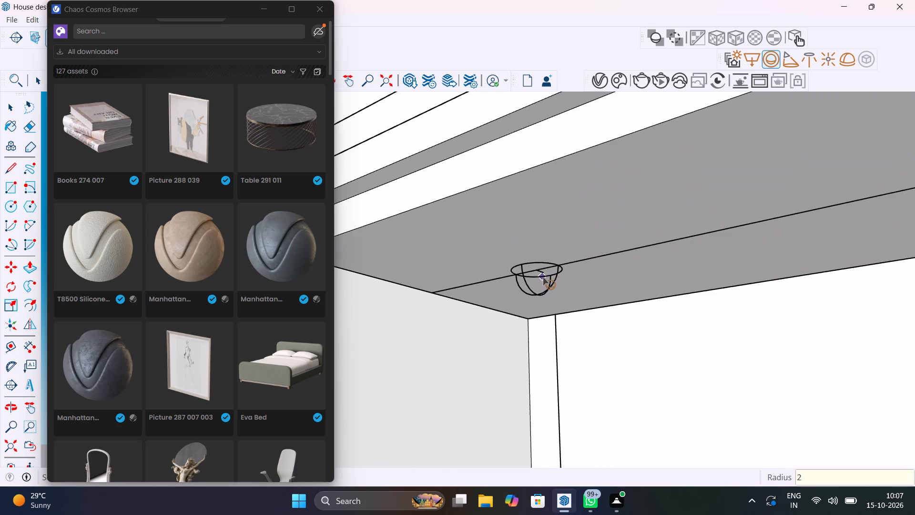
key("Return")
scroll(553, 288, "down", 10)
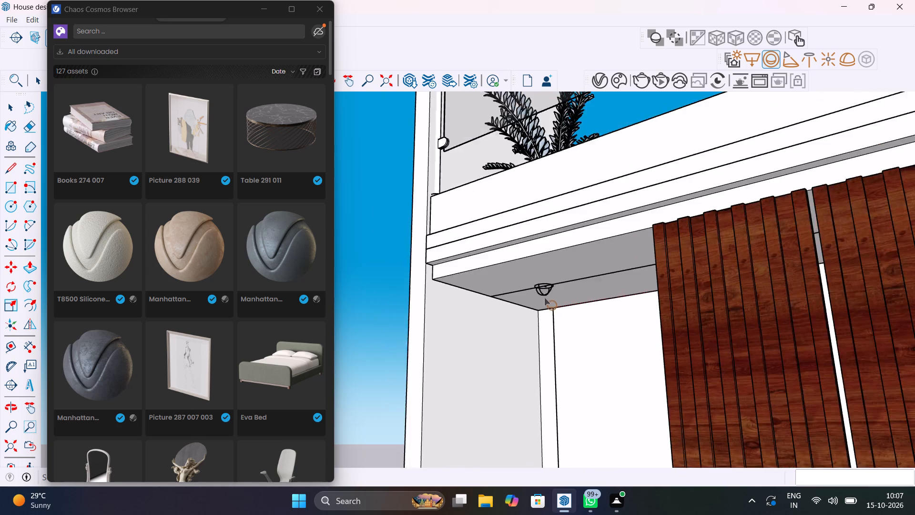
scroll(544, 298, "down", 6)
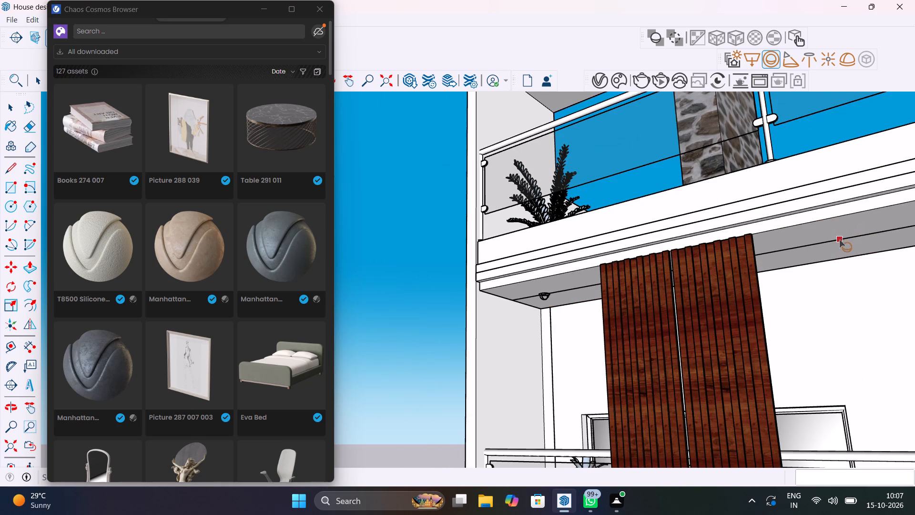
middle_click_drag(839, 239, 673, 249, "shift")
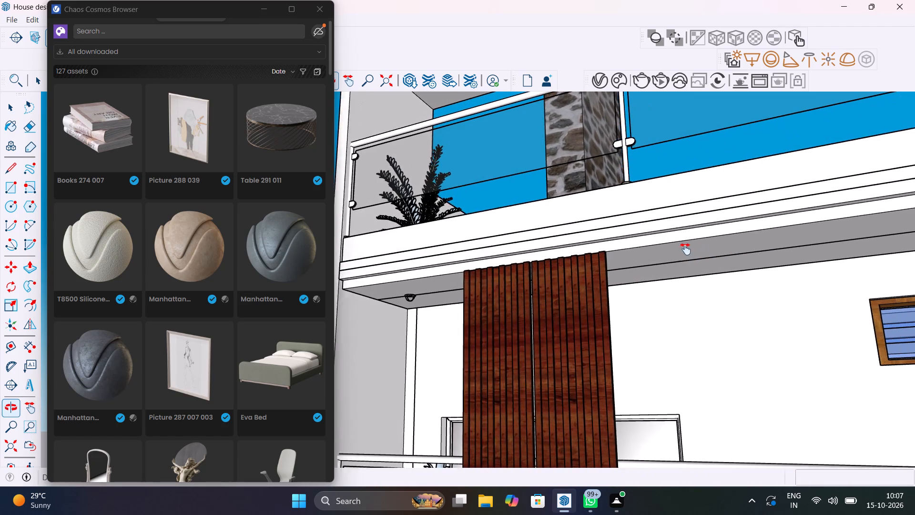
middle_click_drag(673, 249, 649, 249, "shift")
left_click(708, 252)
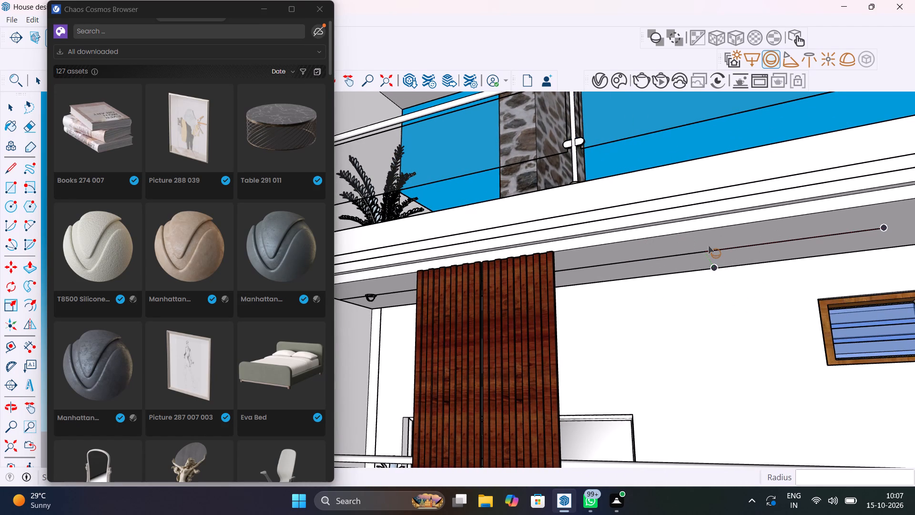
key("2")
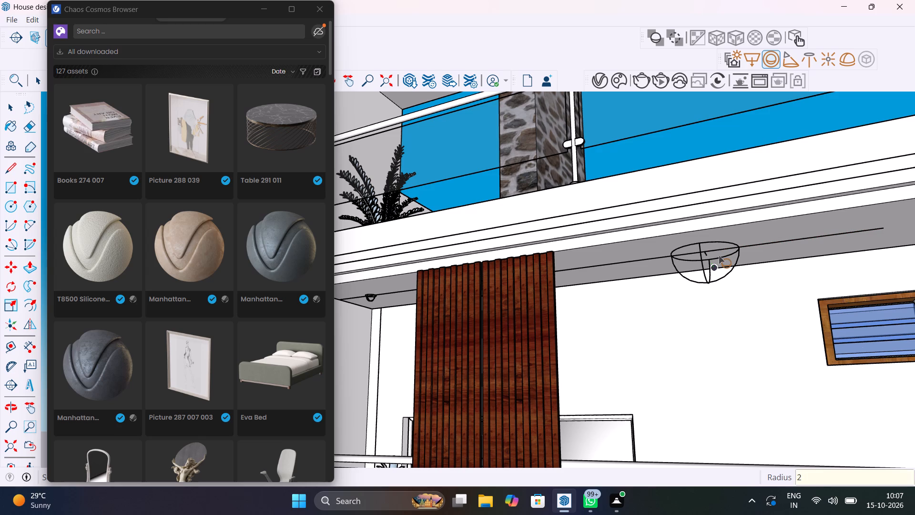
key("Return")
key("space")
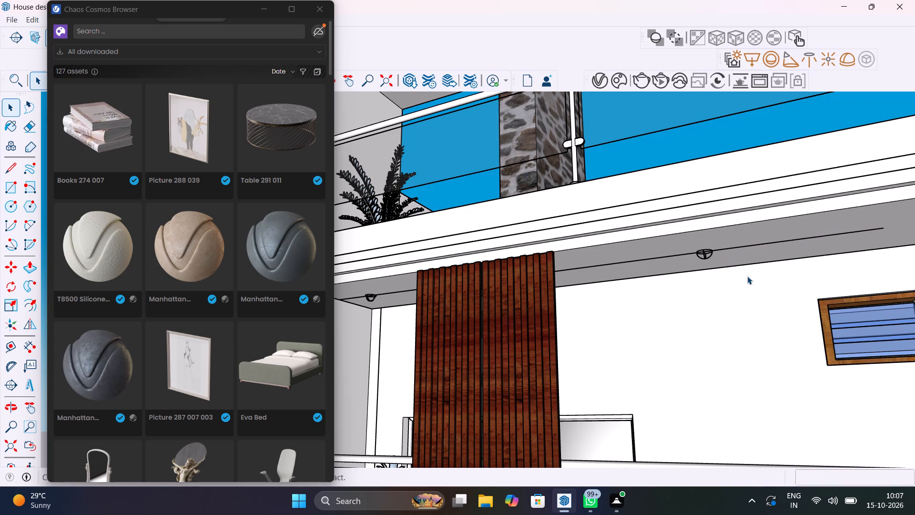
Delete the construction line running along the soffit between the lights.
left_click(764, 244)
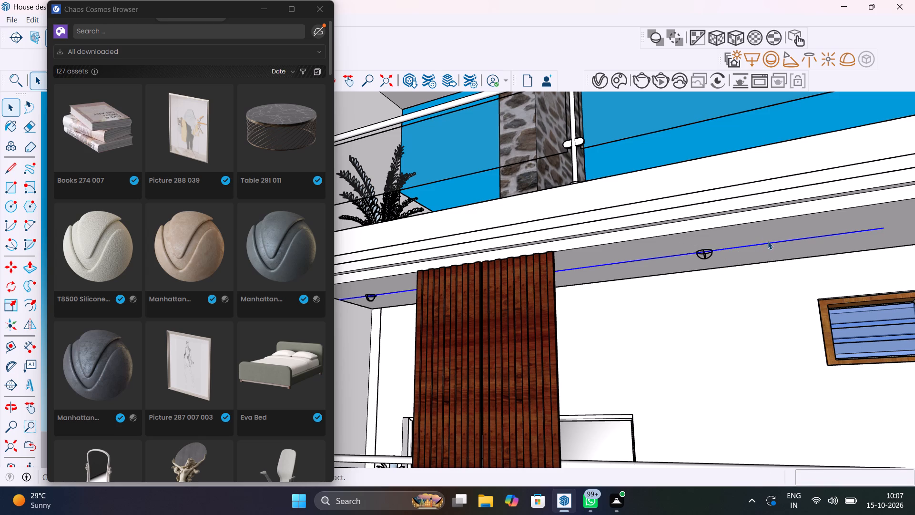
key("Delete")
Set the light colour temperature of Sphere Light#1 to 3500 K in the V-Ray Asset Editor.
scroll(750, 237, "down", 7)
scroll(749, 256, "up", 1)
scroll(749, 256, "down", 8)
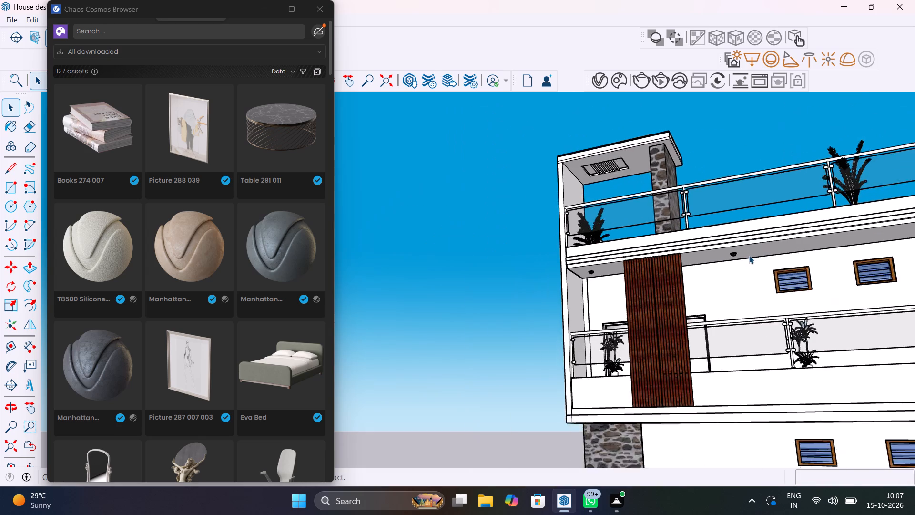
scroll(749, 256, "down", 1)
middle_click_drag(770, 271, 658, 284)
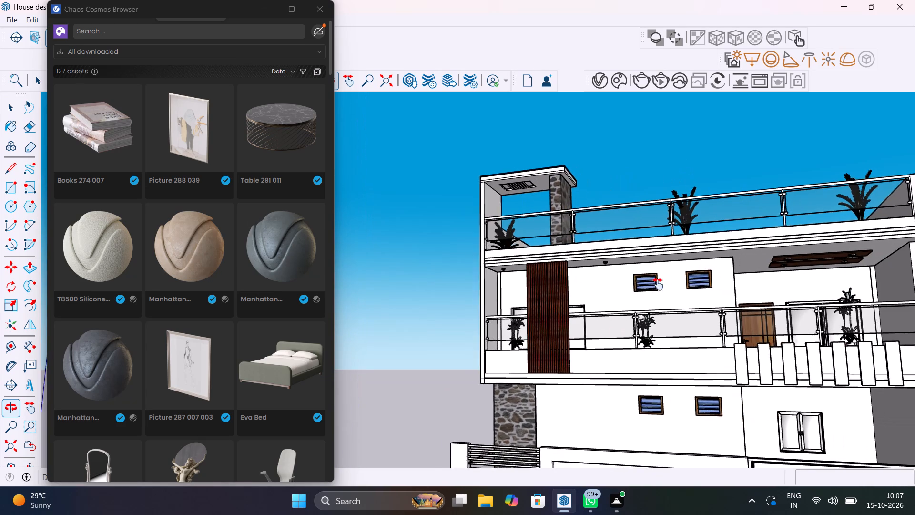
middle_click_drag(658, 284, 671, 281)
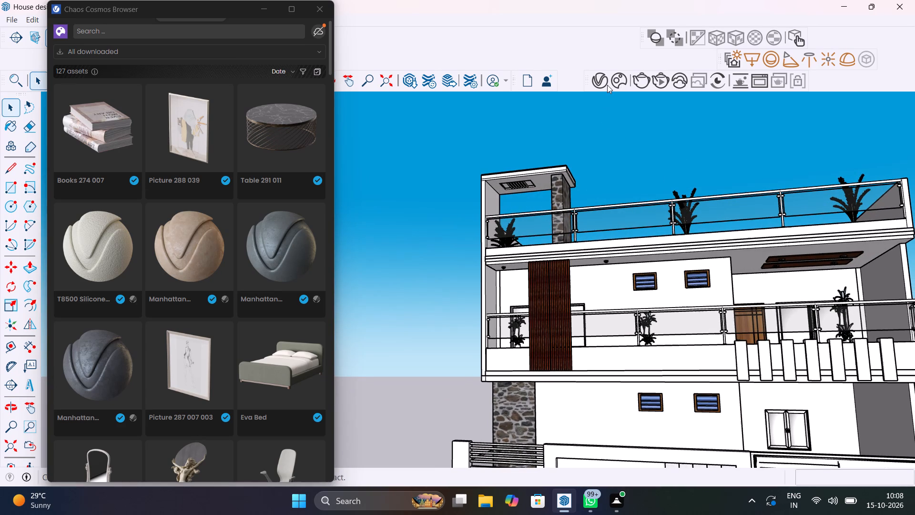
left_click(607, 84)
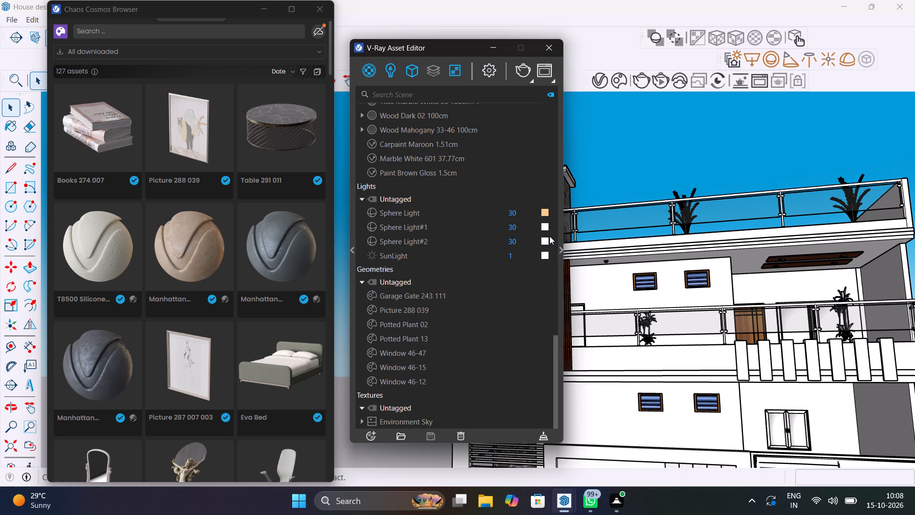
scroll(544, 229, "up", 1)
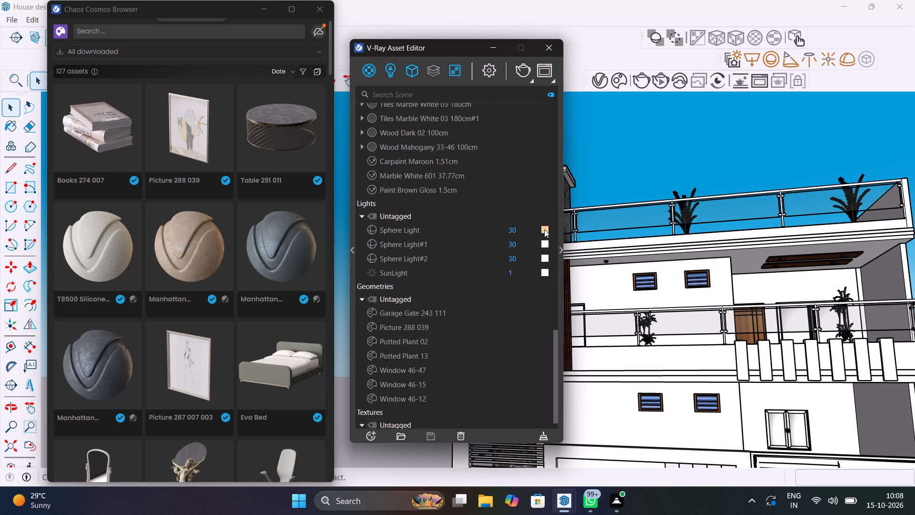
scroll(544, 229, "up", 2)
scroll(544, 229, "down", 2)
left_click(546, 287)
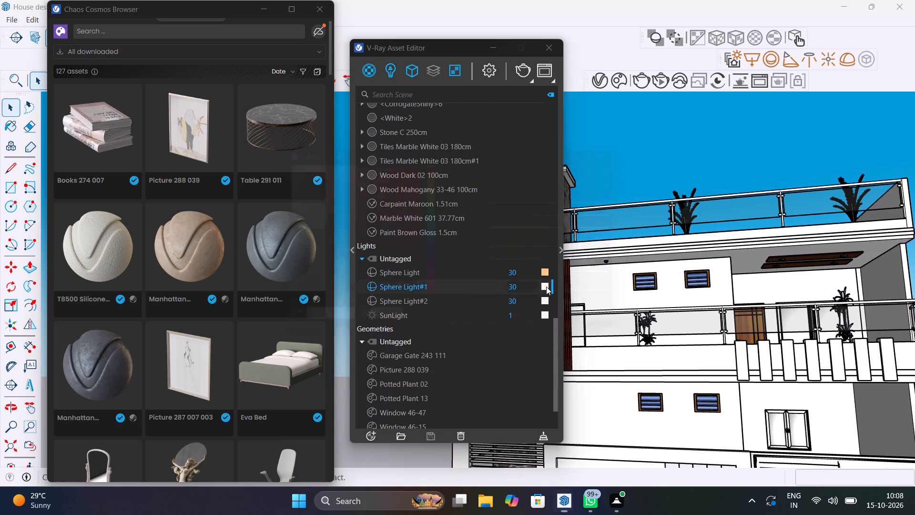
left_click_drag(482, 302, 442, 308)
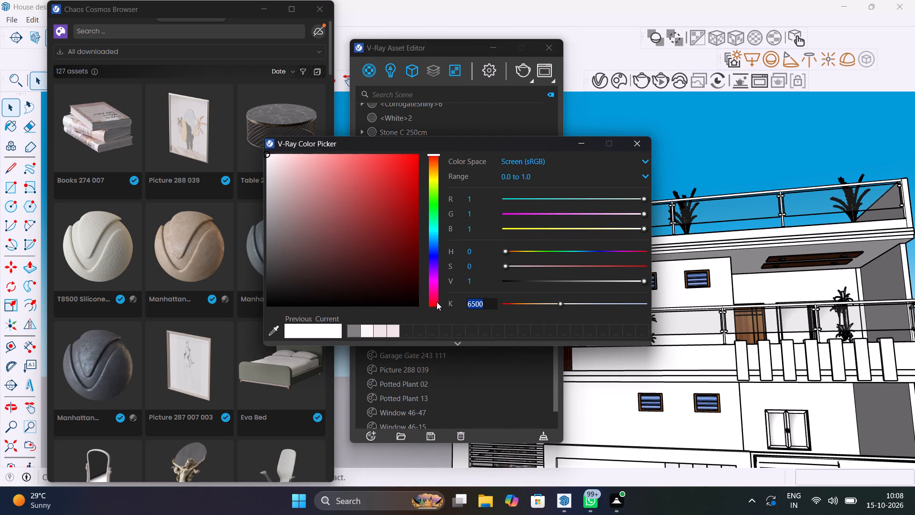
type("3500")
key("Return")
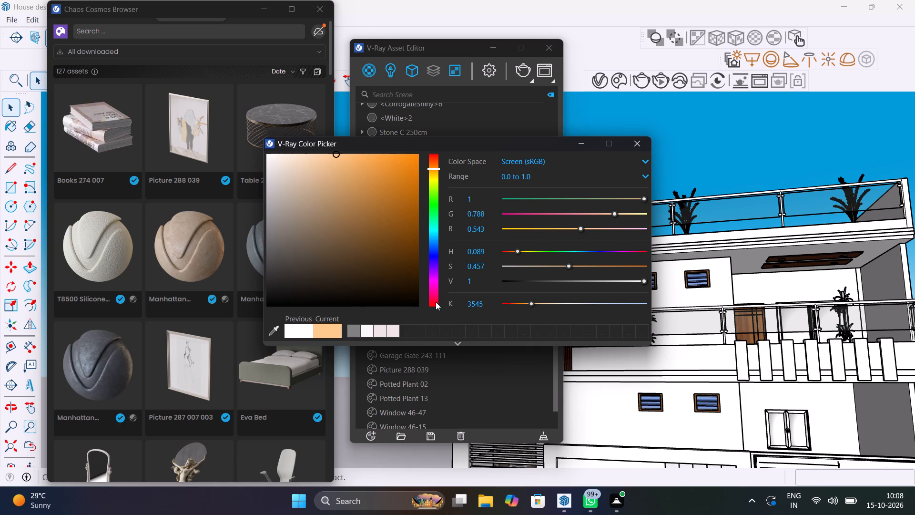
Set the light colour temperature of Sphere Light#2 to 3500 K and close the colour picker.
left_click_drag(524, 144, 335, 266)
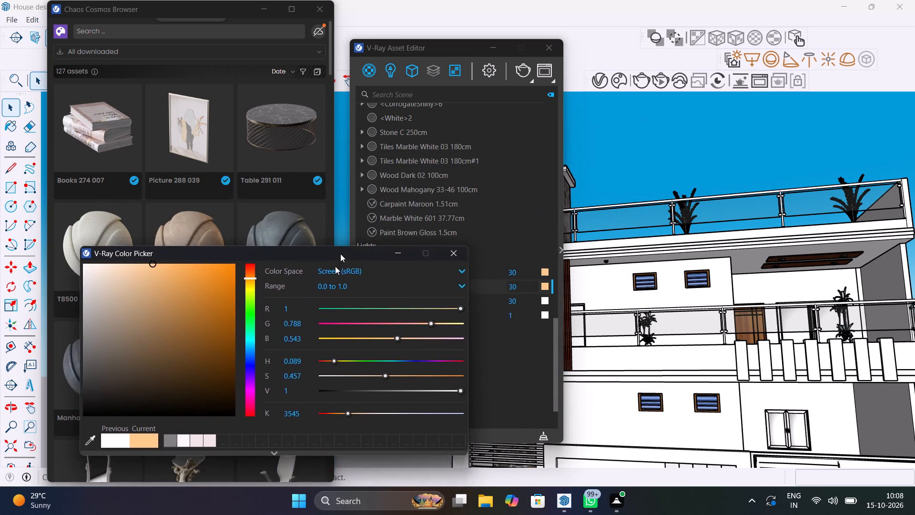
left_click_drag(335, 266, 330, 316)
left_click(545, 302)
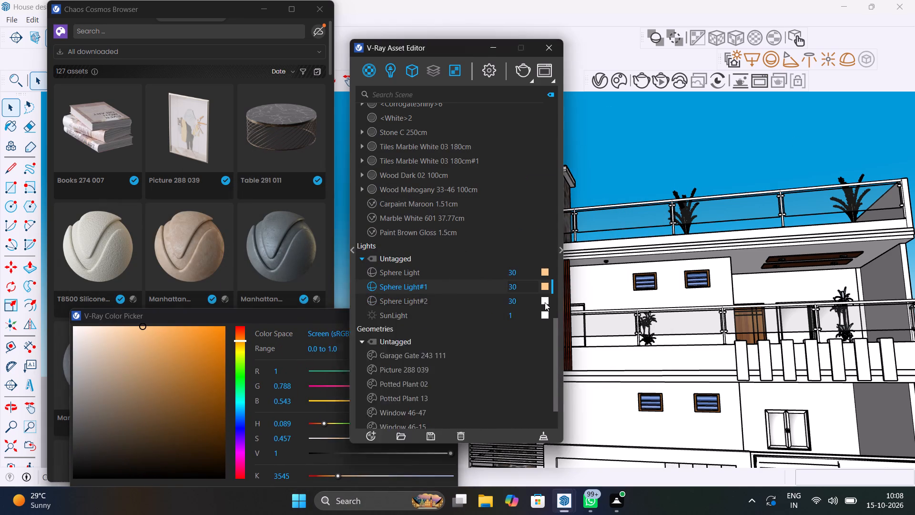
left_click_drag(302, 315, 422, 121)
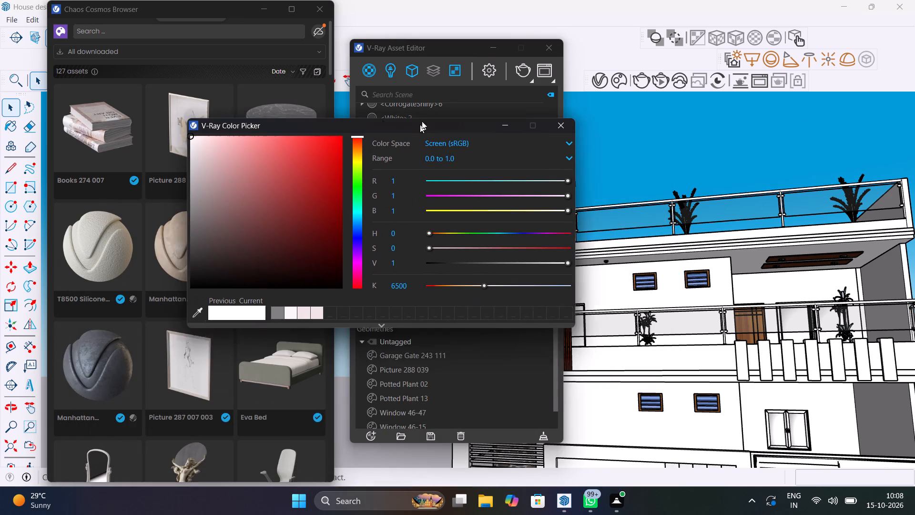
left_click_drag(422, 121, 432, 104)
left_click_drag(421, 268, 366, 269)
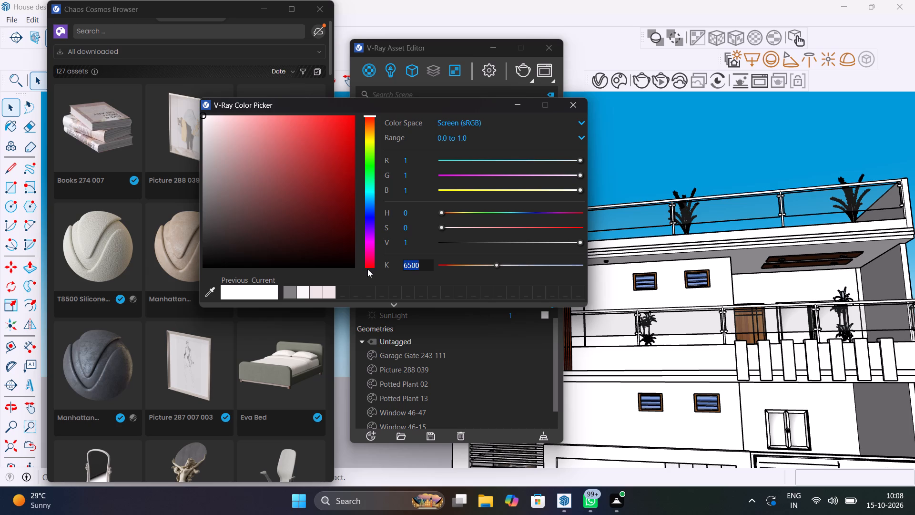
type("3500")
key("Return")
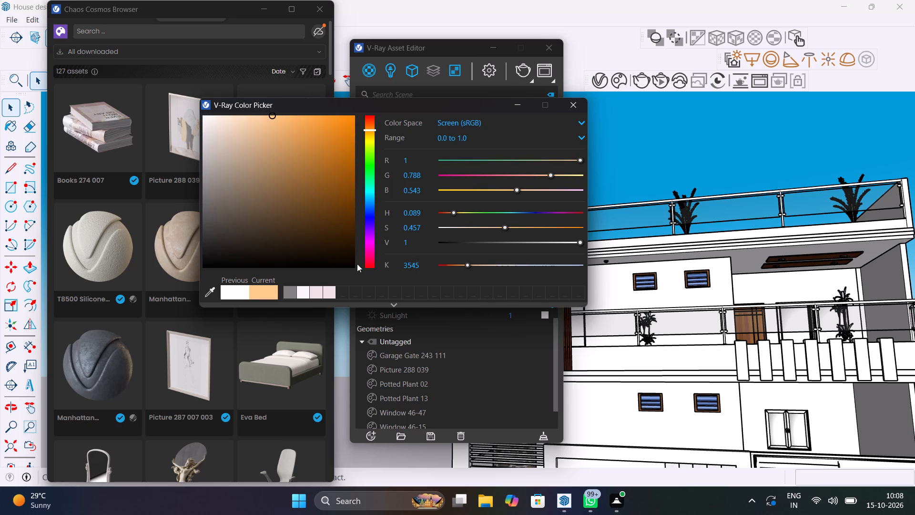
left_click(577, 103)
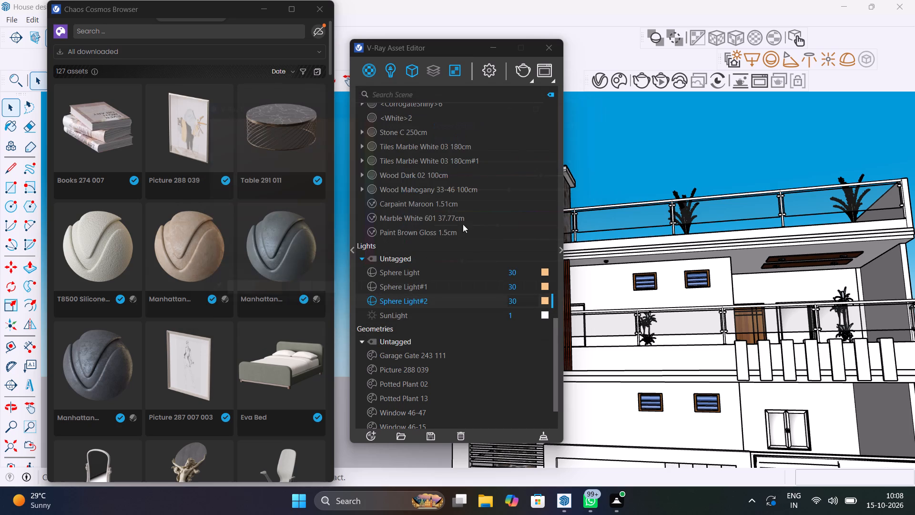
Review the scene's asset list and the front elevation, and close the V-Ray Asset Editor.
scroll(515, 289, "down", 1)
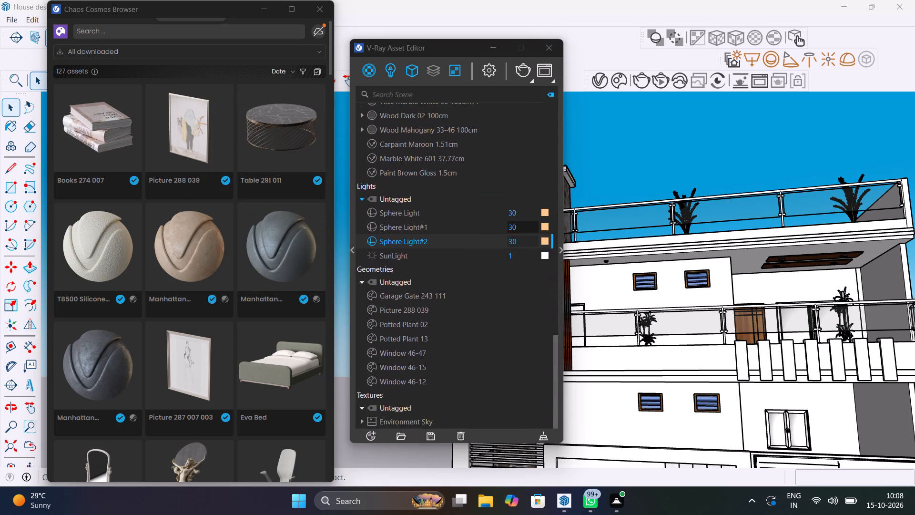
scroll(515, 289, "down", 2)
scroll(515, 289, "up", 10)
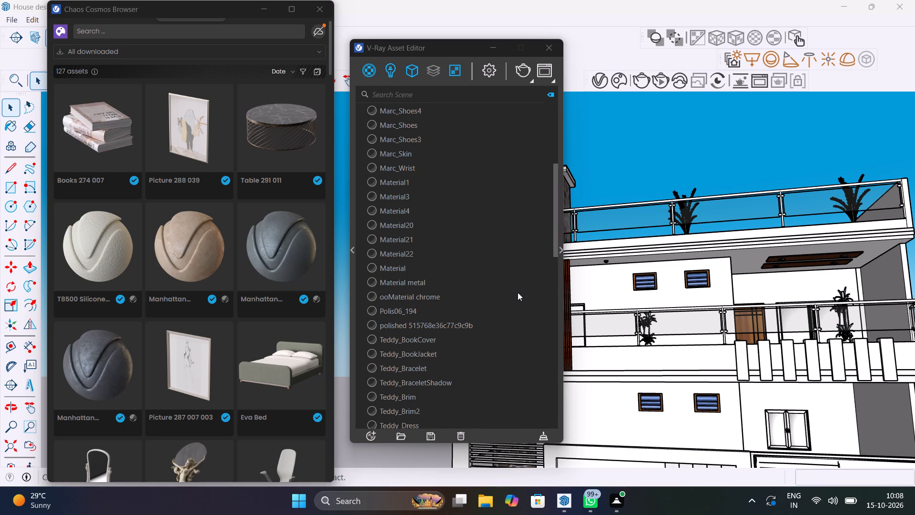
scroll(639, 261, "down", 3)
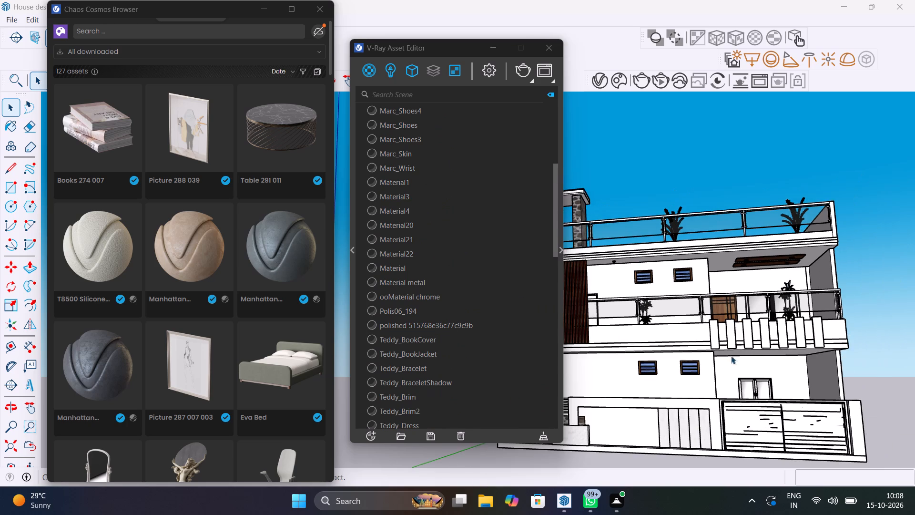
scroll(752, 393, "down", 1)
middle_click_drag(752, 394, 660, 406)
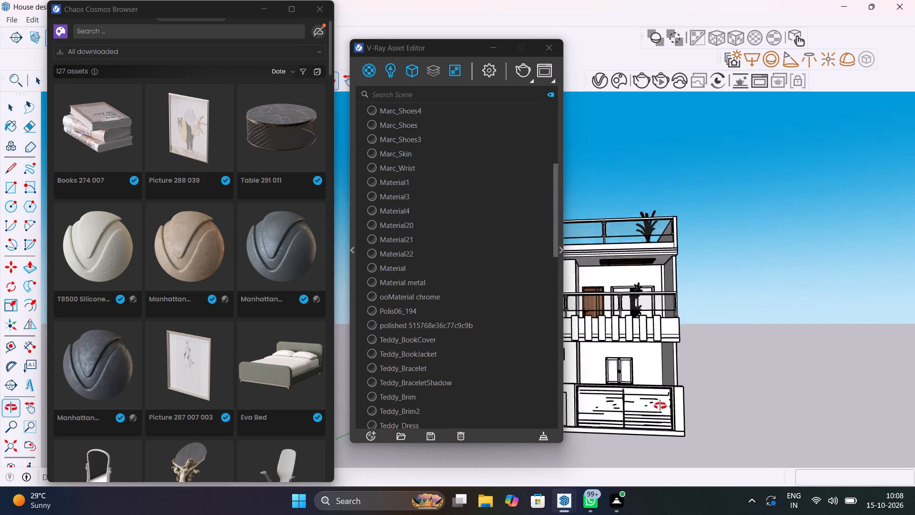
middle_click_drag(660, 406, 735, 408)
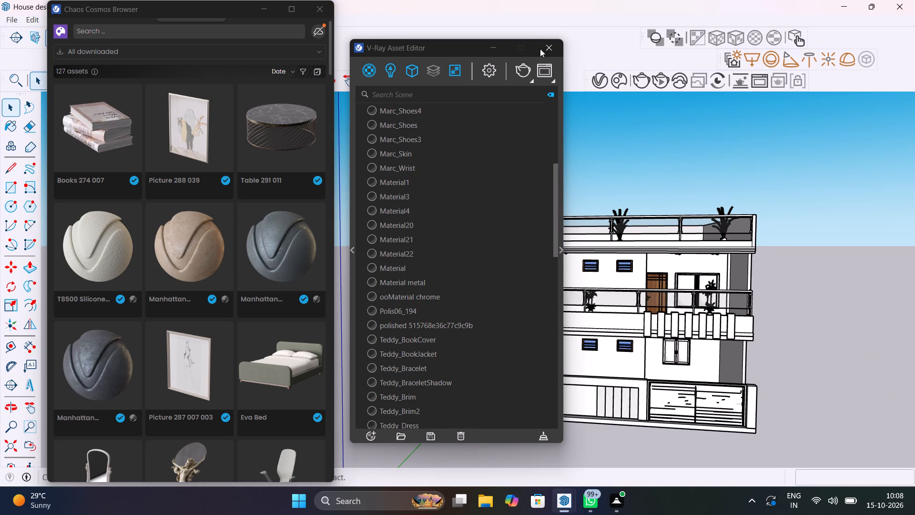
left_click(542, 49)
Examine the ground-floor porch, the staircase entrance and the whole front elevation down to the boundary wall.
scroll(681, 361, "up", 10)
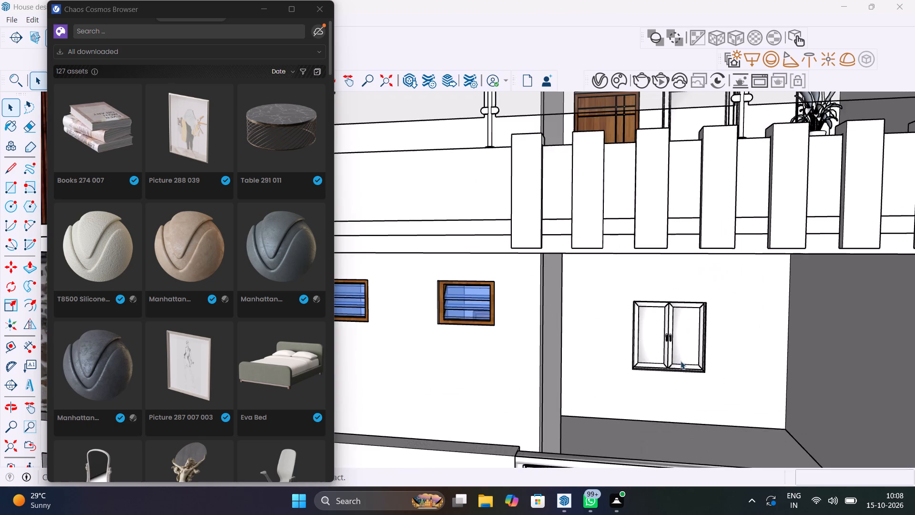
scroll(681, 361, "up", 1)
middle_click(659, 355)
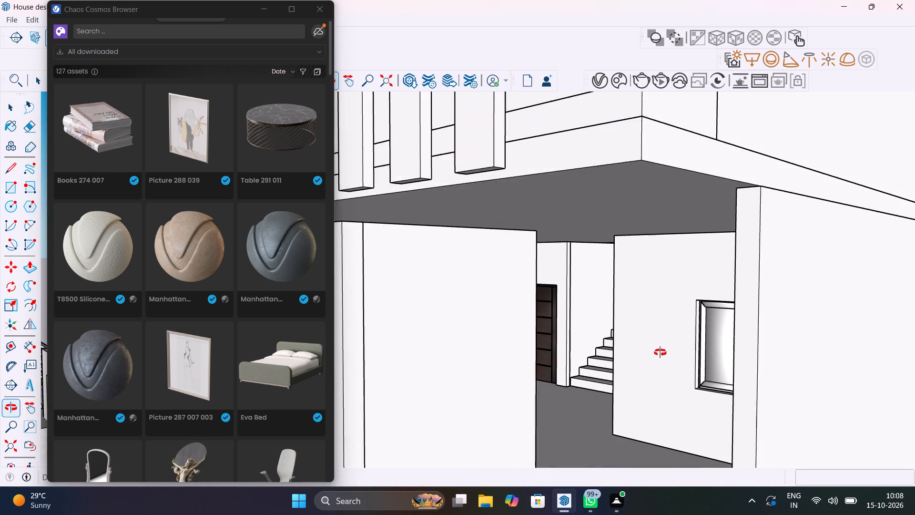
scroll(588, 367, "up", 5)
middle_click_drag(590, 371, 587, 370)
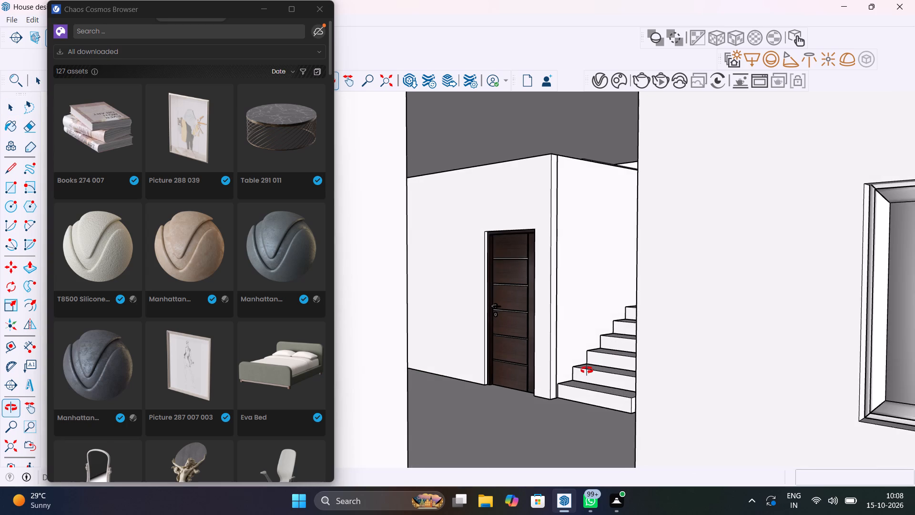
middle_click_drag(587, 370, 717, 380)
scroll(714, 379, "down", 4)
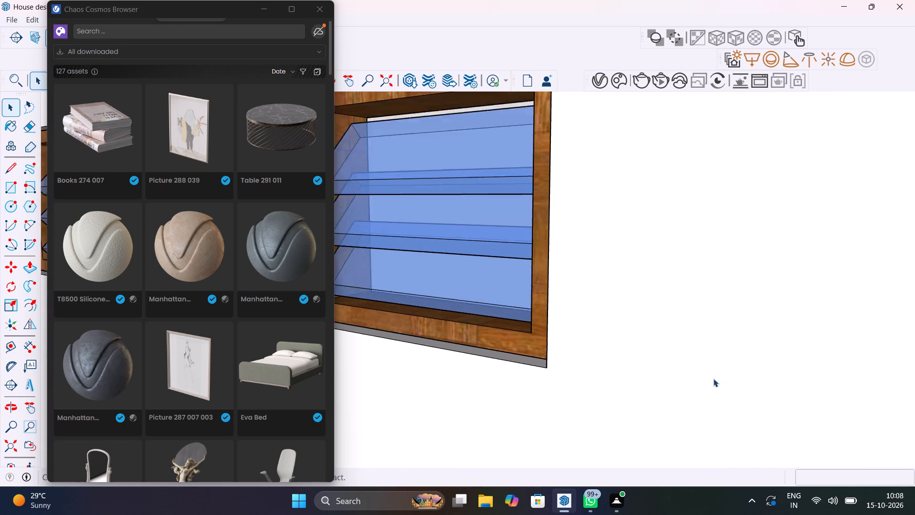
scroll(713, 379, "down", 20)
scroll(713, 379, "down", 13)
middle_click_drag(738, 388, 775, 382)
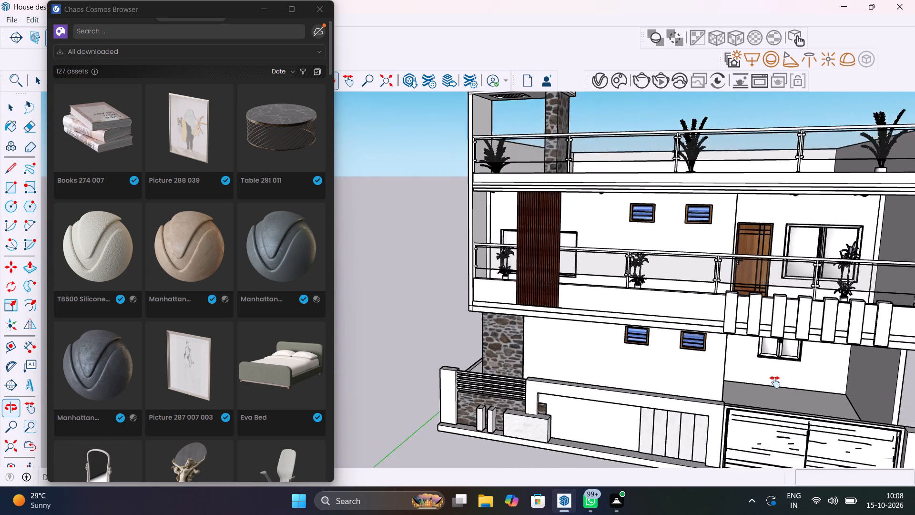
middle_click_drag(775, 382, 757, 398)
scroll(744, 400, "down", 3)
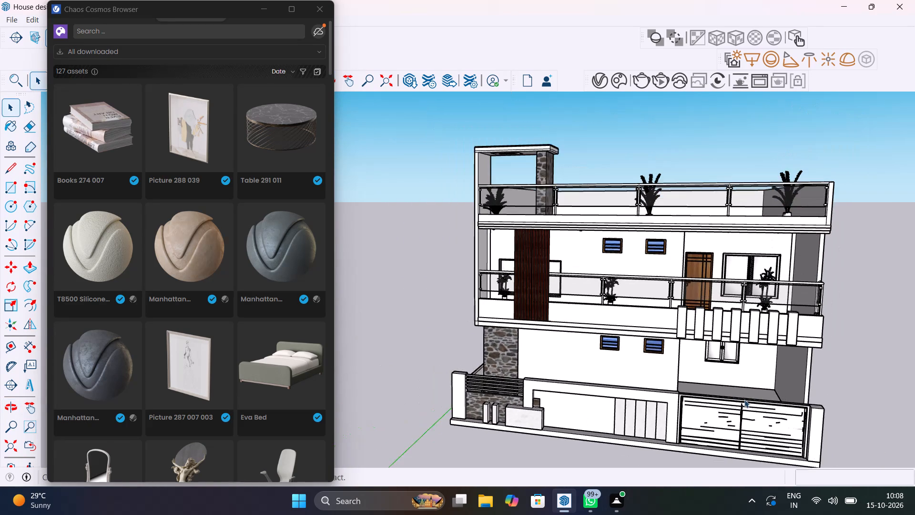
middle_click_drag(741, 398, 696, 381, "shift")
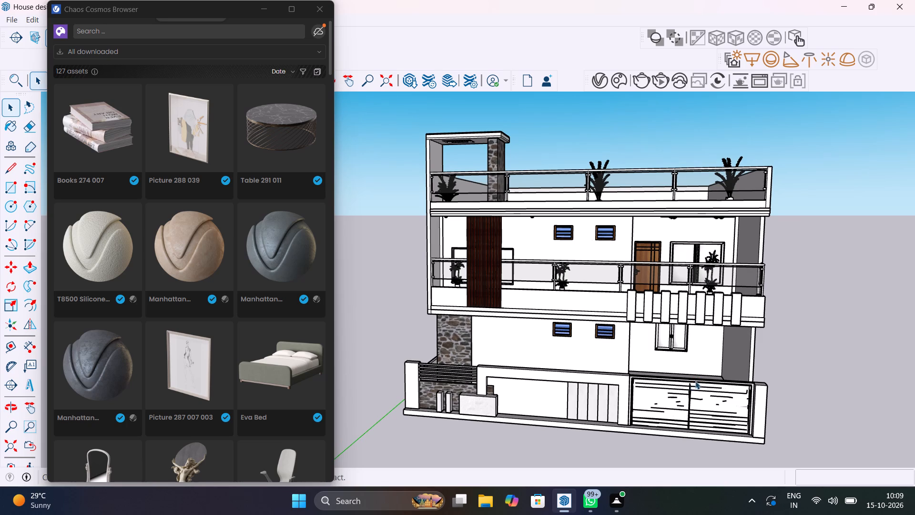
scroll(760, 400, "up", 5)
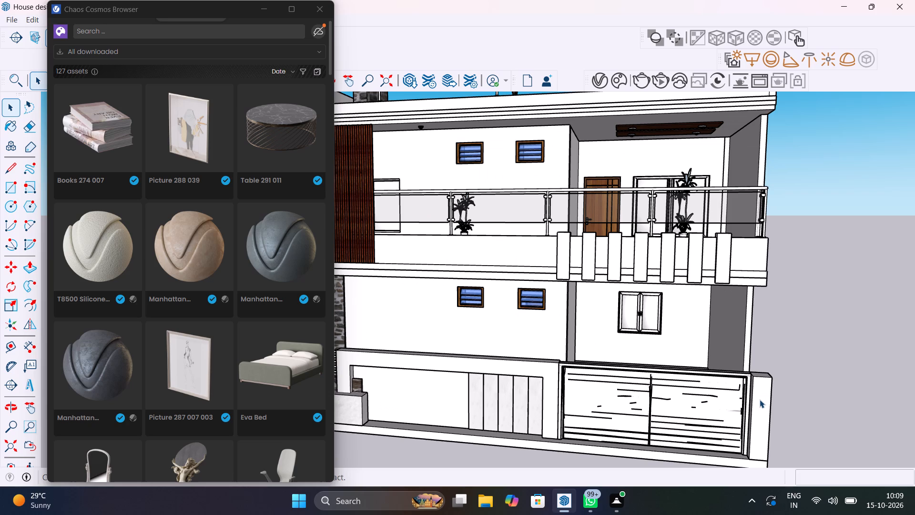
scroll(760, 400, "down", 5)
middle_click_drag(546, 429, 592, 445)
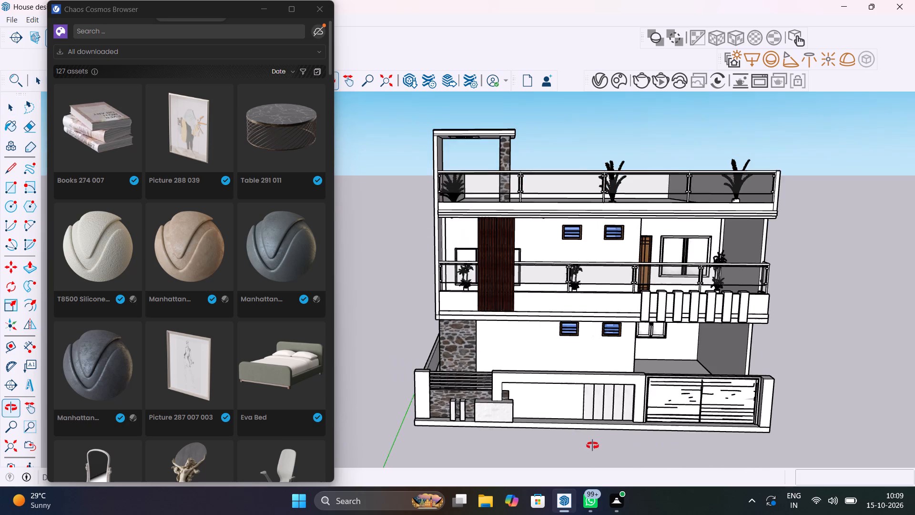
middle_click_drag(592, 445, 580, 423)
scroll(552, 395, "up", 6)
middle_click_drag(564, 393, 649, 366, "shift")
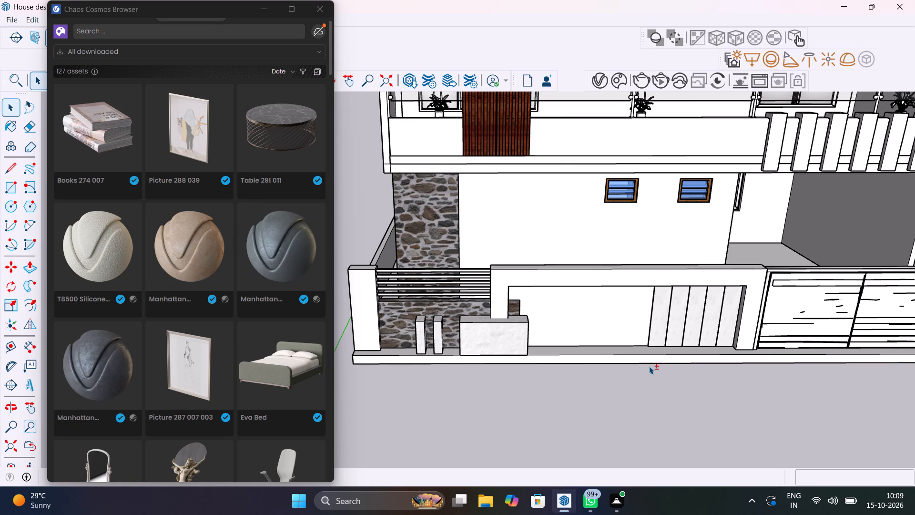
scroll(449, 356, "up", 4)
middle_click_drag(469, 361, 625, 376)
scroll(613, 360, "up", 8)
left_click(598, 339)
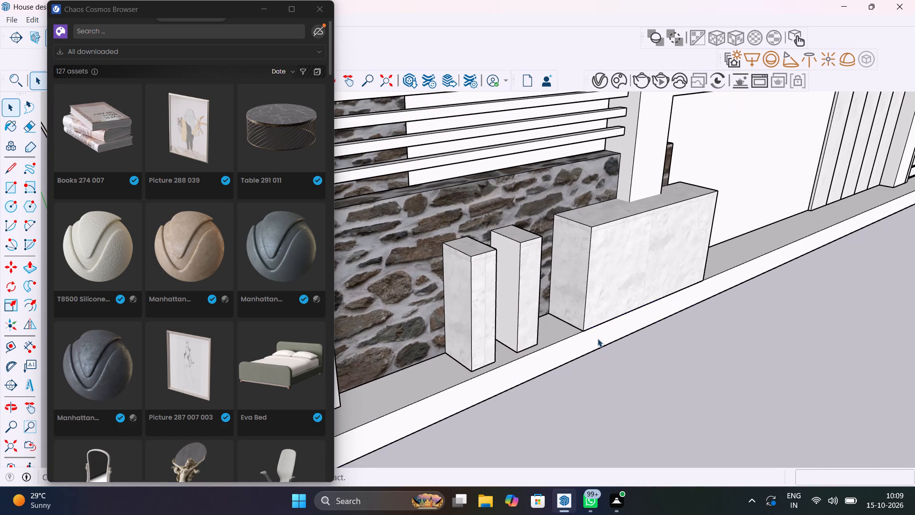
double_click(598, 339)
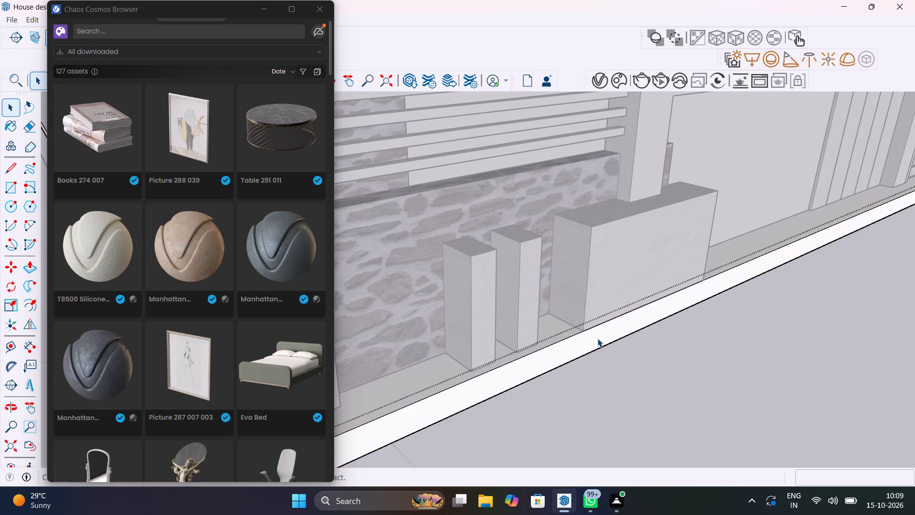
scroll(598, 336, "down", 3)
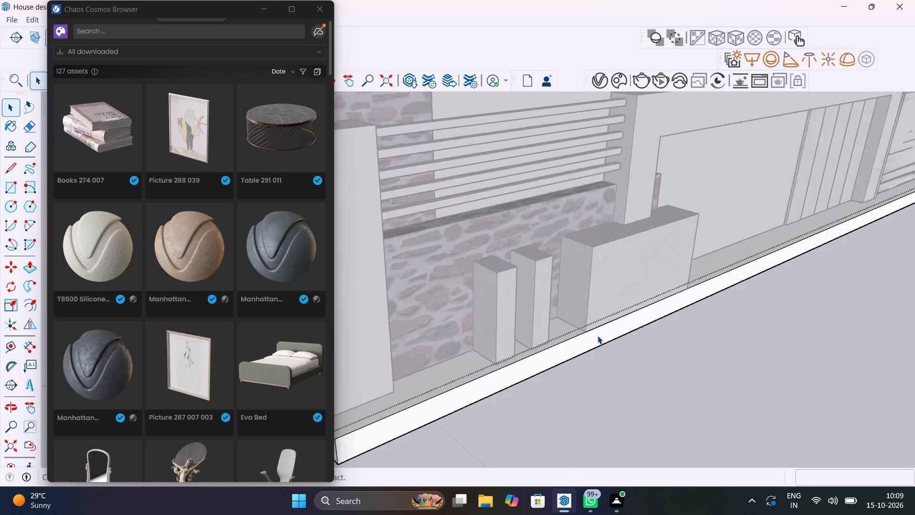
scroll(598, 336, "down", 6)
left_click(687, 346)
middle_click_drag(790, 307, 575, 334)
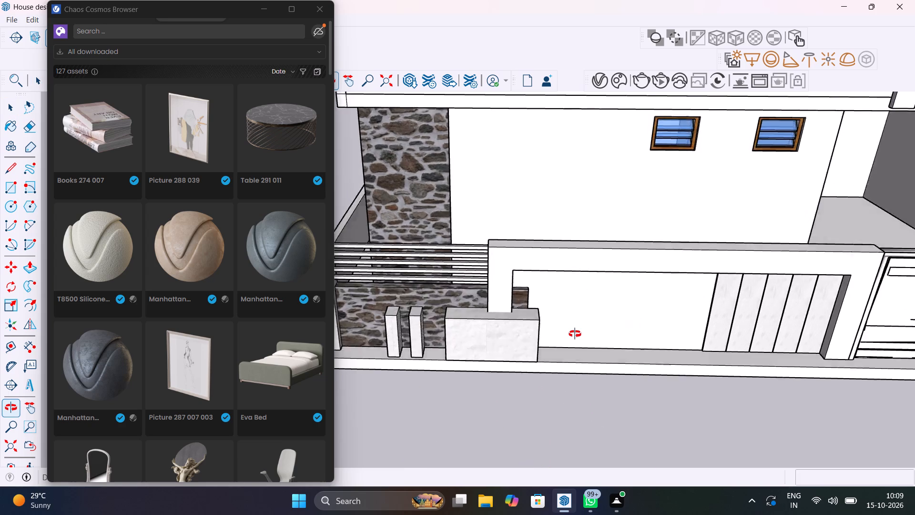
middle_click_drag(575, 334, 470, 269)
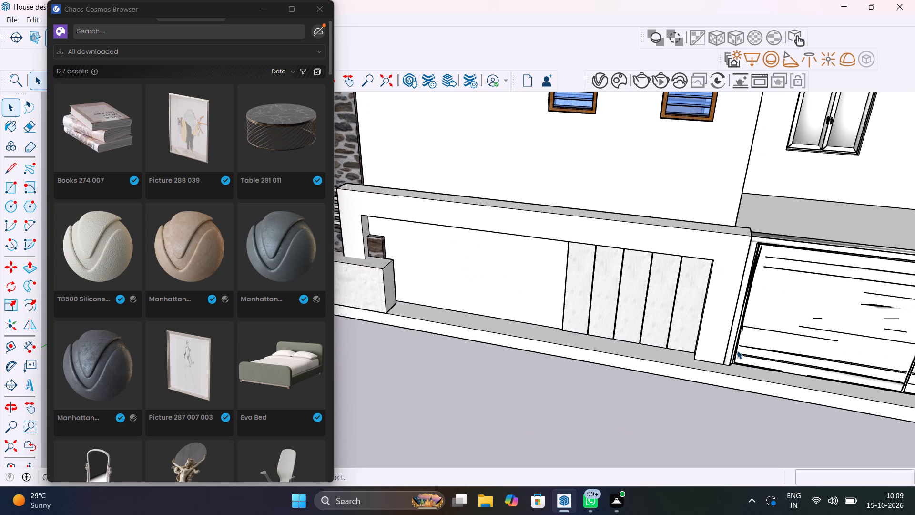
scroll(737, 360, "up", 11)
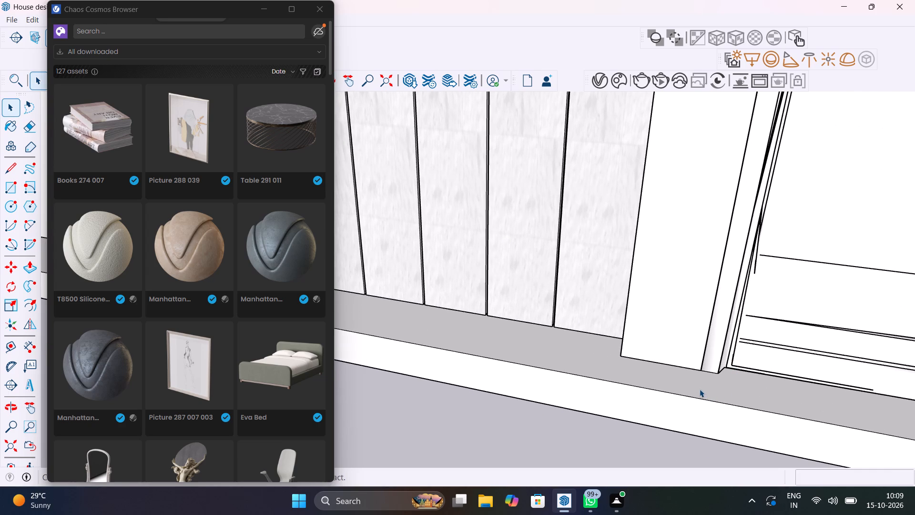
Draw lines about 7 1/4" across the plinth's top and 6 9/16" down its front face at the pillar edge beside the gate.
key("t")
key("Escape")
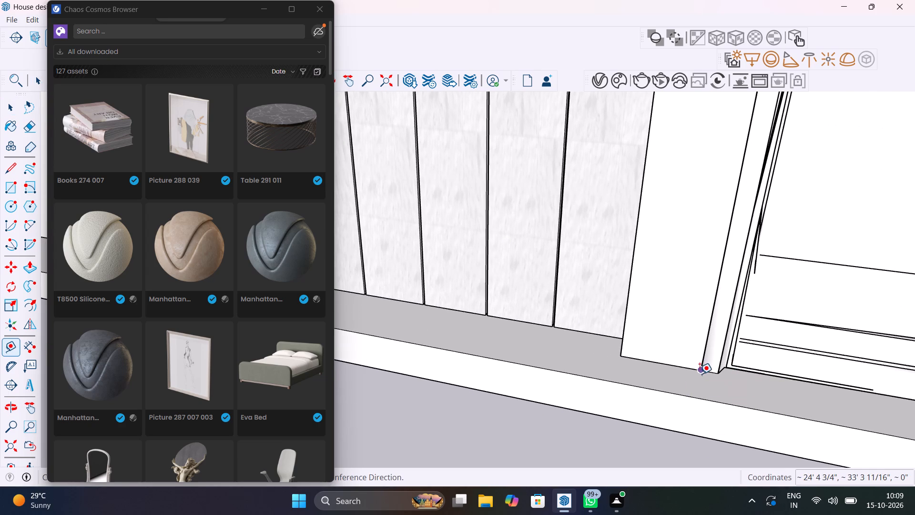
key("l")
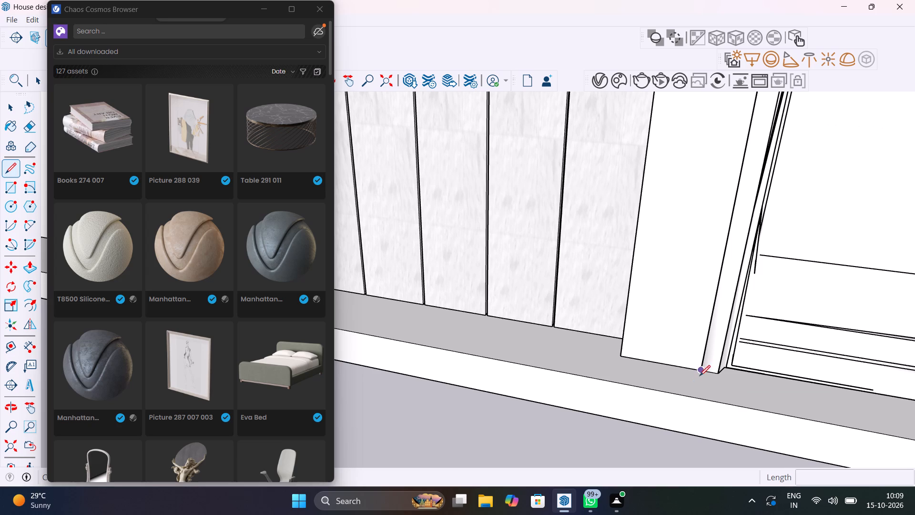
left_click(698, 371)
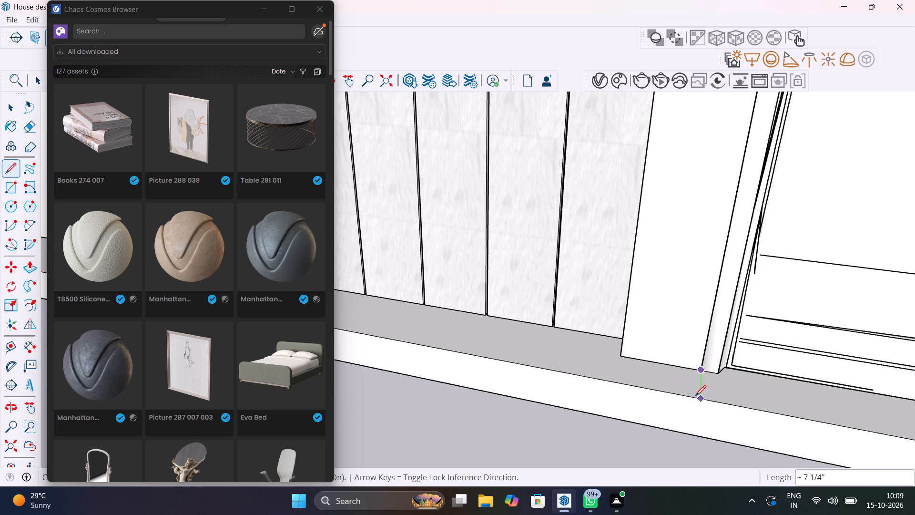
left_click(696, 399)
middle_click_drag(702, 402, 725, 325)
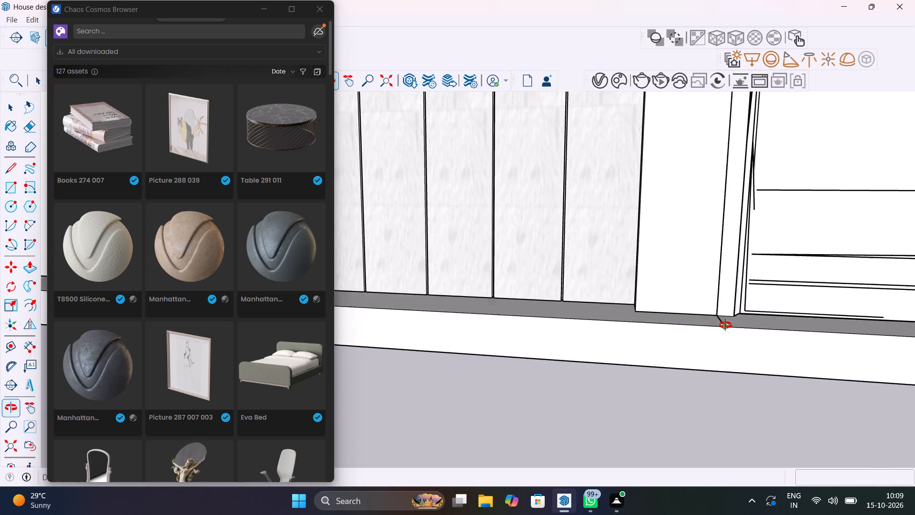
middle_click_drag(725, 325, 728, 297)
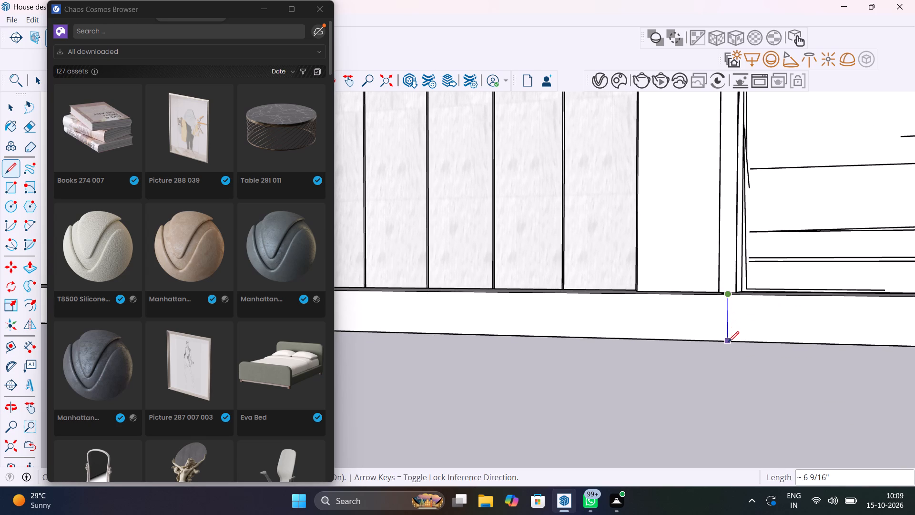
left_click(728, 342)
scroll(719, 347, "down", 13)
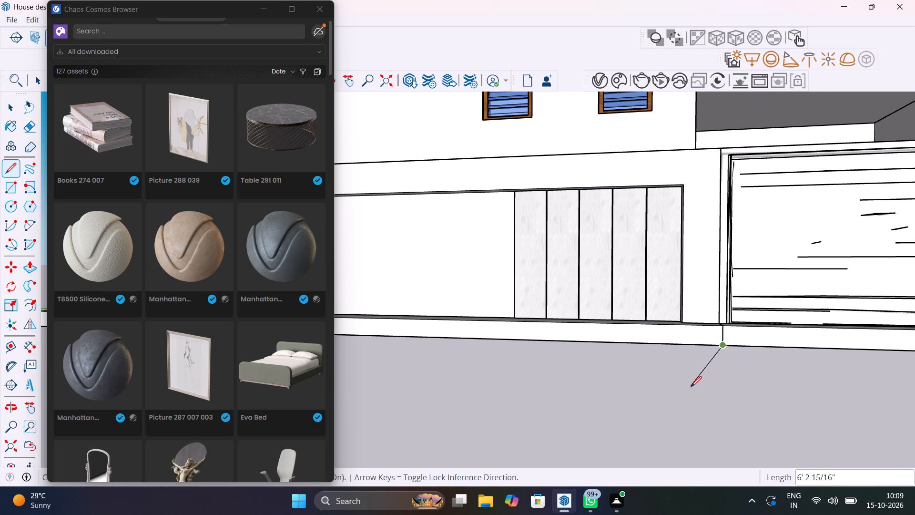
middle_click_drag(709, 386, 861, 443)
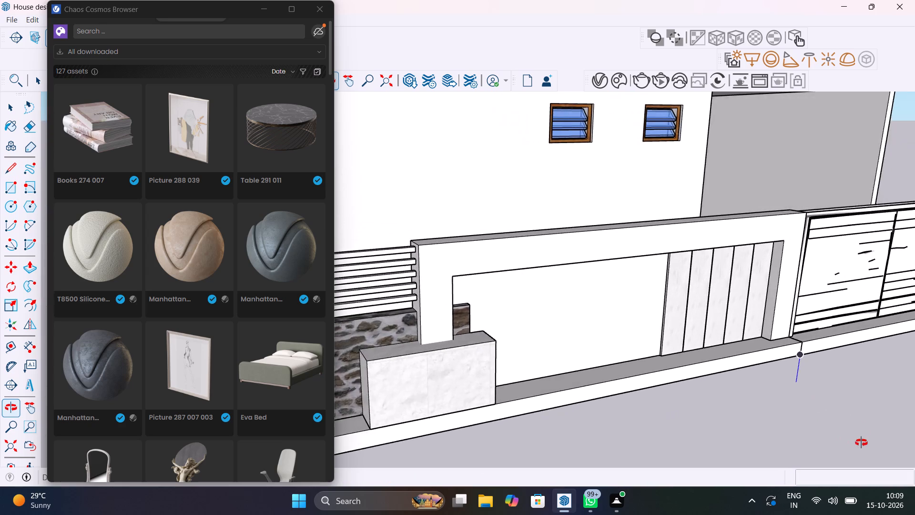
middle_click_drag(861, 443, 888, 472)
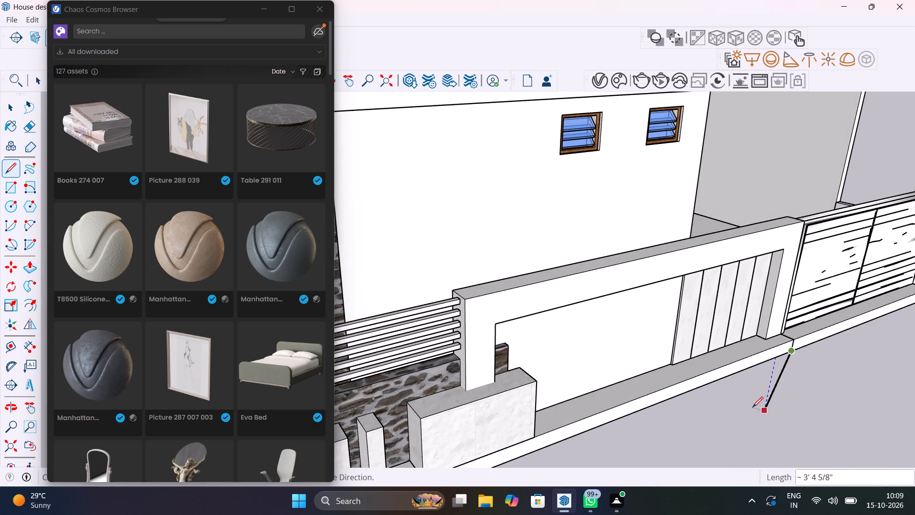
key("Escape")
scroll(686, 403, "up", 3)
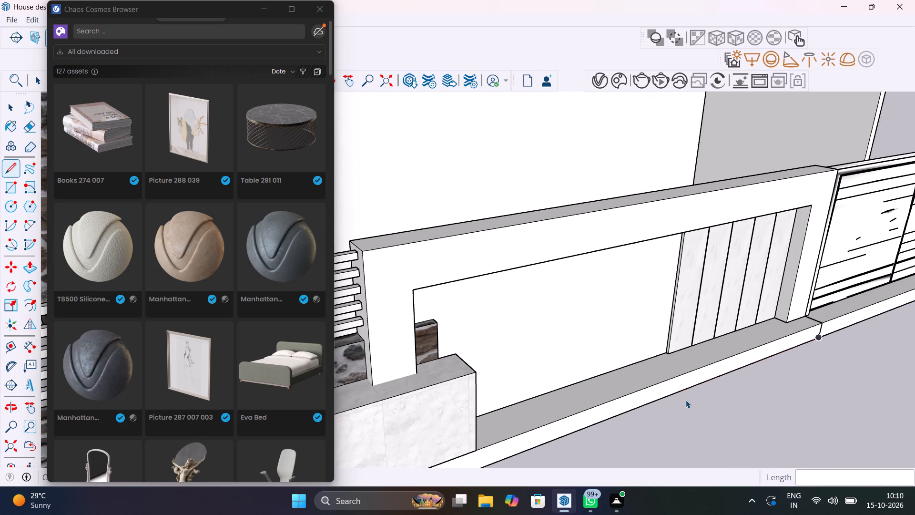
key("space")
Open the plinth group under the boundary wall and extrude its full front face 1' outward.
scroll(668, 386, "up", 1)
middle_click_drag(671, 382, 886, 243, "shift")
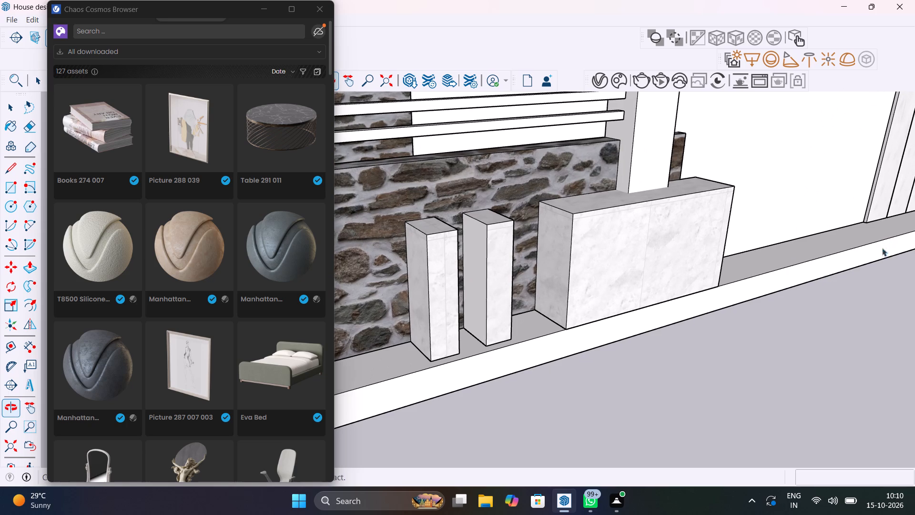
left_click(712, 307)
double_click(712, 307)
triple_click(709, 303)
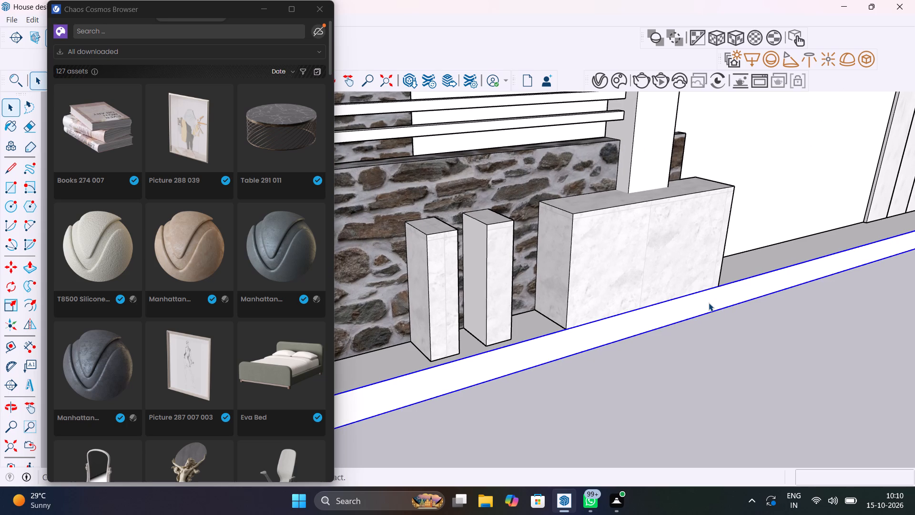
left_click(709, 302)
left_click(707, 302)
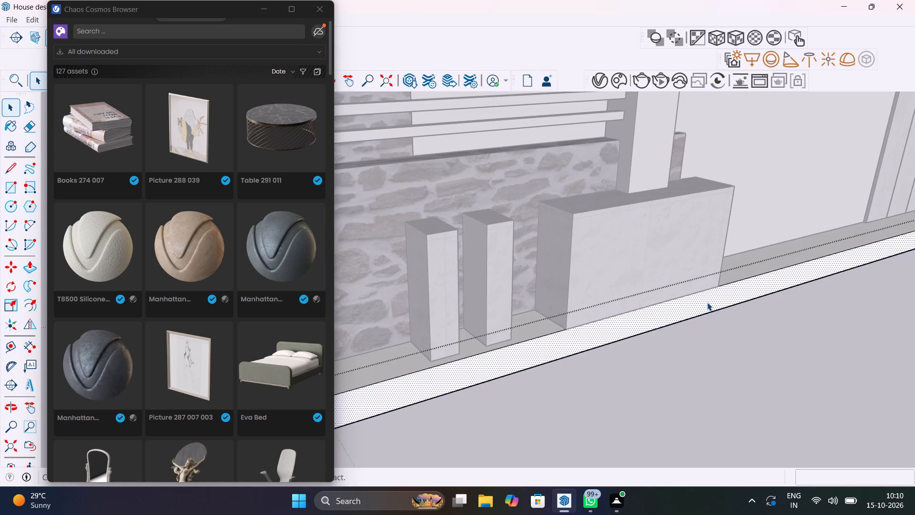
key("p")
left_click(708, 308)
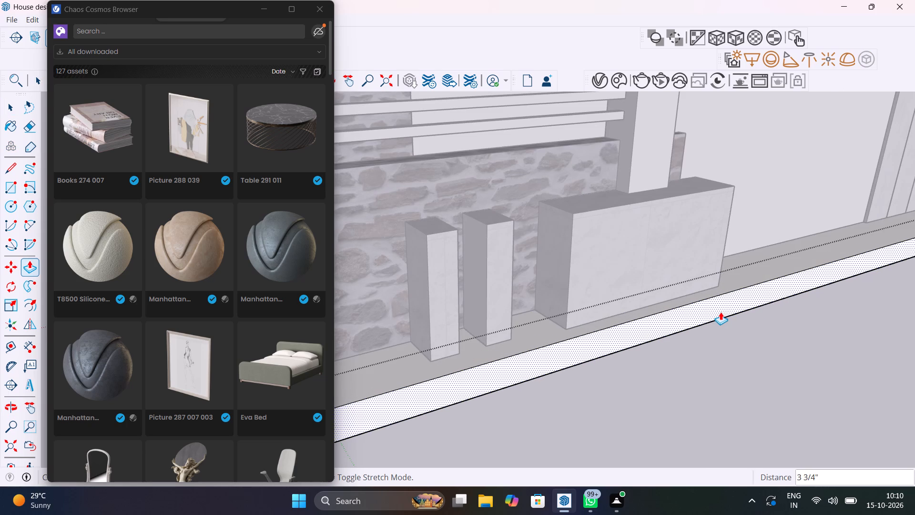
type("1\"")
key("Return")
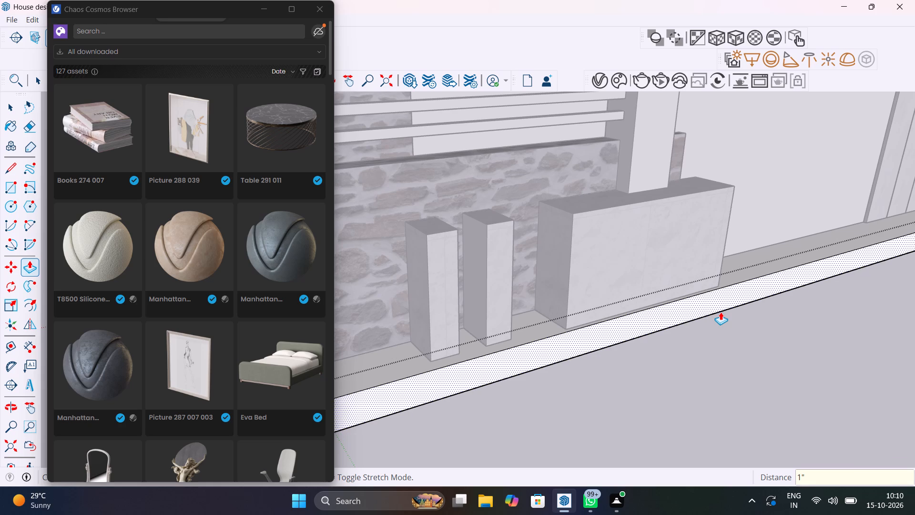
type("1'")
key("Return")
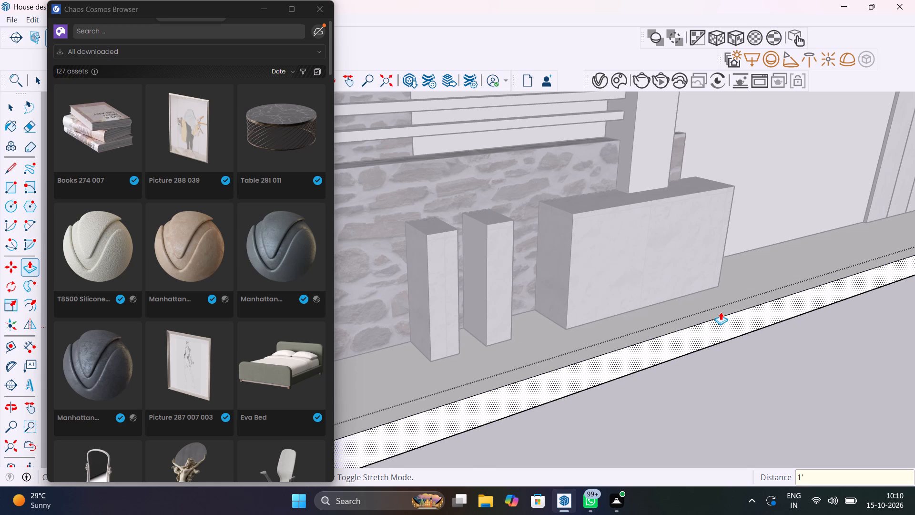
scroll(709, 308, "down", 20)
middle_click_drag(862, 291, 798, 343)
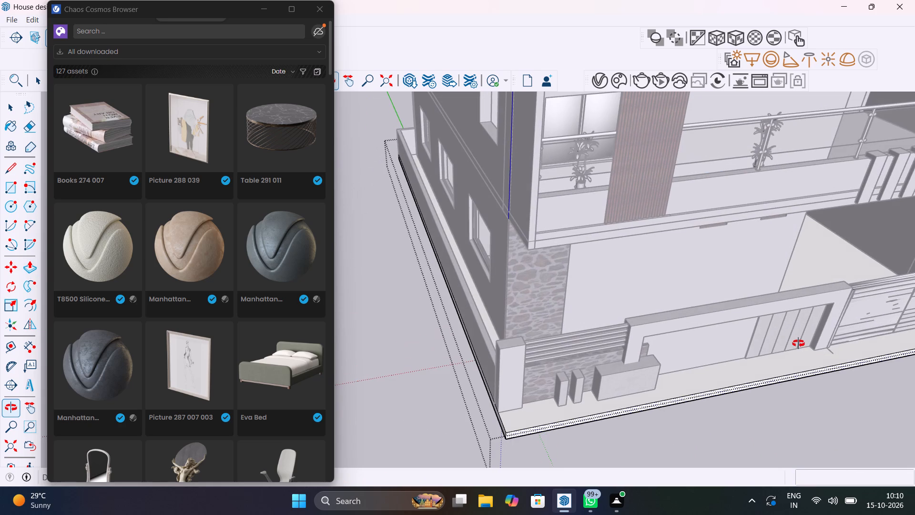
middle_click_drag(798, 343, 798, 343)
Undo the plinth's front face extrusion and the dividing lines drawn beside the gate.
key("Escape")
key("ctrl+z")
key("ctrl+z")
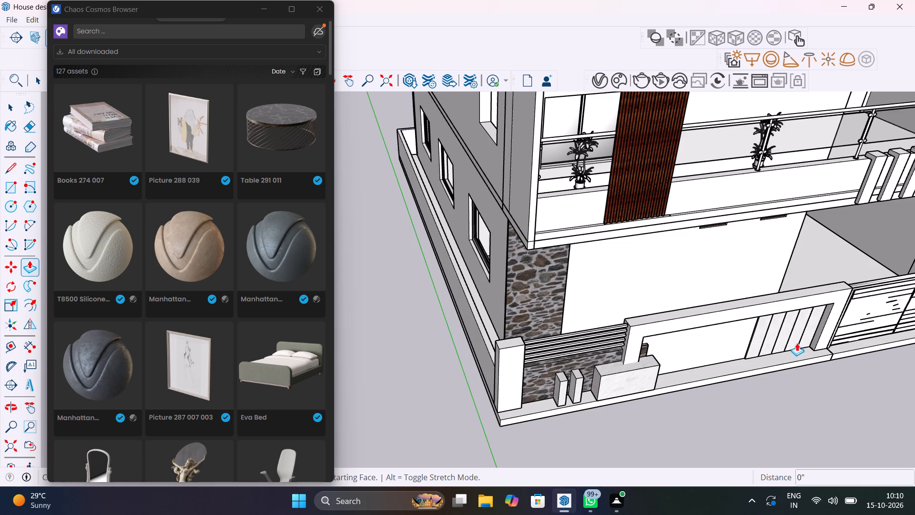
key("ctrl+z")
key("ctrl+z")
Inside the plinth group, divide the top and front face at the pillar edge beside the gate with lines about 7 1/4" and 6 9/16" long.
key("space")
scroll(842, 367, "up", 15)
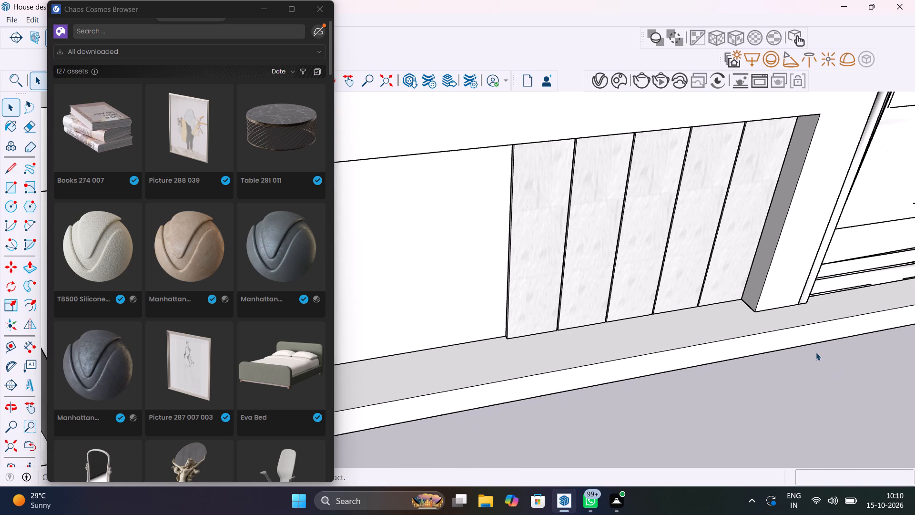
double_click(808, 340)
double_click(808, 339)
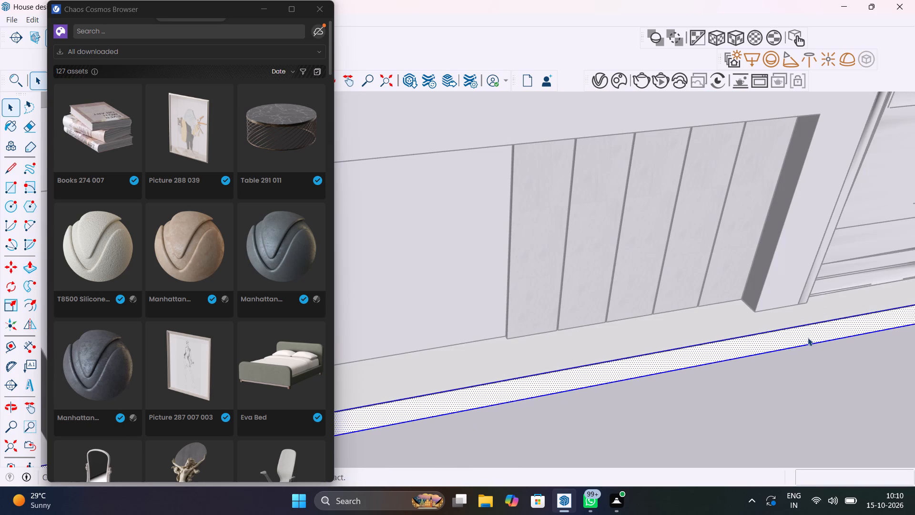
left_click(807, 368)
double_click(786, 341)
scroll(793, 340, "down", 7)
middle_click_drag(866, 371, 851, 362)
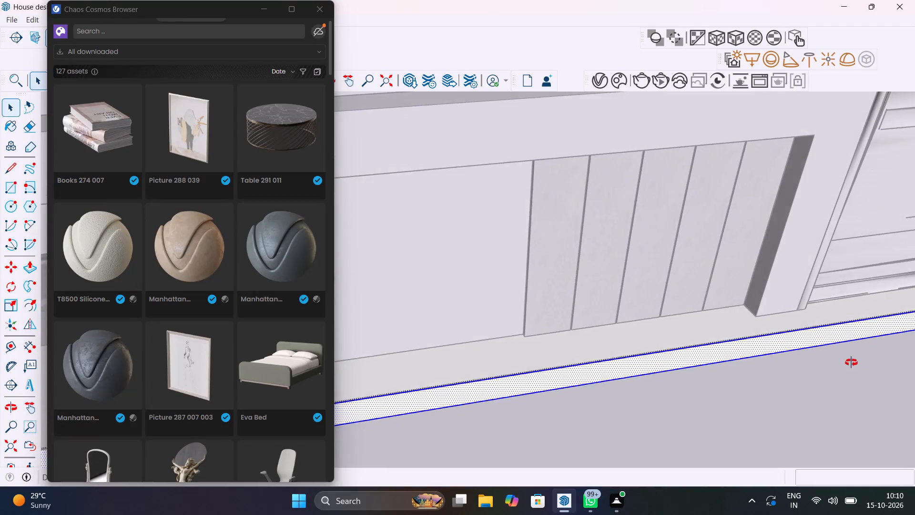
middle_click_drag(851, 362, 797, 341)
left_click(799, 414)
double_click(795, 417)
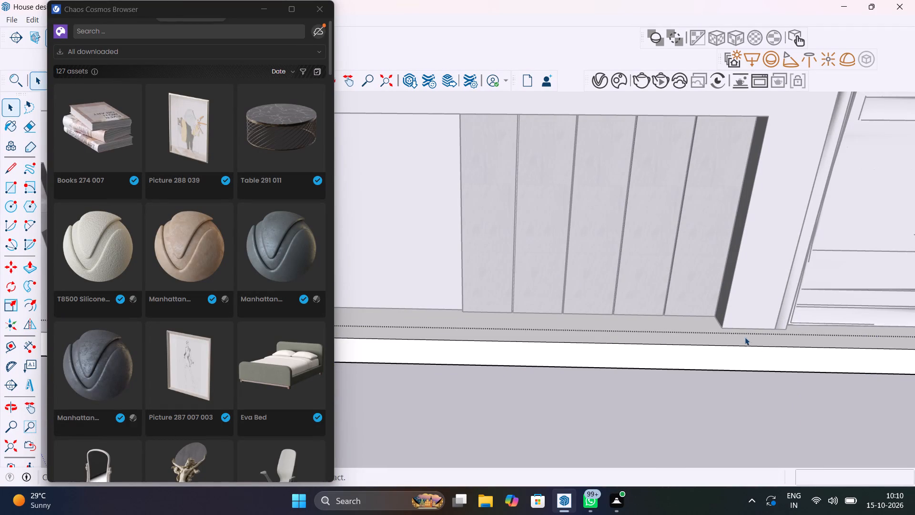
scroll(772, 349, "up", 11)
key("l")
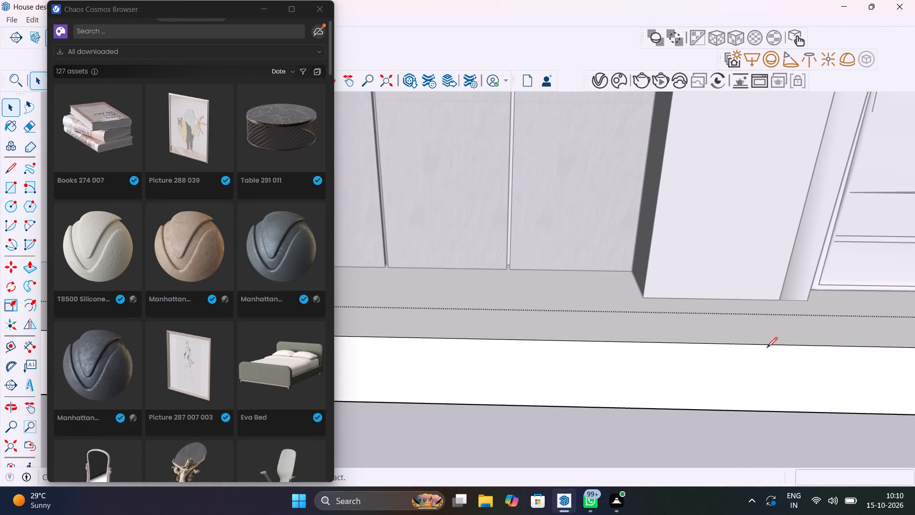
left_click(780, 298)
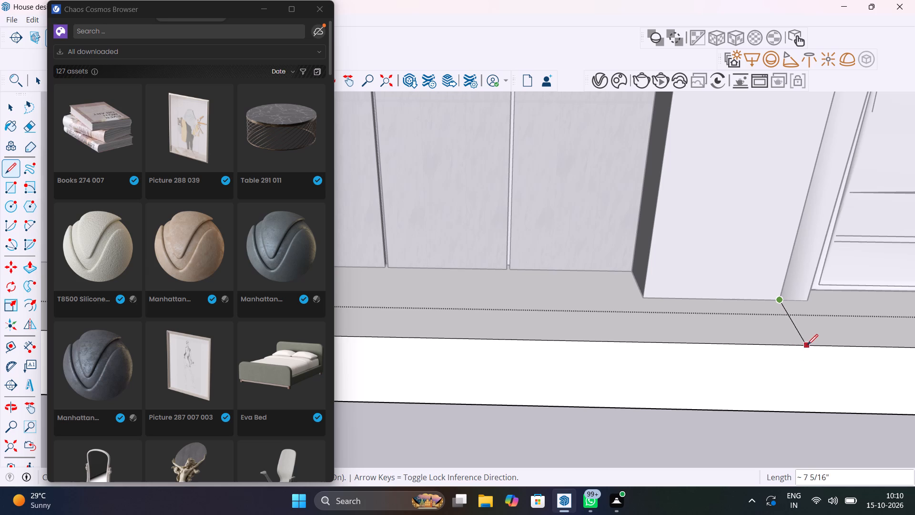
middle_click_drag(777, 341, 769, 338)
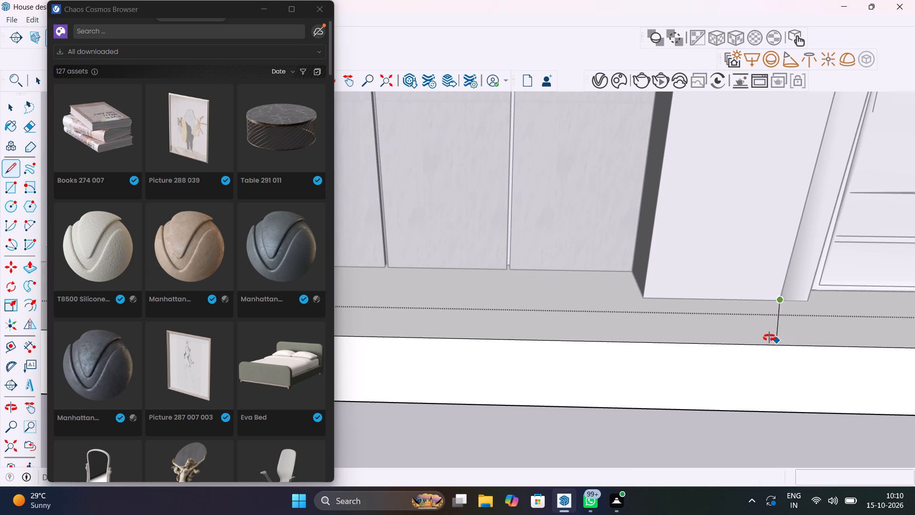
middle_click_drag(769, 338, 628, 279)
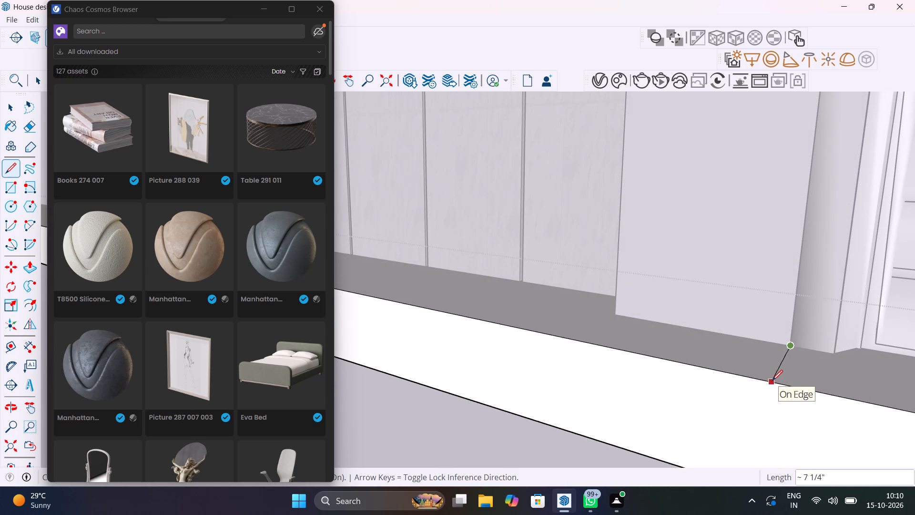
middle_click_drag(775, 382, 914, 514)
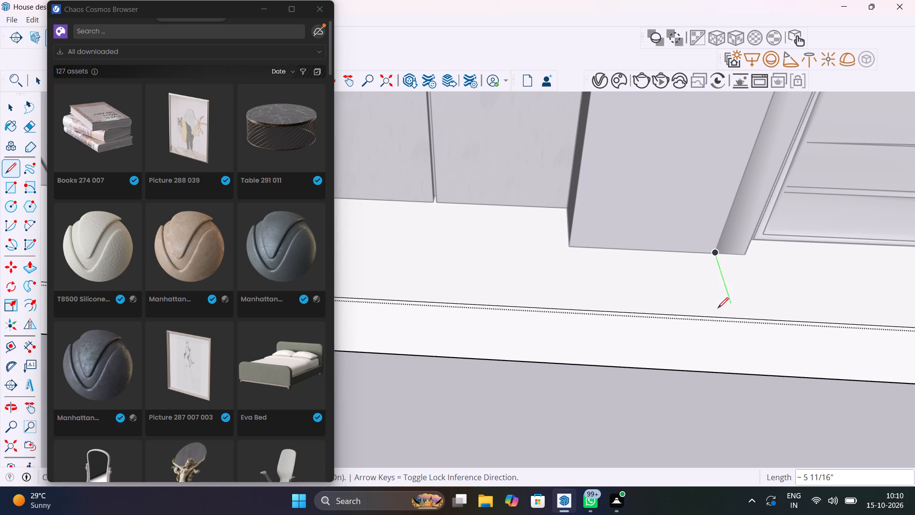
key("Left")
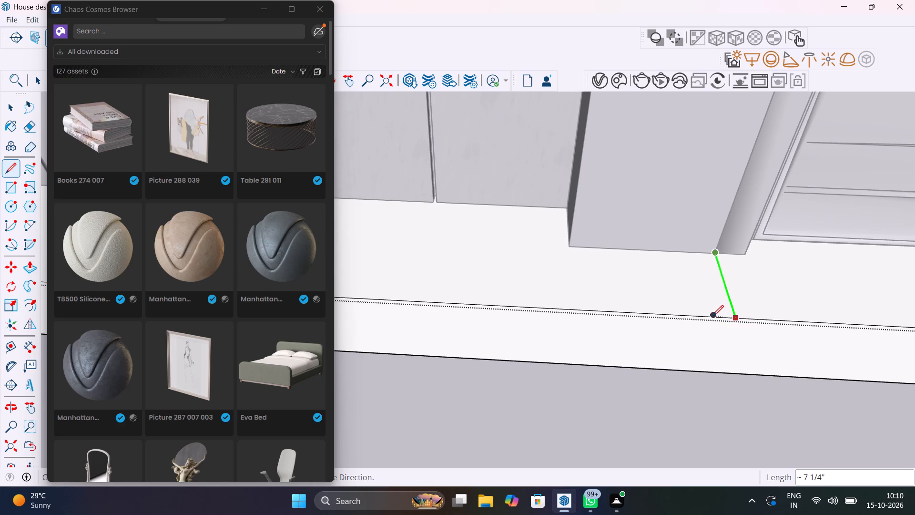
key("Up")
key("Right")
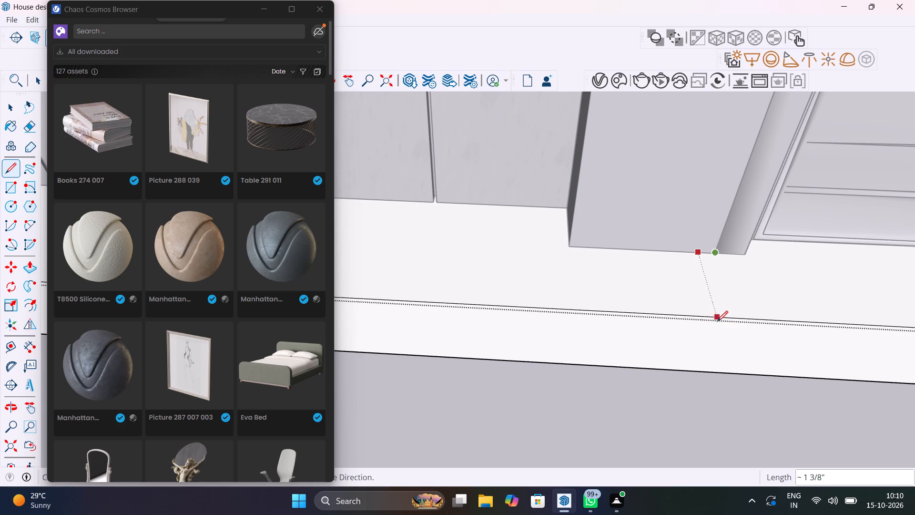
key("Left")
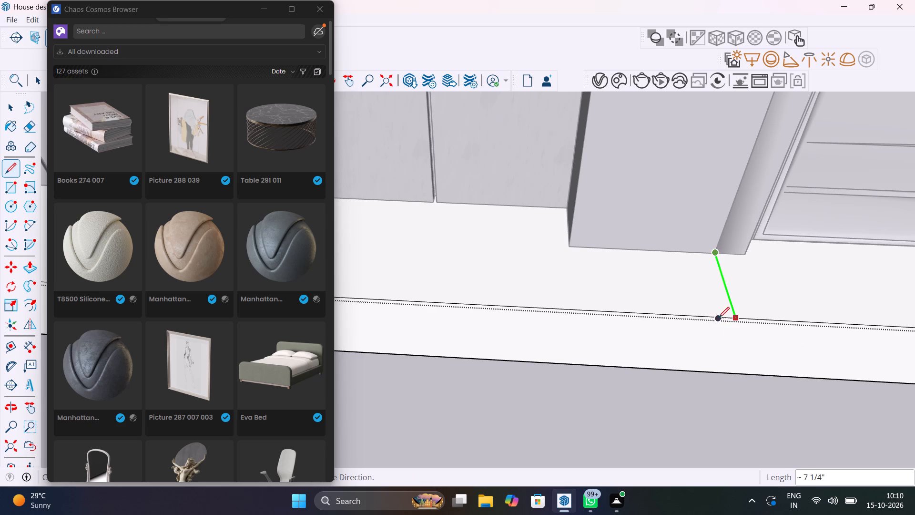
middle_click_drag(720, 318, 914, 252)
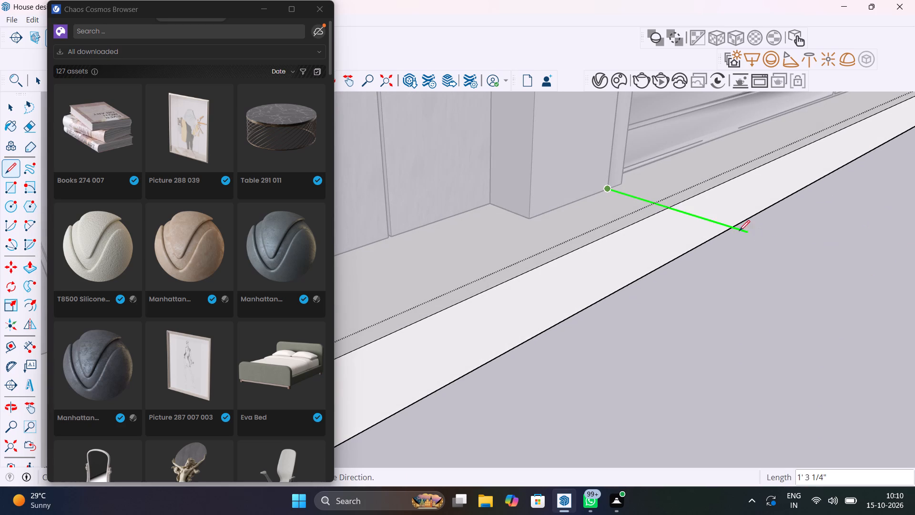
left_click(670, 207)
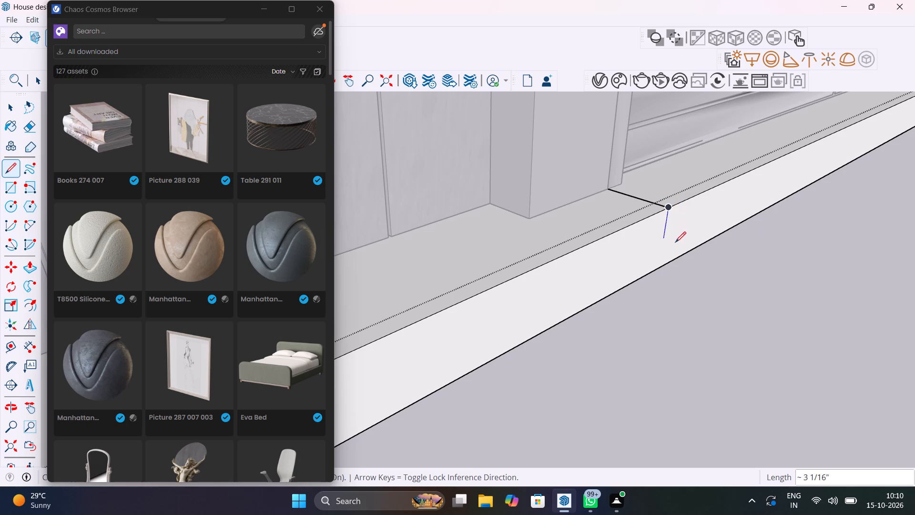
left_click(664, 264)
key("space")
Extrude the plinth's front face beside the gate 1' outward along the boundary wall and leave the plinth group.
scroll(664, 265, "down", 19)
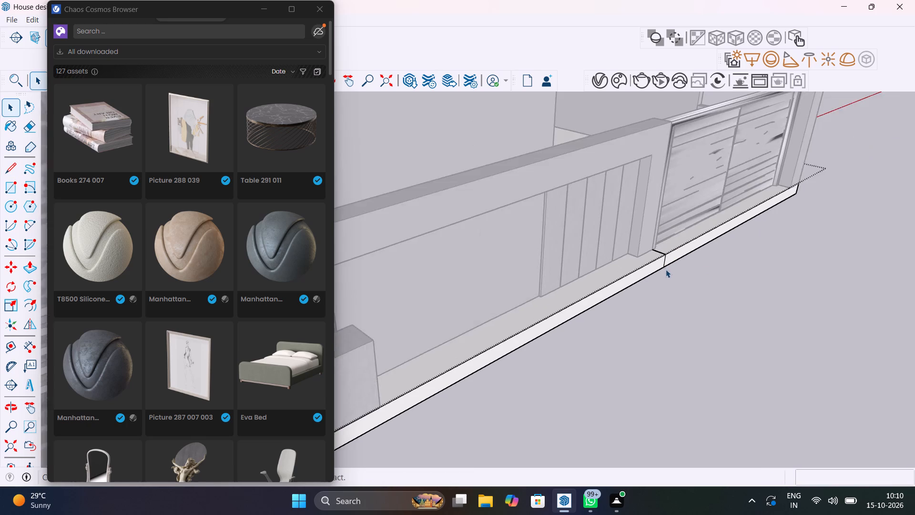
scroll(666, 269, "down", 2)
left_click(615, 292)
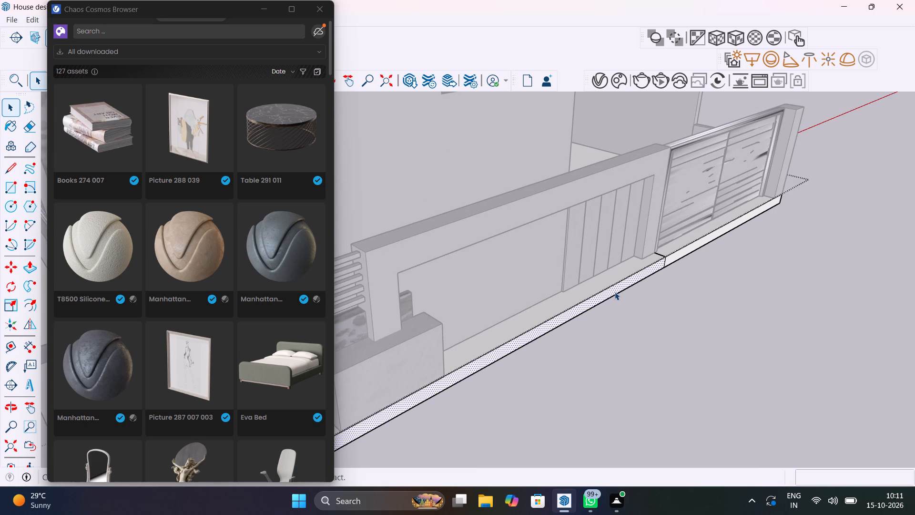
key("p")
left_click(616, 285)
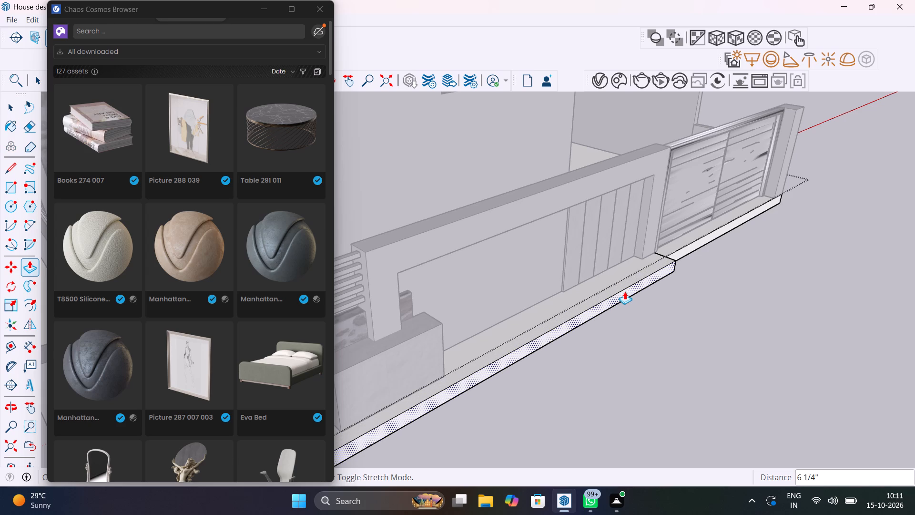
type("1'")
key("Return")
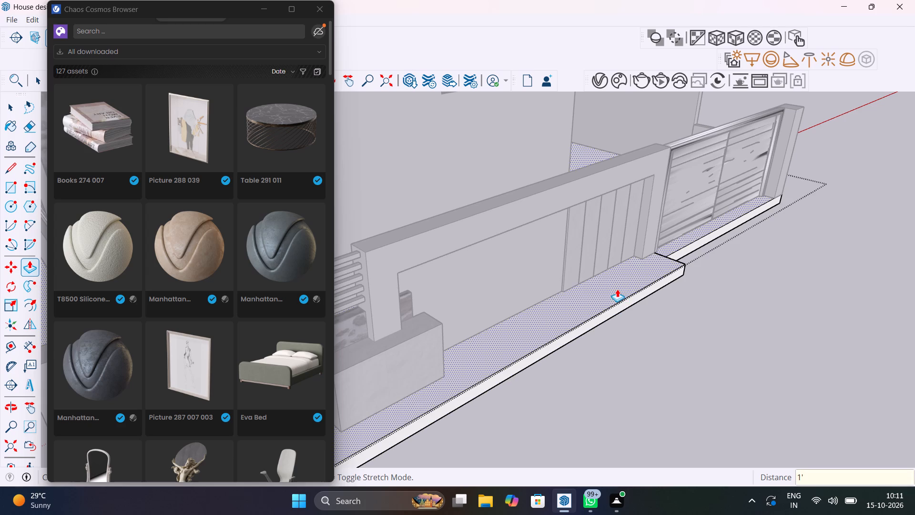
scroll(672, 303, "down", 11)
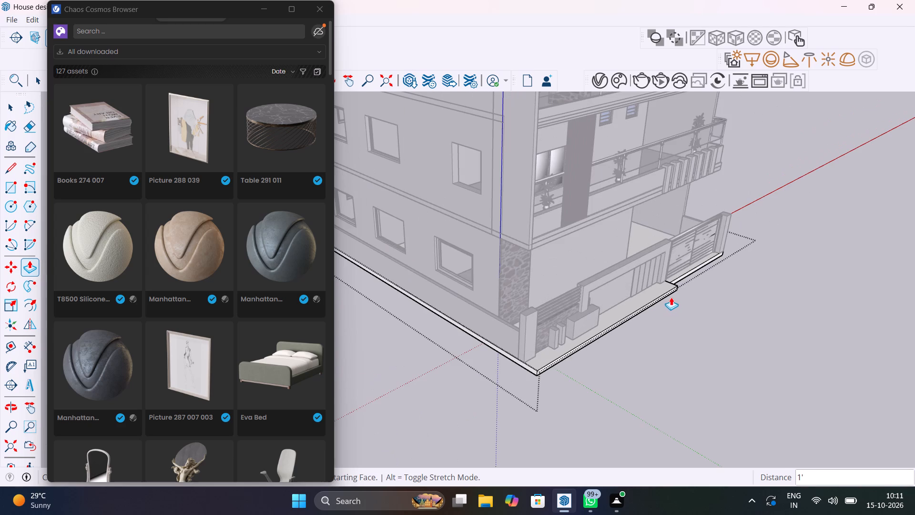
key("space")
scroll(595, 330, "up", 9)
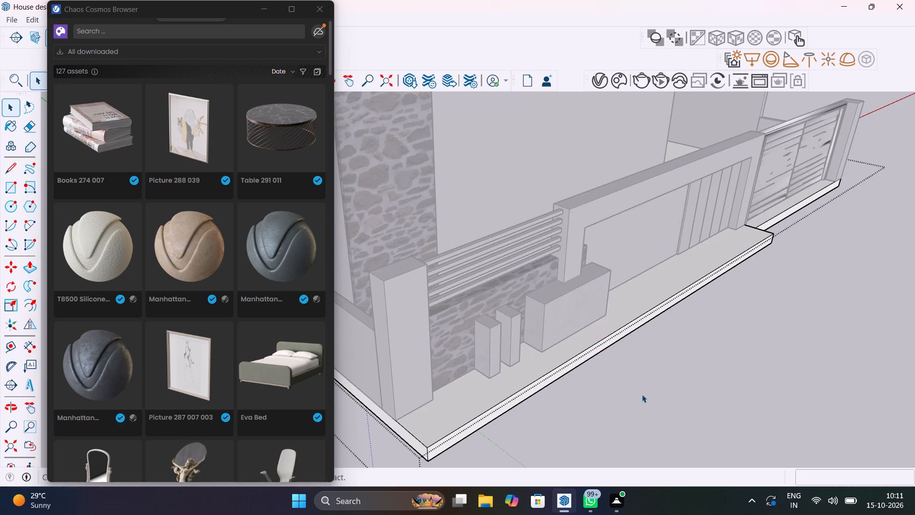
middle_click_drag(642, 394, 640, 378, "shift")
left_click(658, 418)
scroll(668, 404, "down", 4)
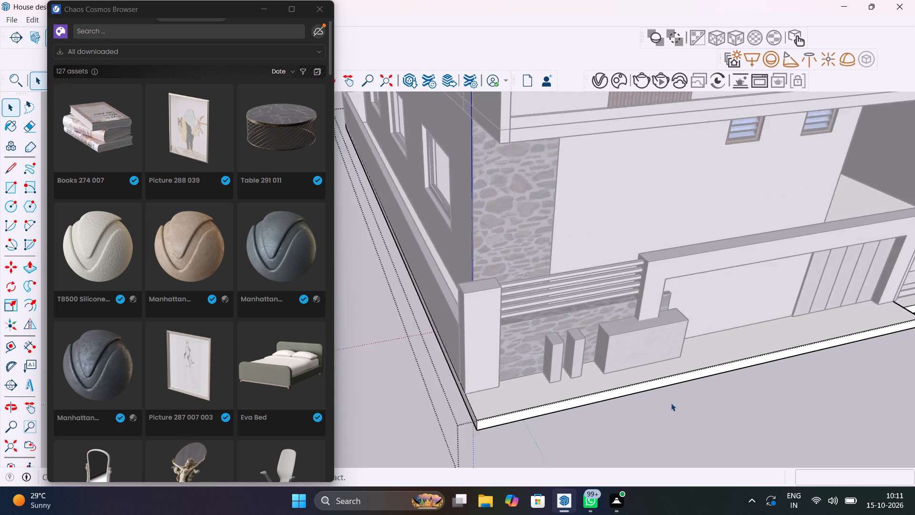
left_click(675, 418)
left_click(416, 411)
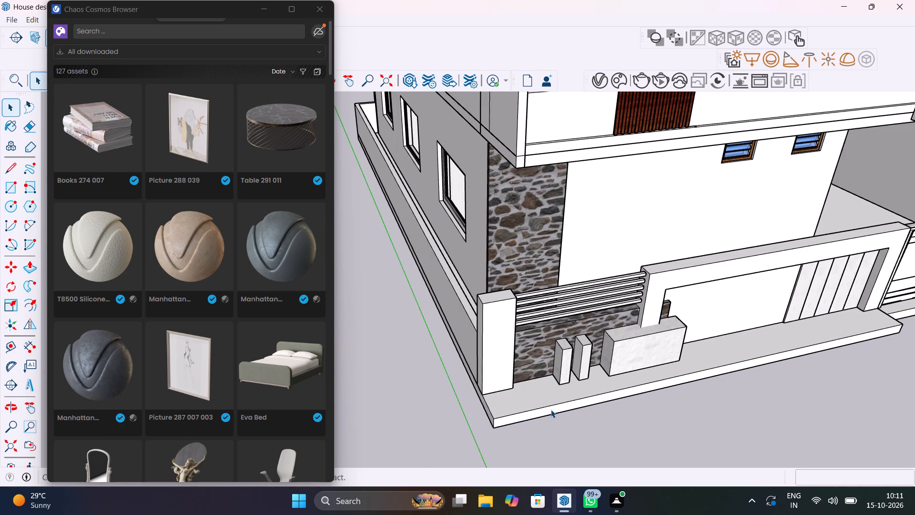
Place guides 4.5" inside the widened plinth's outer side edge at the corner pillar and 4.5" inside its front edge.
middle_click_drag(551, 409, 613, 380, "shift")
scroll(584, 371, "up", 10)
key("t")
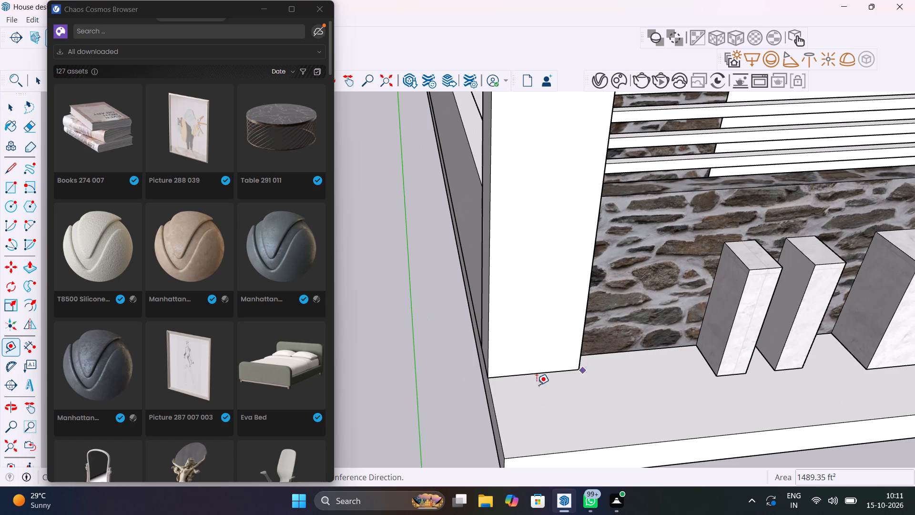
left_click(497, 414)
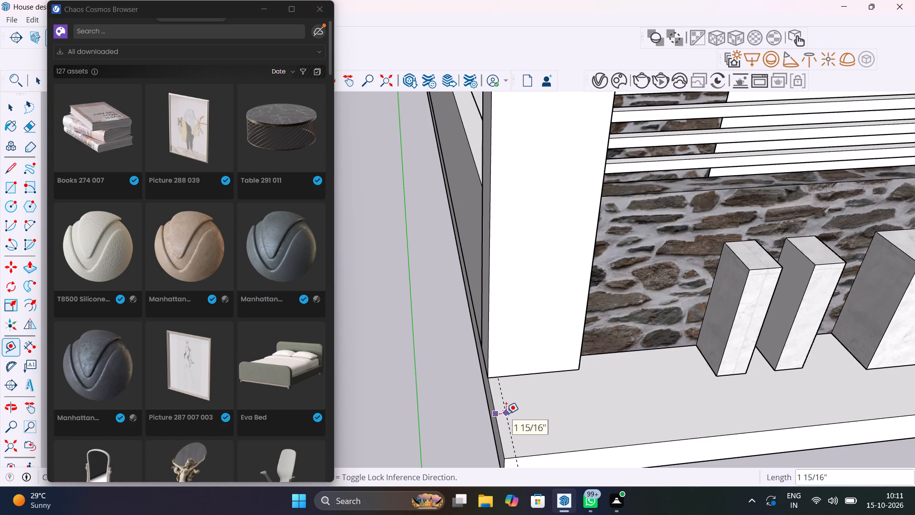
type("4.5\"")
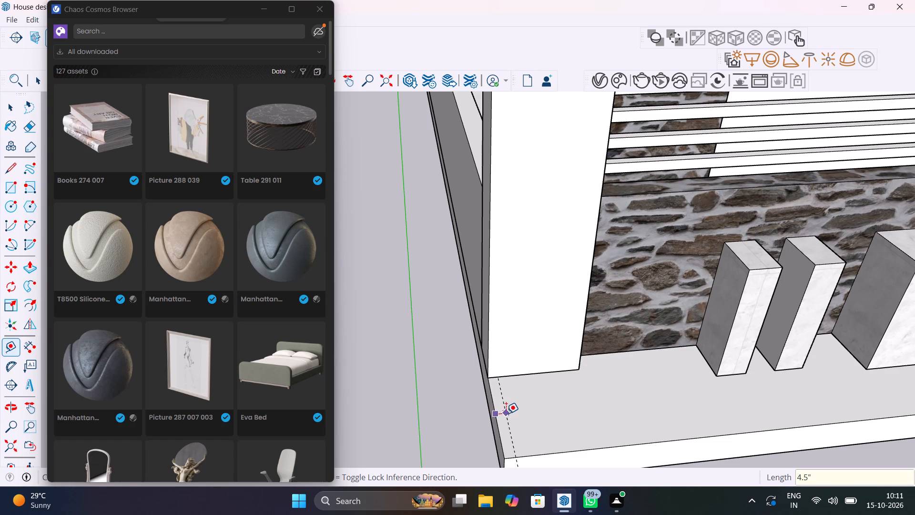
key("Return")
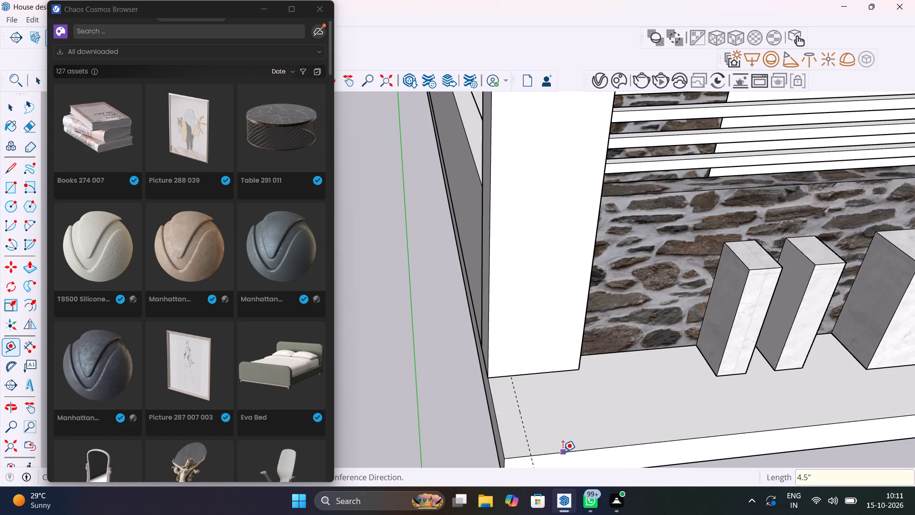
left_click(563, 452)
type("4.5")
key("shift+quotedbl")
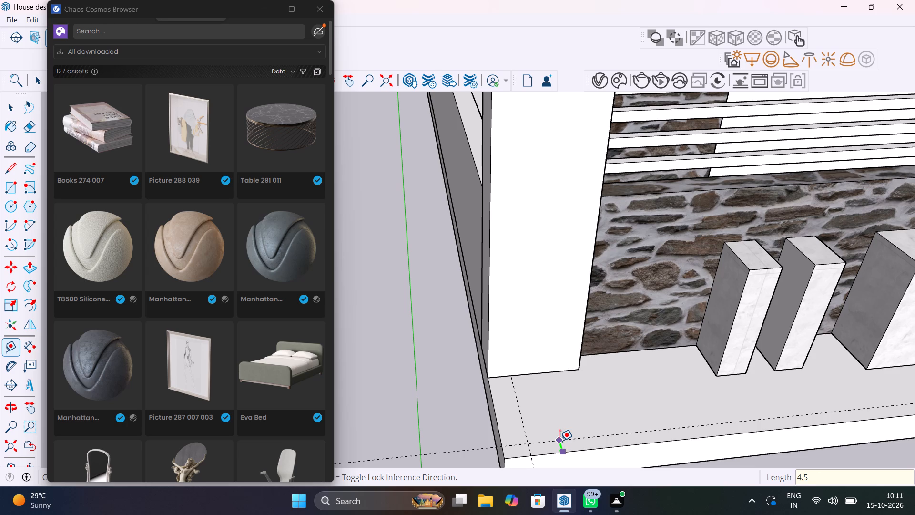
key("shift+quotedbl")
key("BackSpace")
key("Return")
Place a guide 4.5" inside the widened plinth's end edge beside the gate.
scroll(559, 440, "down", 12)
middle_click_drag(613, 451, 327, 458, "shift")
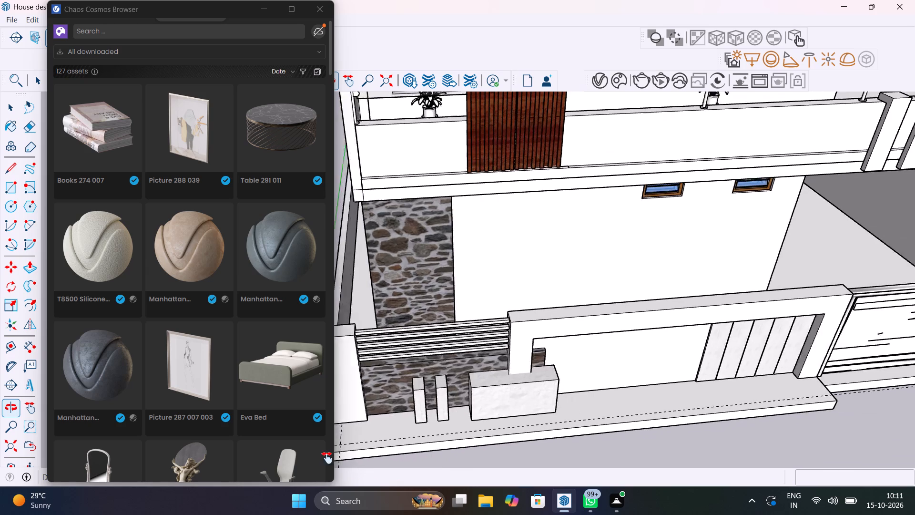
middle_click_drag(327, 458, 325, 458, "shift")
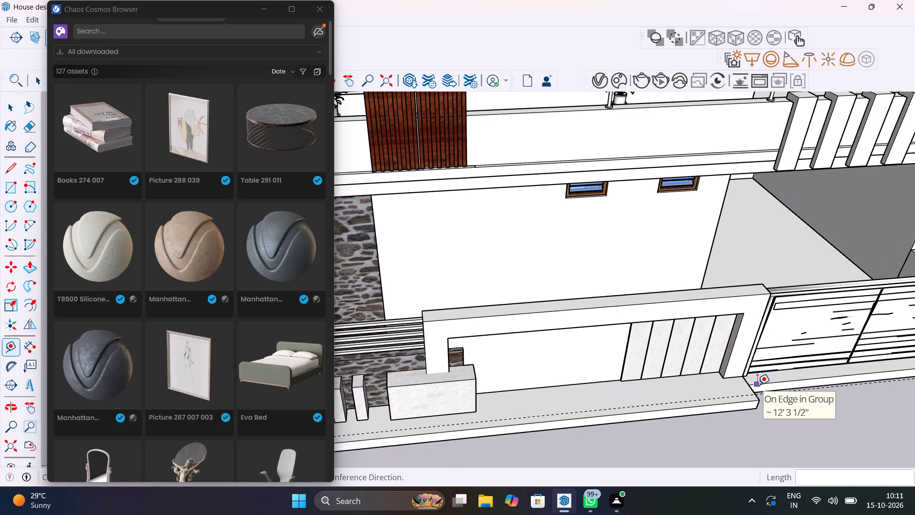
scroll(757, 385, "up", 14)
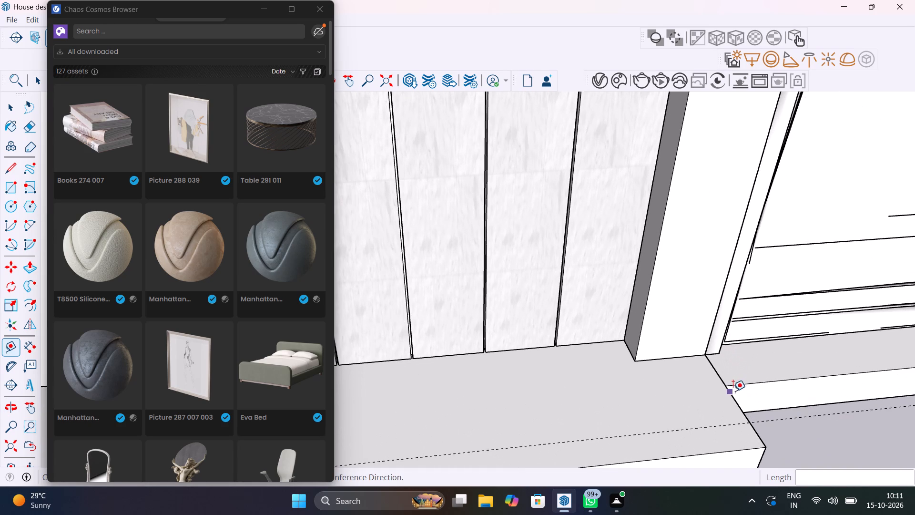
left_click(732, 392)
type("4.5\"")
key("Return")
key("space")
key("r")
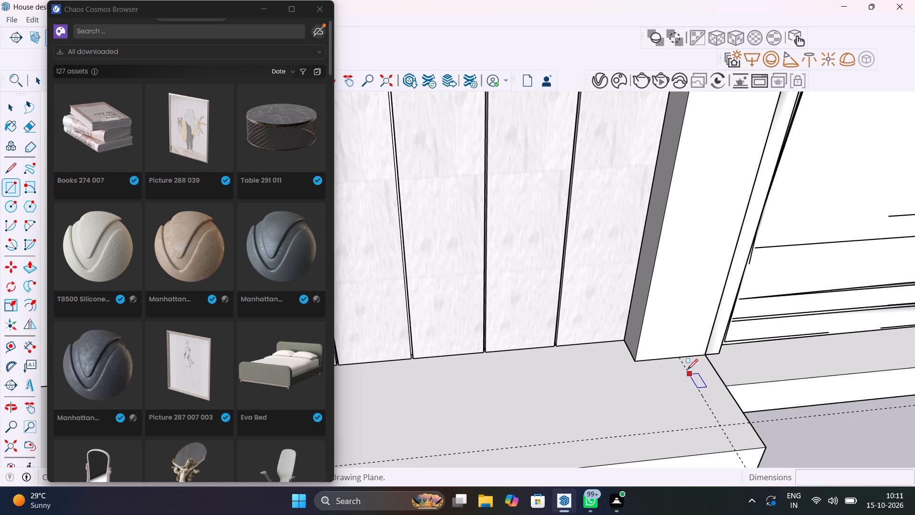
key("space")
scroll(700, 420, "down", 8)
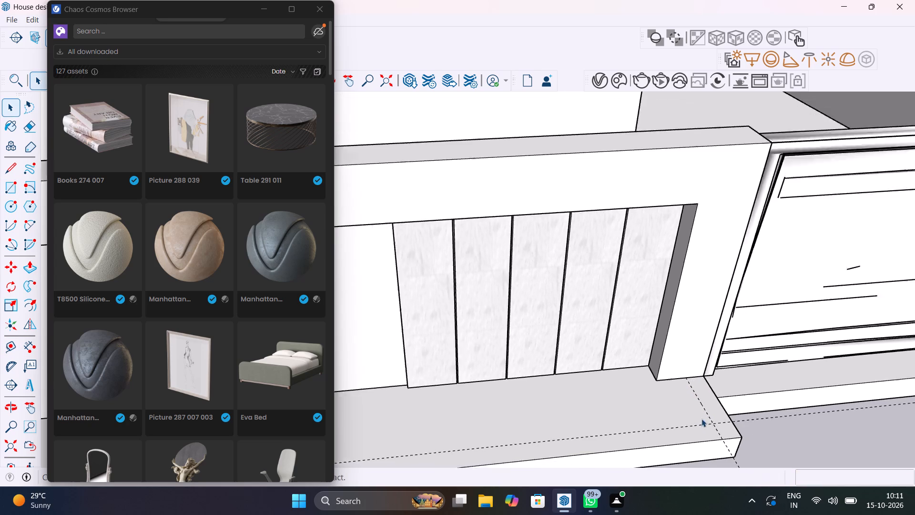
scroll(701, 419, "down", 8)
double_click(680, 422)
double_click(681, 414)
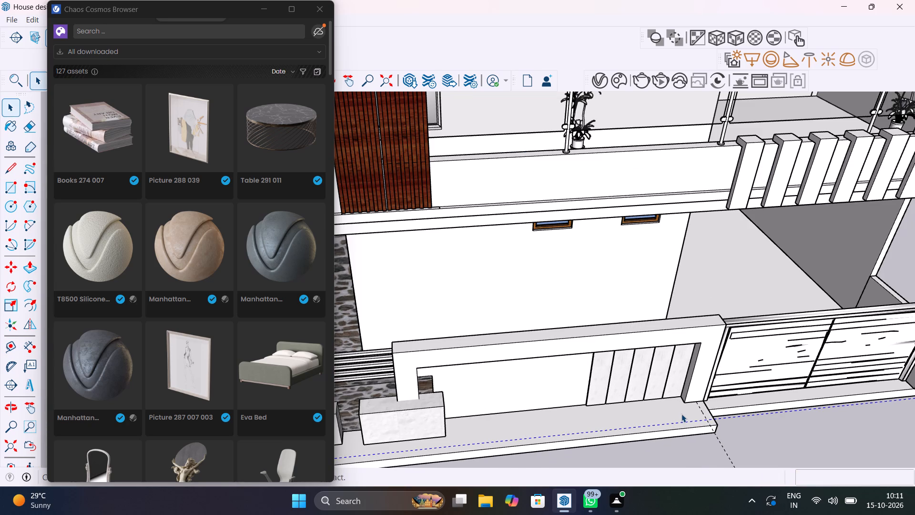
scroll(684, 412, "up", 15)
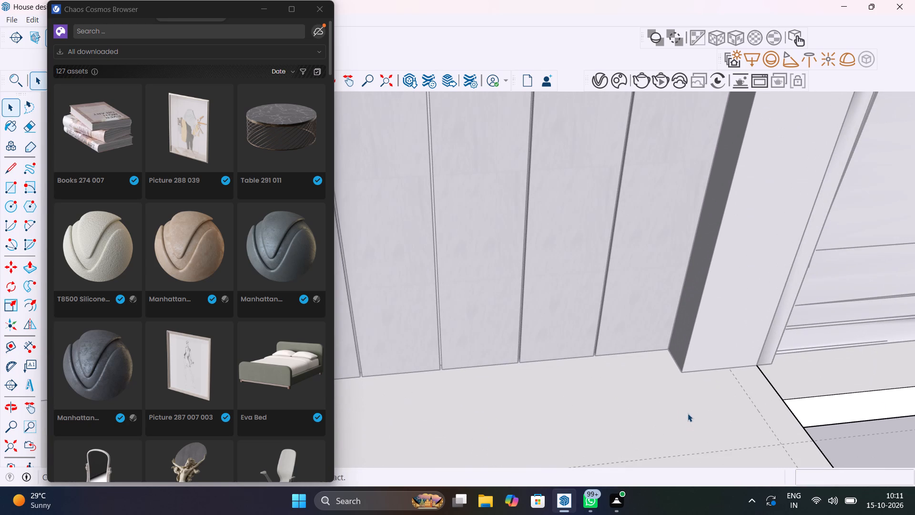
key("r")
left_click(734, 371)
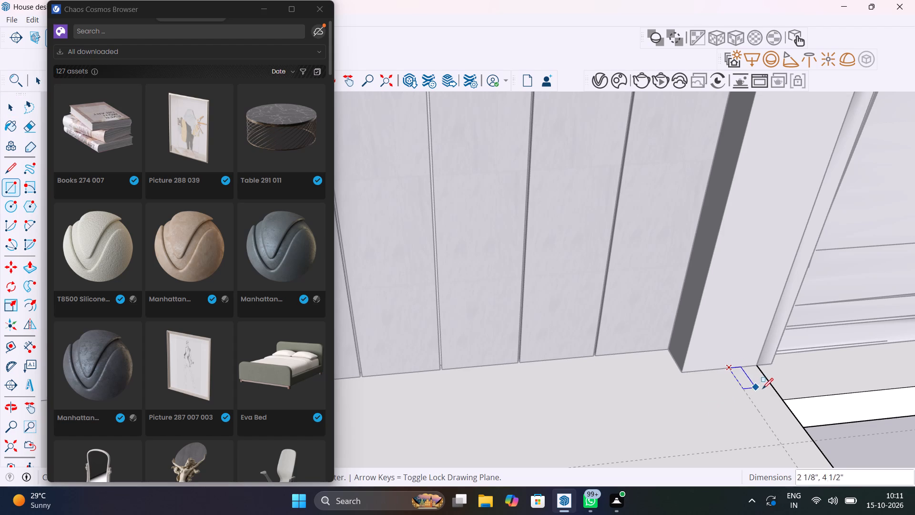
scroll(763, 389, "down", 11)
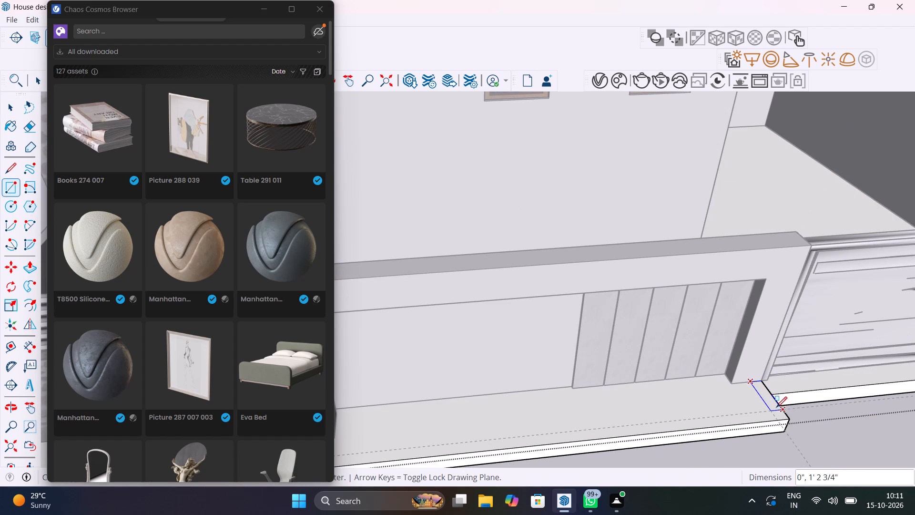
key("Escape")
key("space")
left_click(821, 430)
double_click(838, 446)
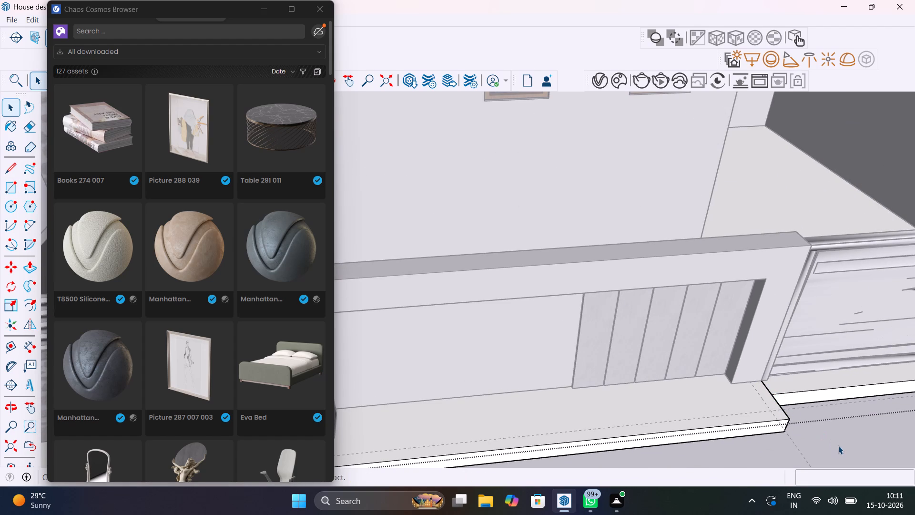
Draw 4 1/2" wide rectangles on the plinth top along its gate-side end, front edge and corner-pillar end, outside the plinth group.
key("r")
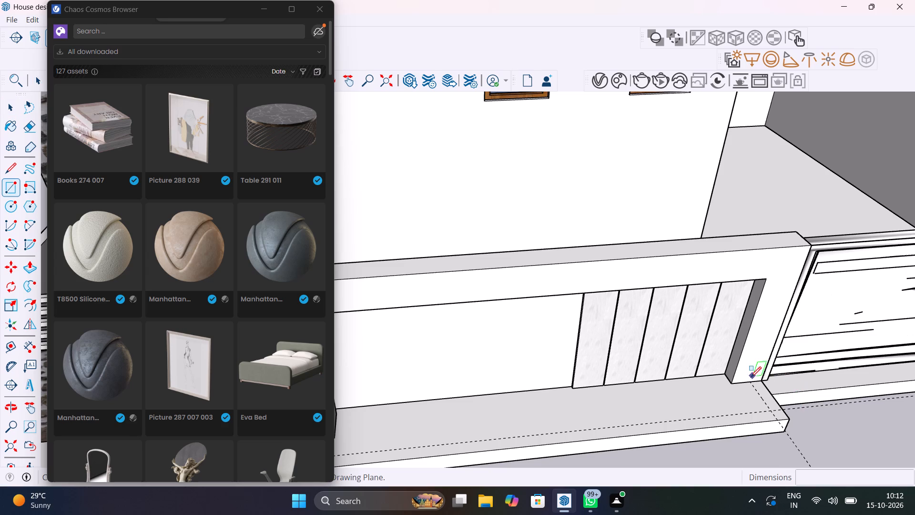
left_click(752, 383)
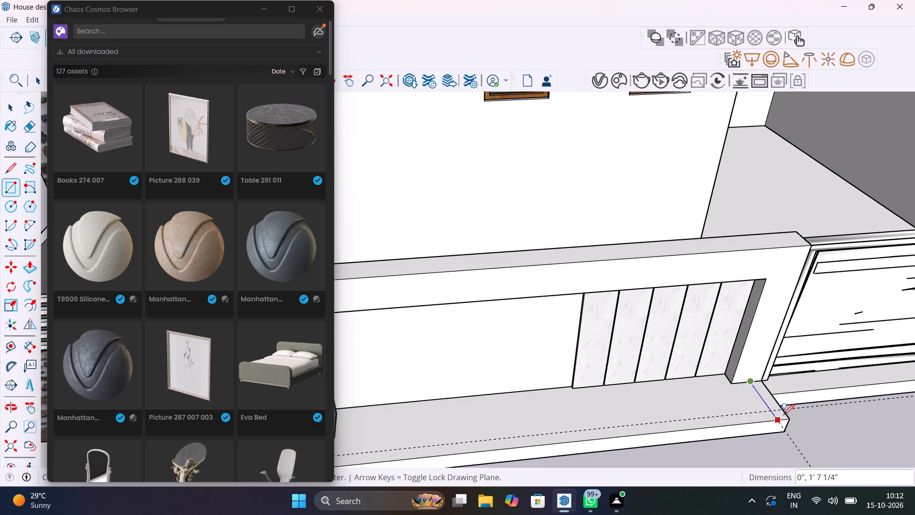
left_click(788, 419)
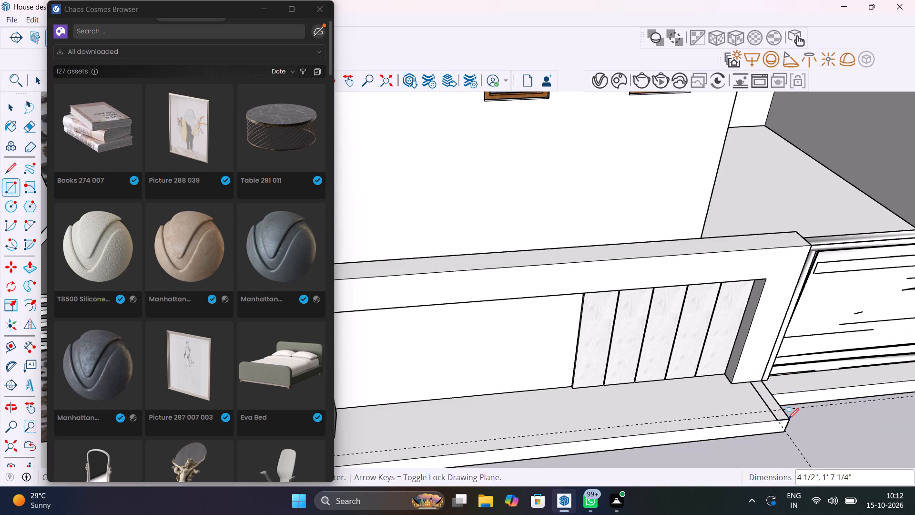
left_click(778, 422)
scroll(763, 415, "down", 11)
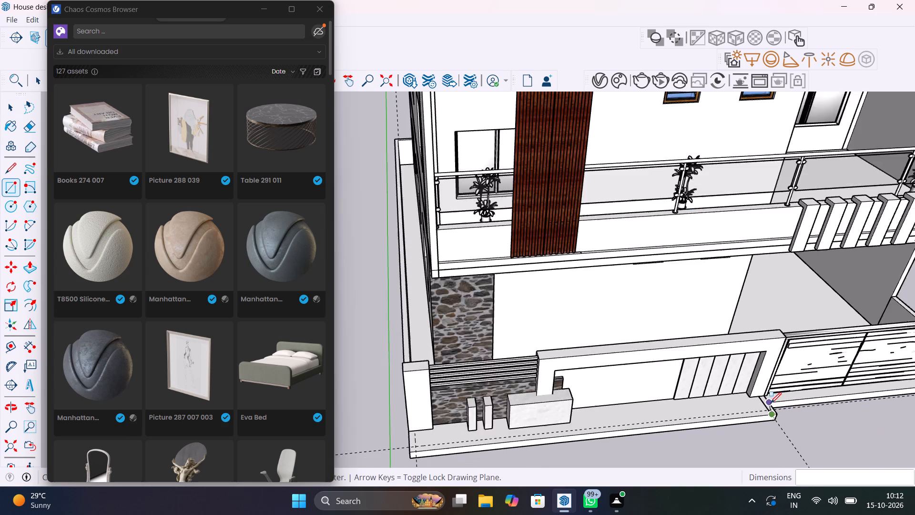
scroll(771, 403, "down", 7)
scroll(646, 423, "up", 17)
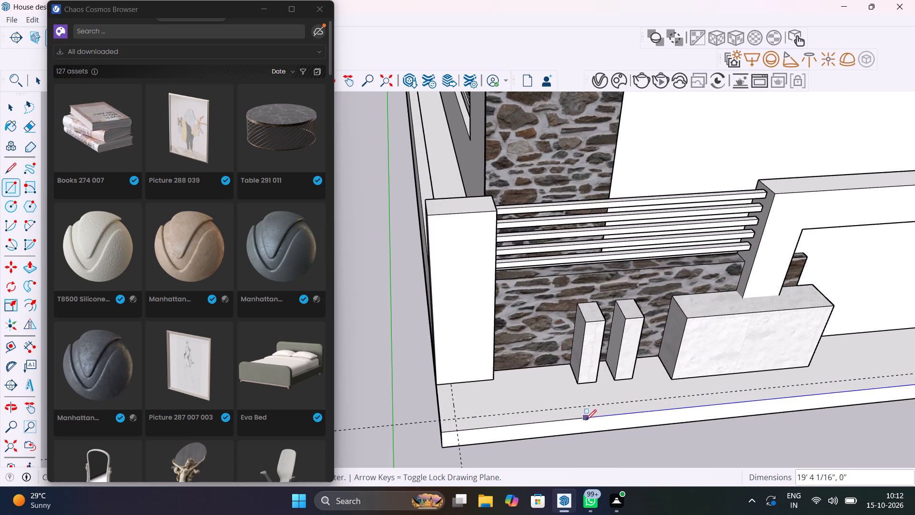
left_click(442, 419)
left_click(442, 419)
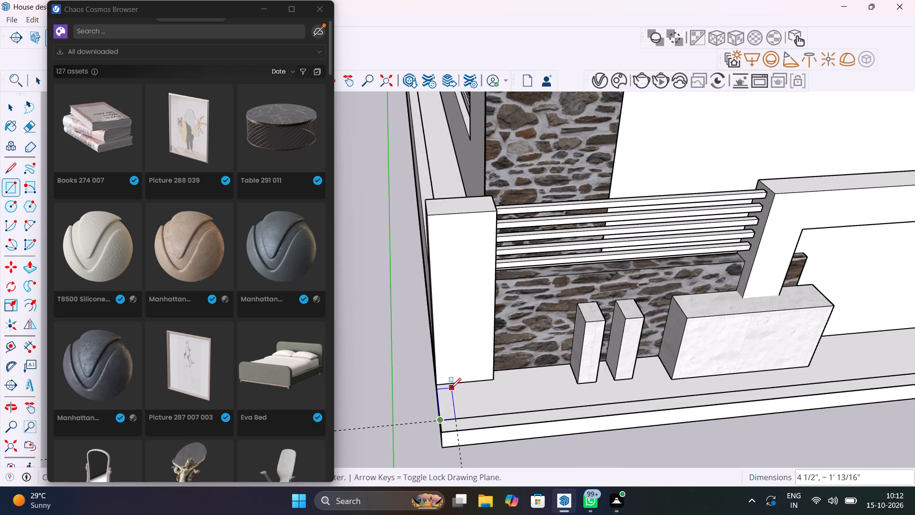
left_click(452, 385)
Erase the guides and the dividing lines at both corners so the three strips form one continuous border.
key("space")
type("e")
left_click(449, 418)
left_click(448, 417)
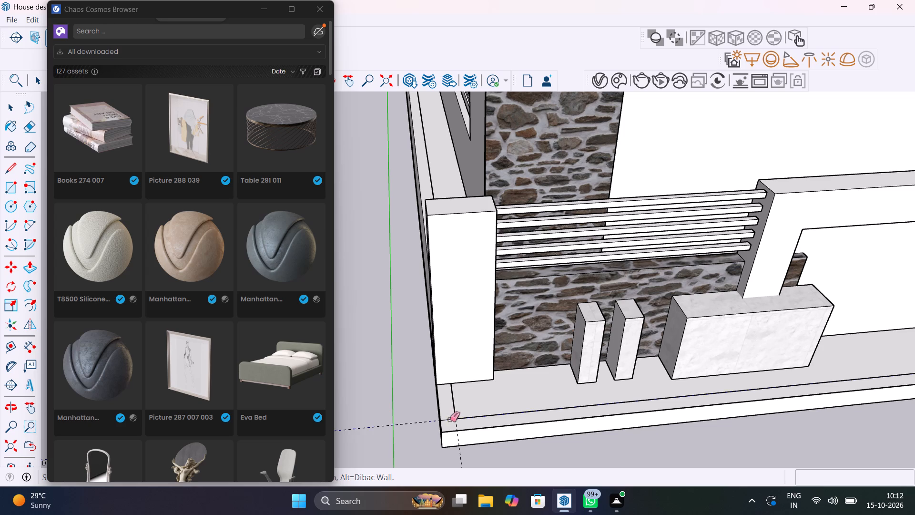
scroll(447, 420, "down", 13)
scroll(715, 391, "up", 4)
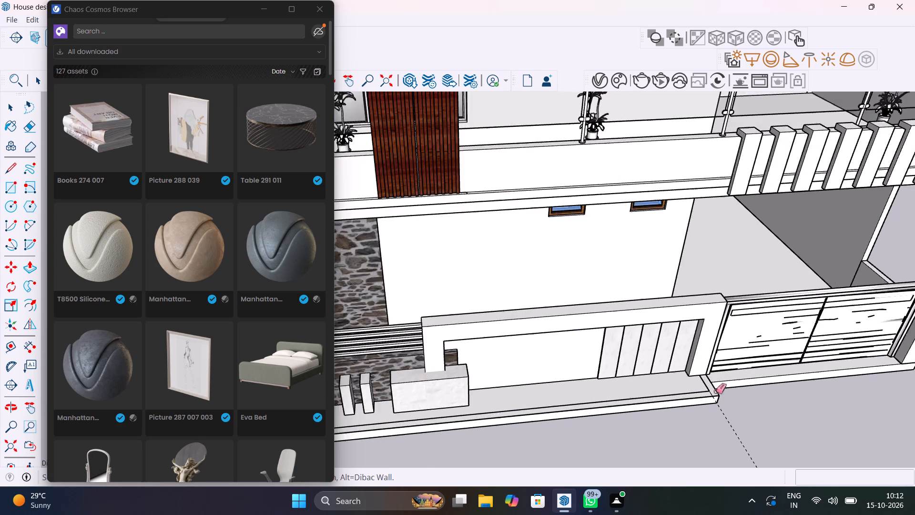
scroll(716, 391, "up", 14)
left_click(701, 407)
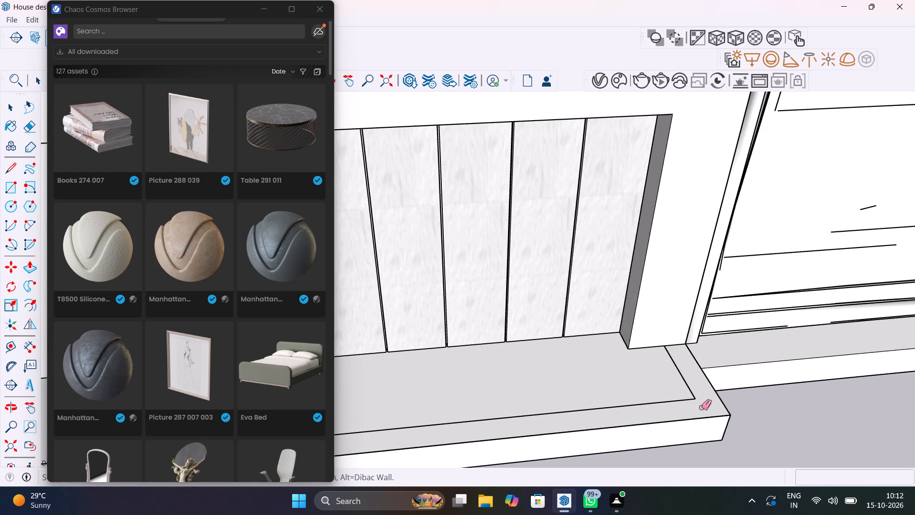
Select the continuous 4 1/2" border face and its edges on the plinth top and make them a group.
key("space")
left_click(698, 407)
double_click(698, 407)
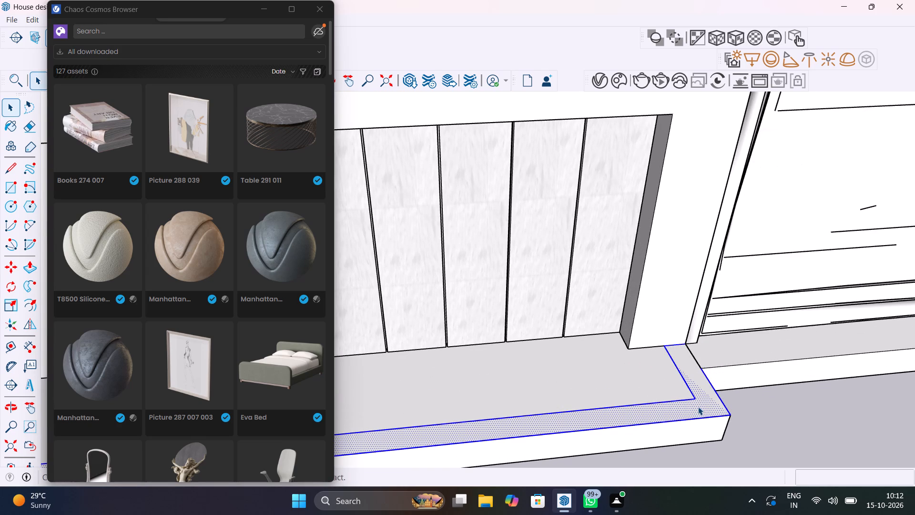
right_click(698, 406)
left_click(744, 221)
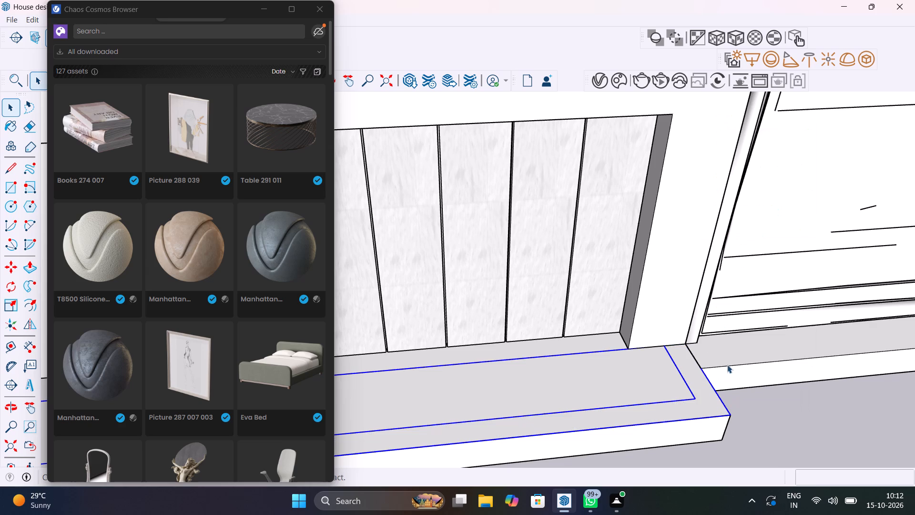
Inside the border group, extrude the border face 1' upward into a low wall, and leave the group.
double_click(706, 400)
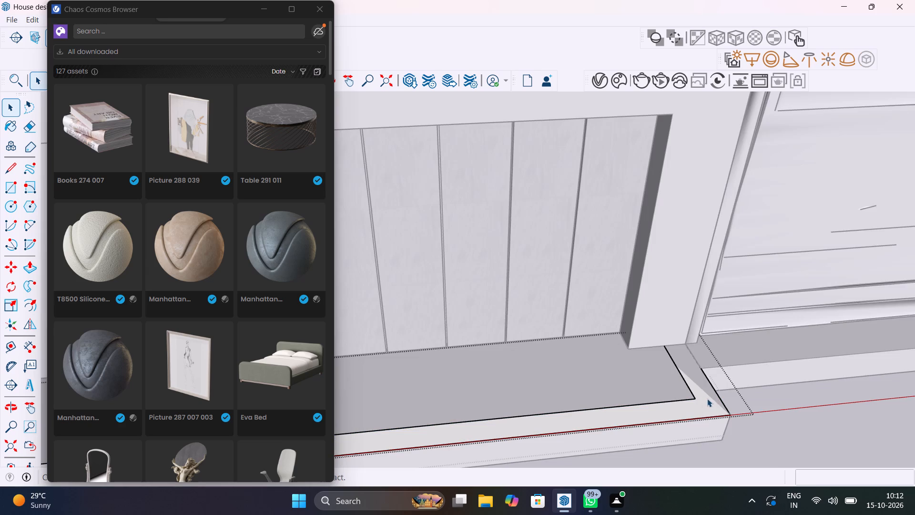
key("p")
left_click(707, 399)
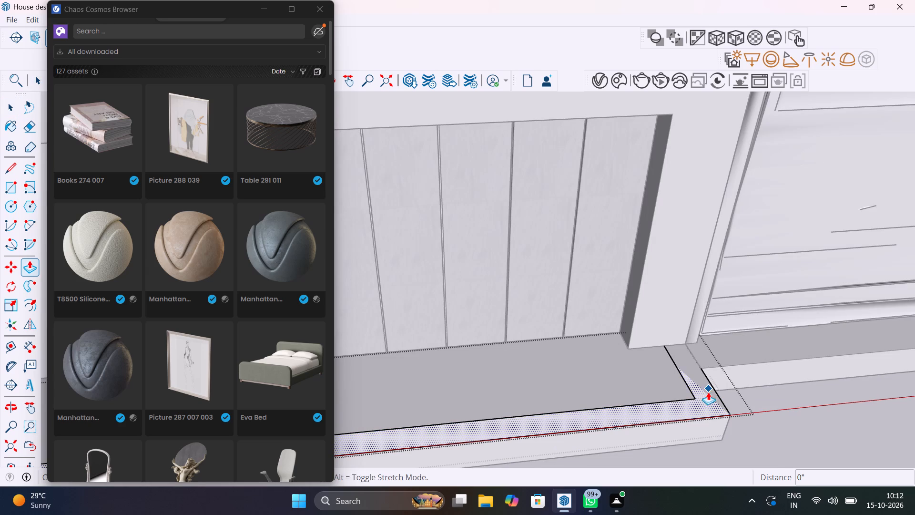
left_click(704, 400)
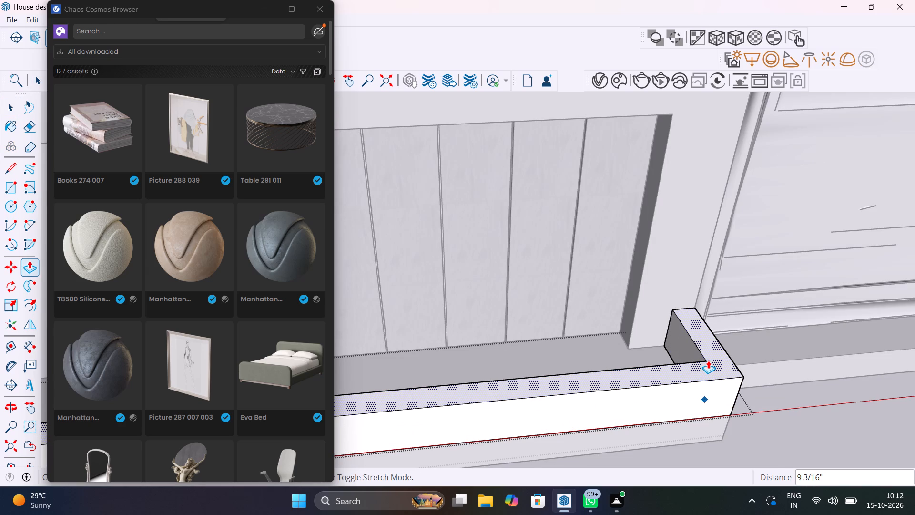
type("1'")
key("Return")
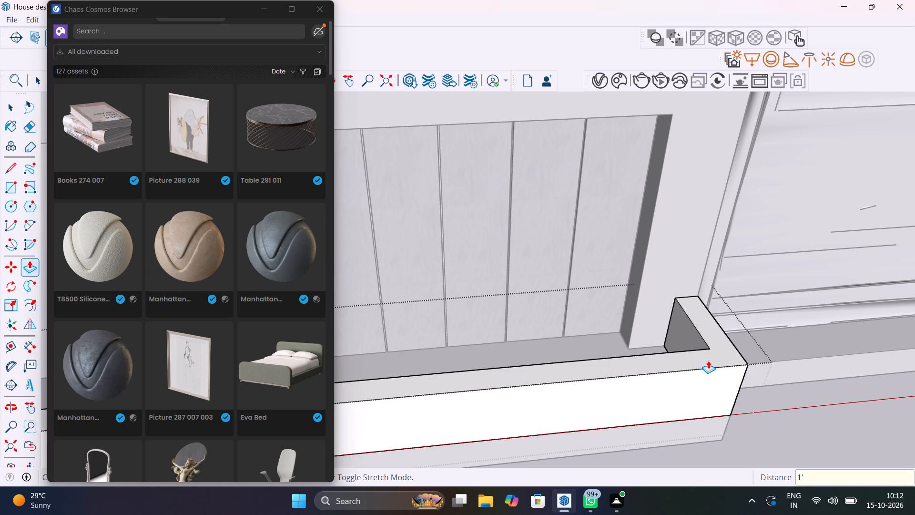
key("space")
left_click(813, 435)
Examine the raised border along the front boundary wall and around the corner pillar from several angles.
scroll(814, 435, "down", 10)
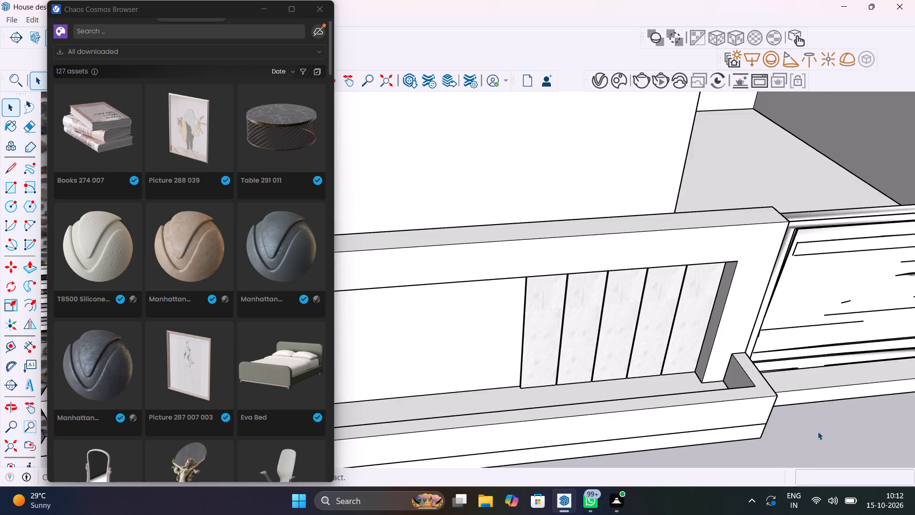
scroll(818, 432, "down", 4)
middle_click_drag(819, 433, 872, 387)
middle_click_drag(669, 406, 726, 390, "shift")
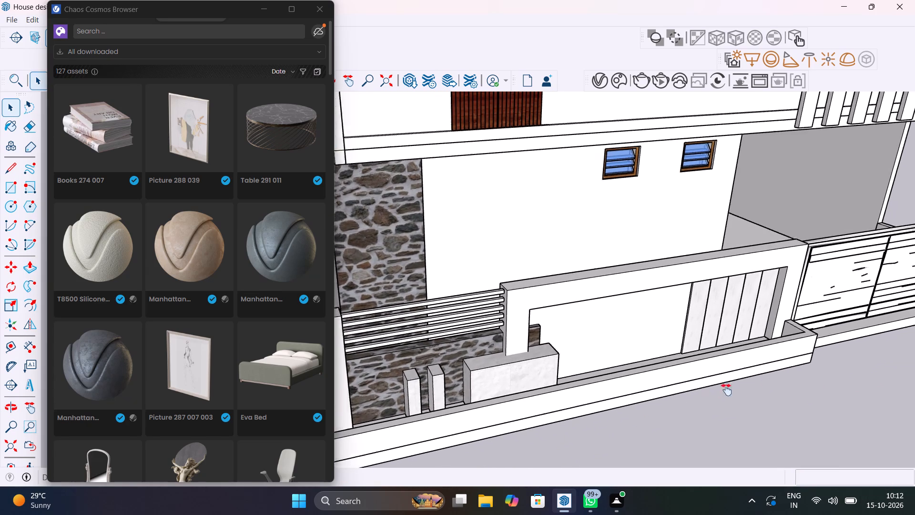
middle_click_drag(726, 390, 843, 378, "shift")
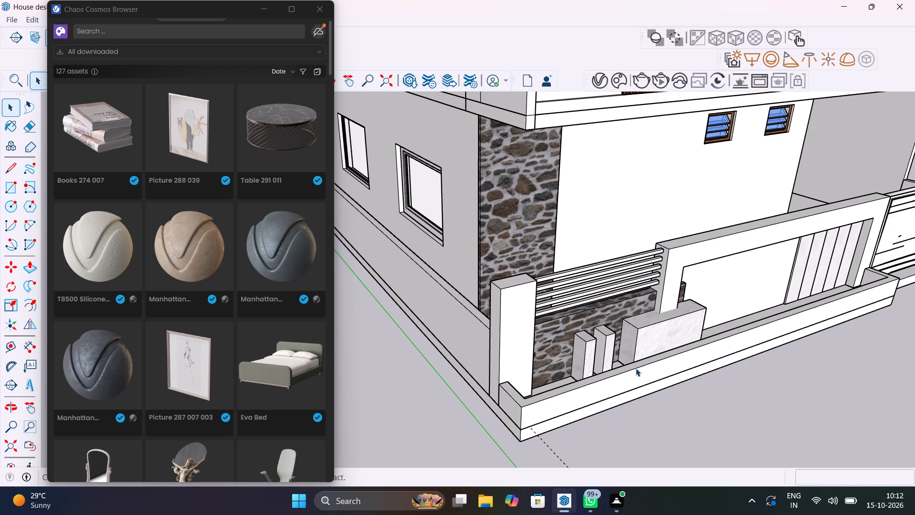
scroll(624, 392, "up", 4)
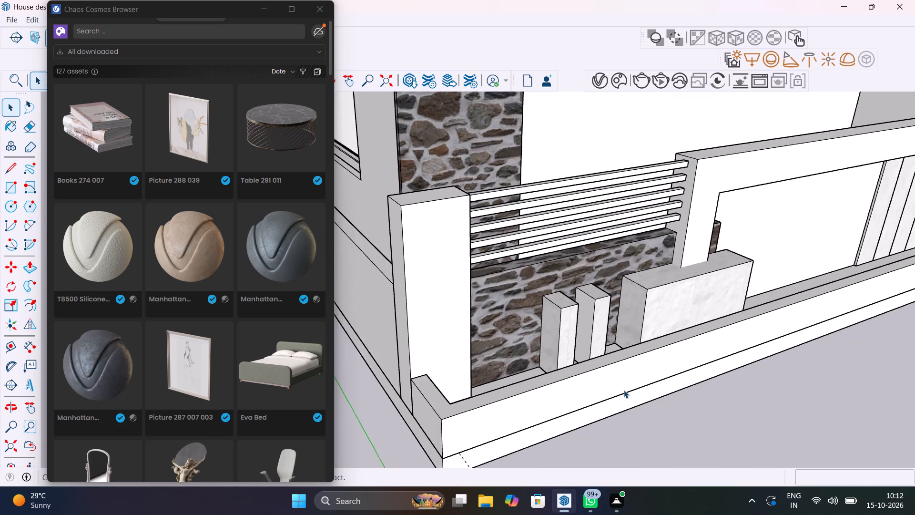
scroll(624, 390, "up", 2)
middle_click_drag(654, 382, 824, 422)
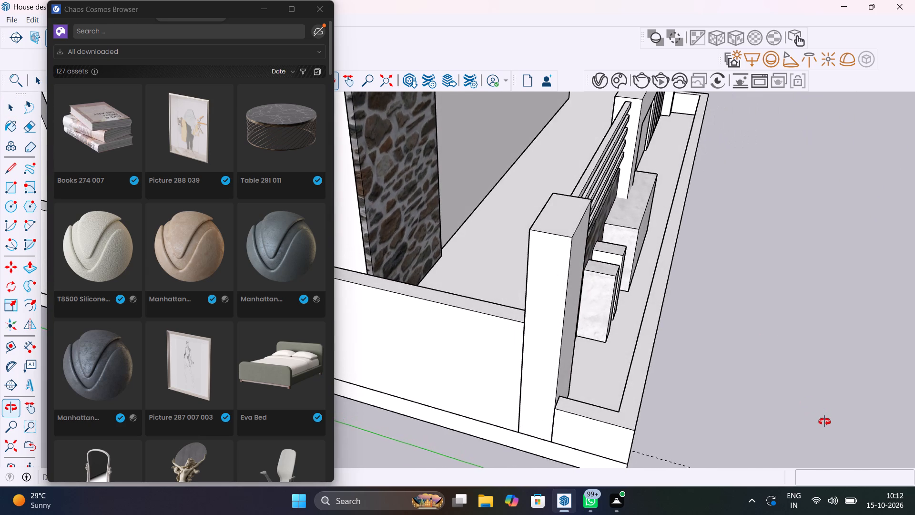
middle_click_drag(824, 422, 748, 439)
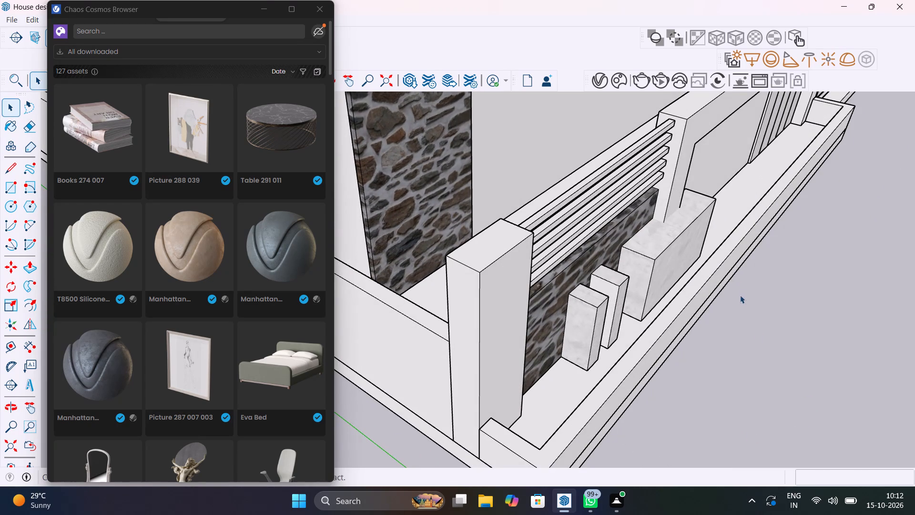
scroll(753, 275, "up", 3)
scroll(773, 293, "down", 13)
middle_click_drag(776, 304, 699, 285)
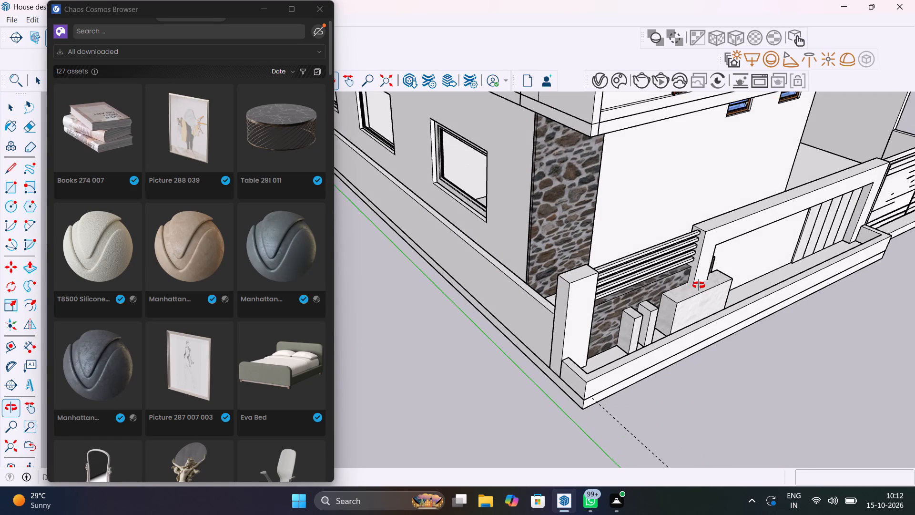
middle_click_drag(699, 285, 610, 285)
scroll(708, 316, "down", 6)
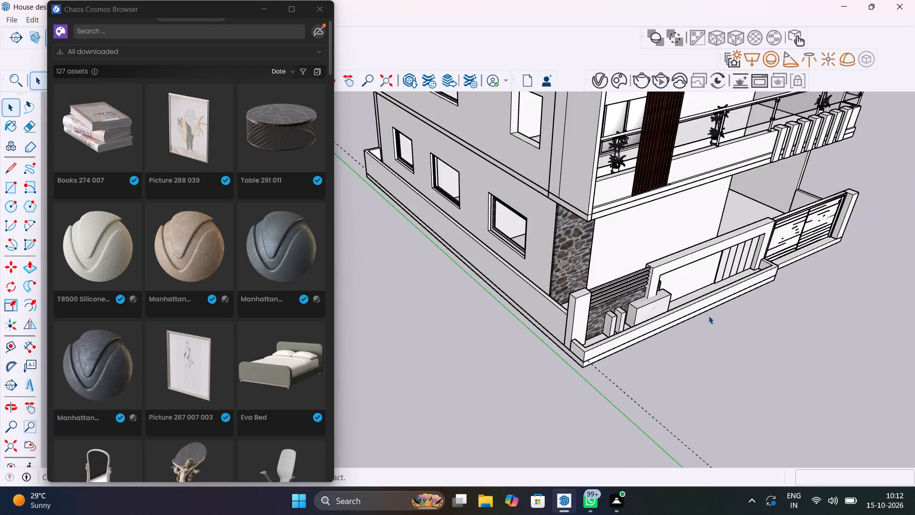
Inside the plinth group, draw a vertical line down the front face below the gate, aligned with the end pillar's inner edge.
middle_click_drag(724, 310, 587, 298)
middle_click_drag(772, 337, 592, 307, "shift")
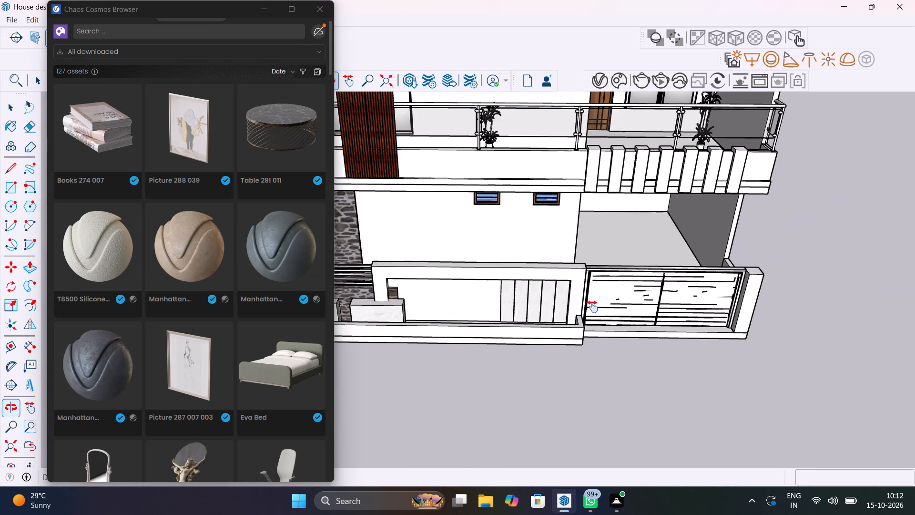
middle_click_drag(592, 307, 589, 334, "shift")
scroll(666, 350, "up", 1)
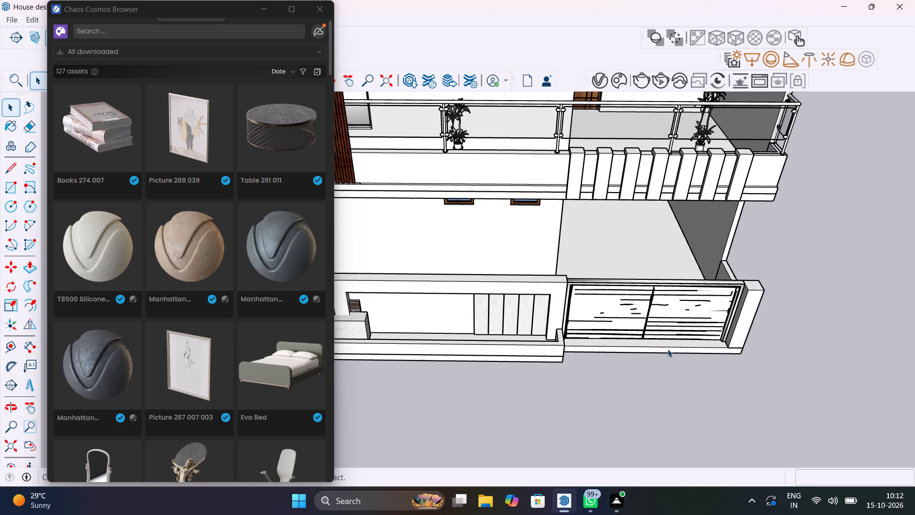
scroll(661, 346, "up", 10)
middle_click_drag(660, 356, 636, 342)
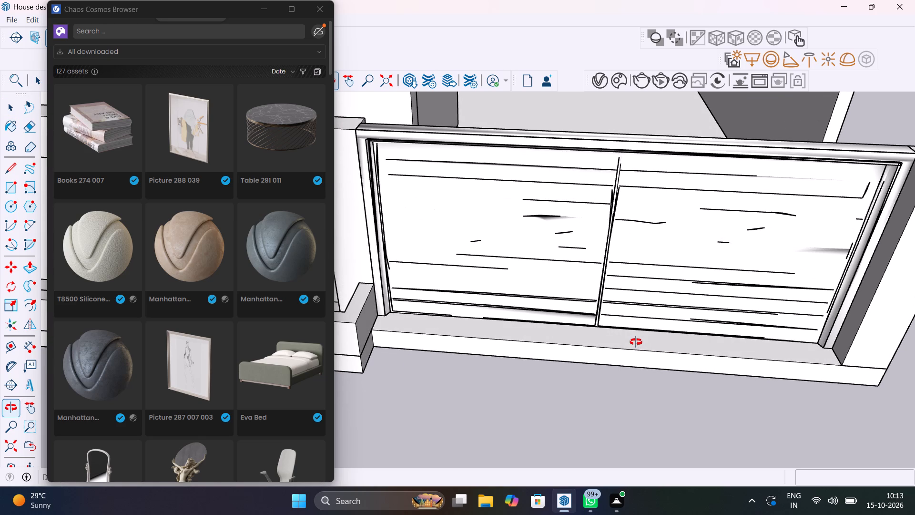
middle_click_drag(636, 342, 677, 337)
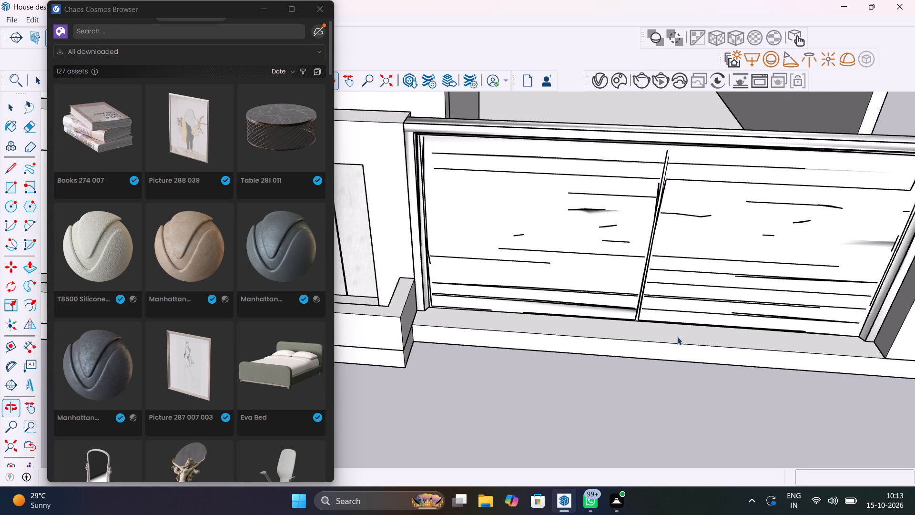
left_click(690, 352)
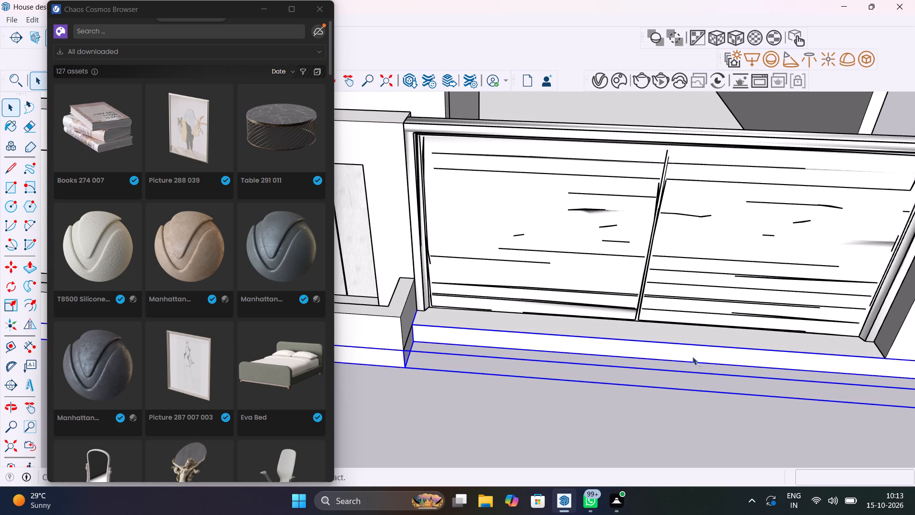
scroll(698, 359, "down", 2)
double_click(698, 359)
left_click(697, 358)
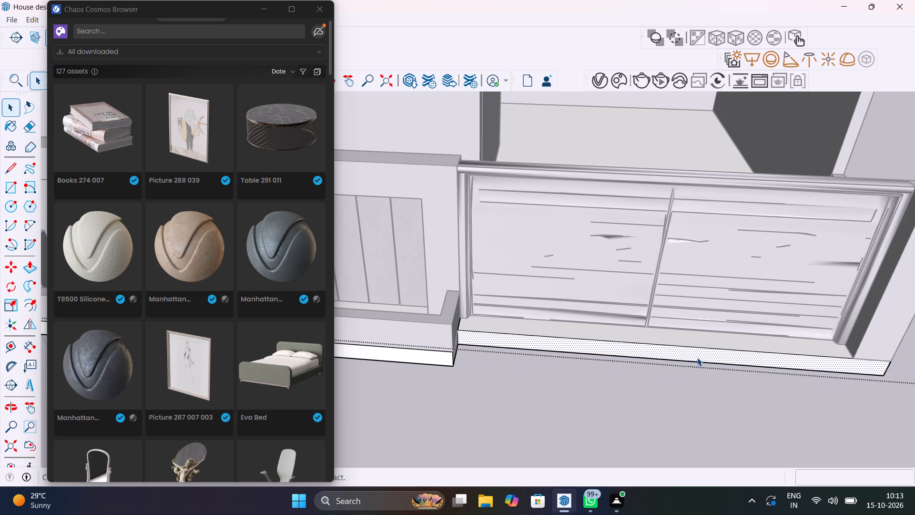
middle_click_drag(732, 360, 663, 300)
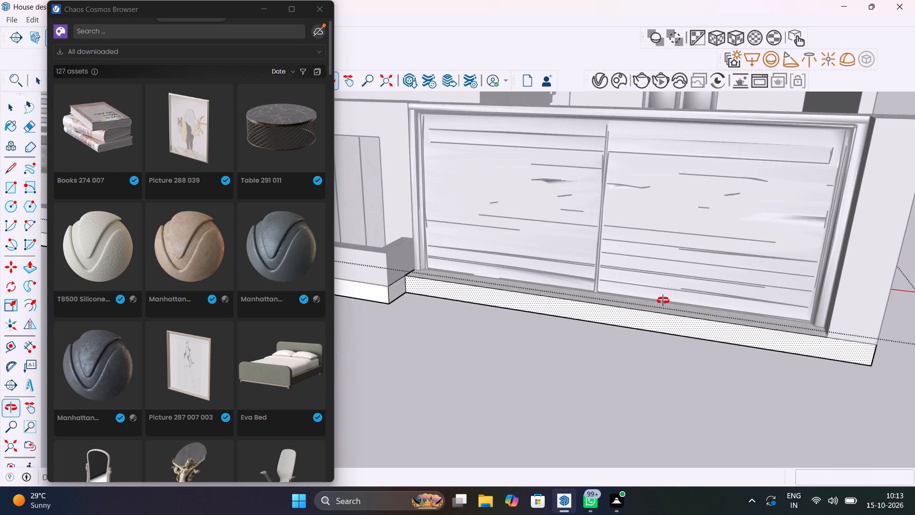
middle_click_drag(663, 300, 658, 289)
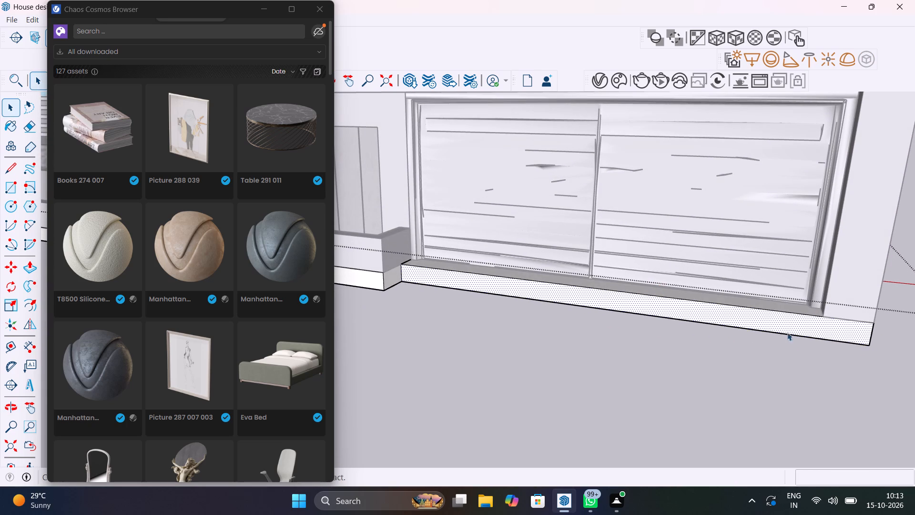
scroll(838, 325, "up", 6)
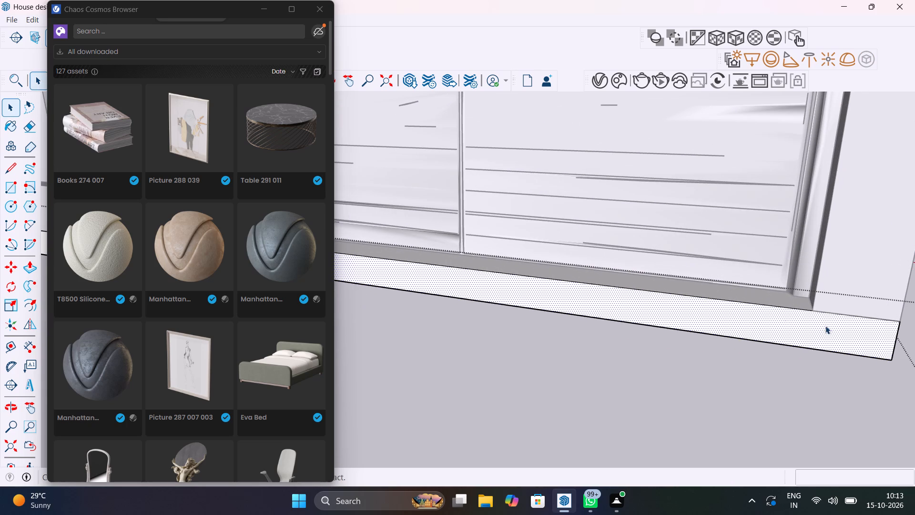
key("l")
left_click(811, 313)
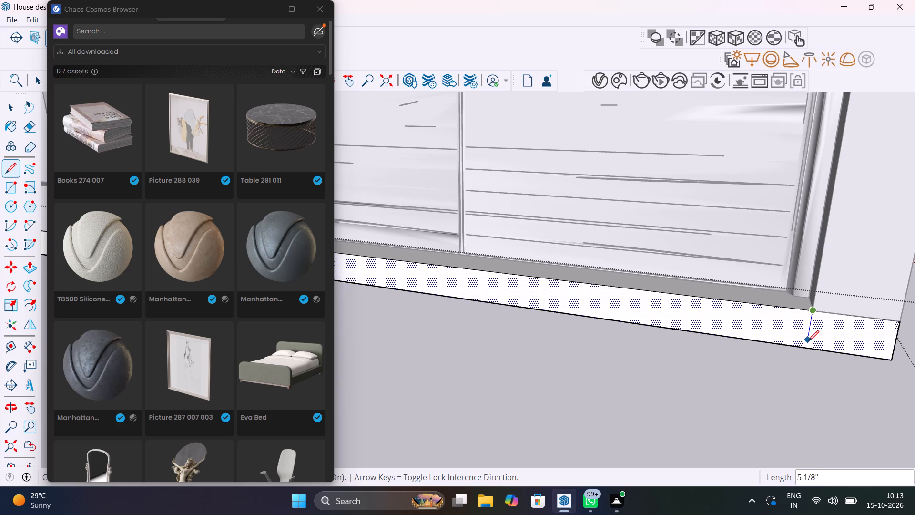
left_click(806, 347)
key("space")
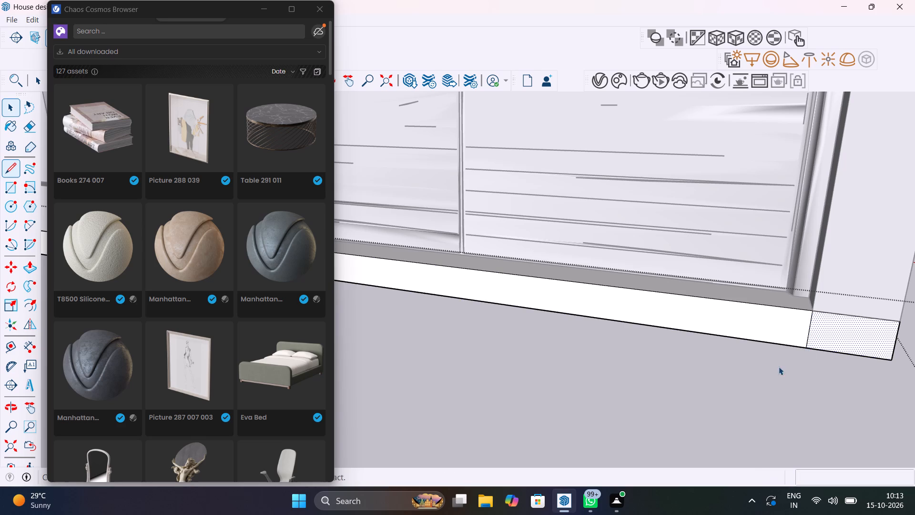
left_click(776, 370)
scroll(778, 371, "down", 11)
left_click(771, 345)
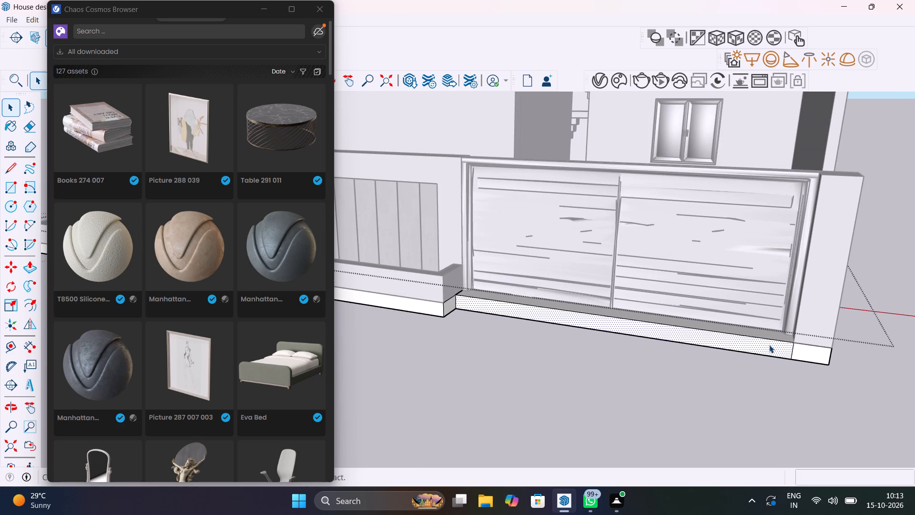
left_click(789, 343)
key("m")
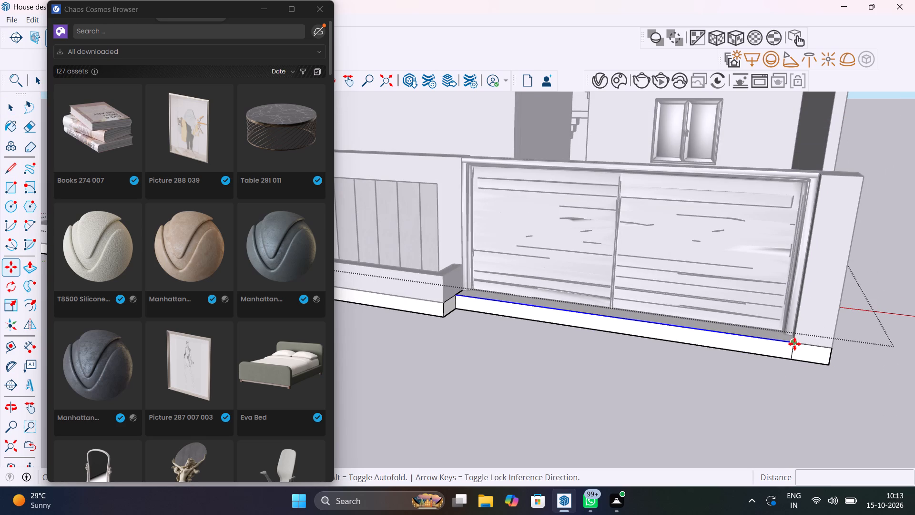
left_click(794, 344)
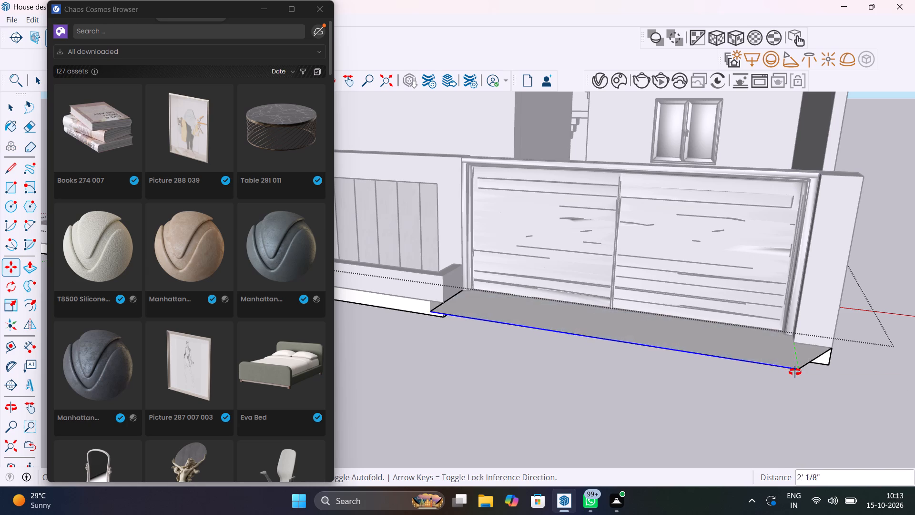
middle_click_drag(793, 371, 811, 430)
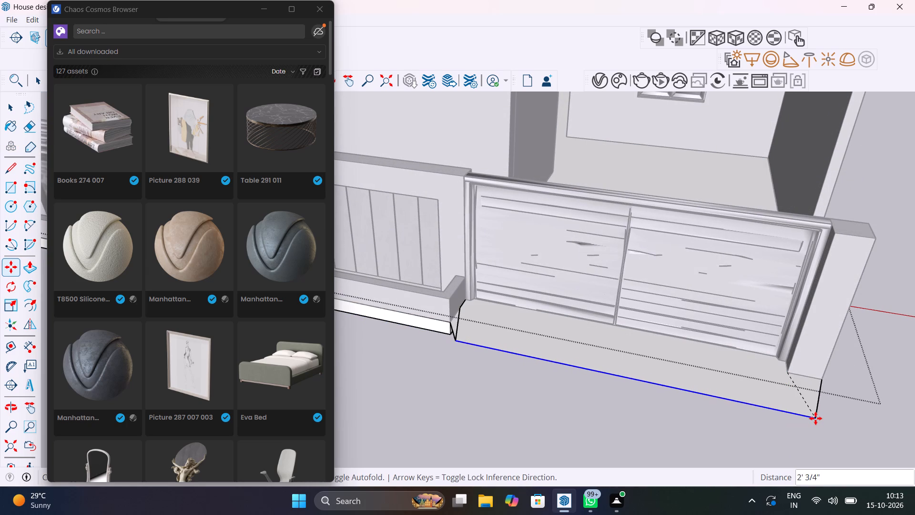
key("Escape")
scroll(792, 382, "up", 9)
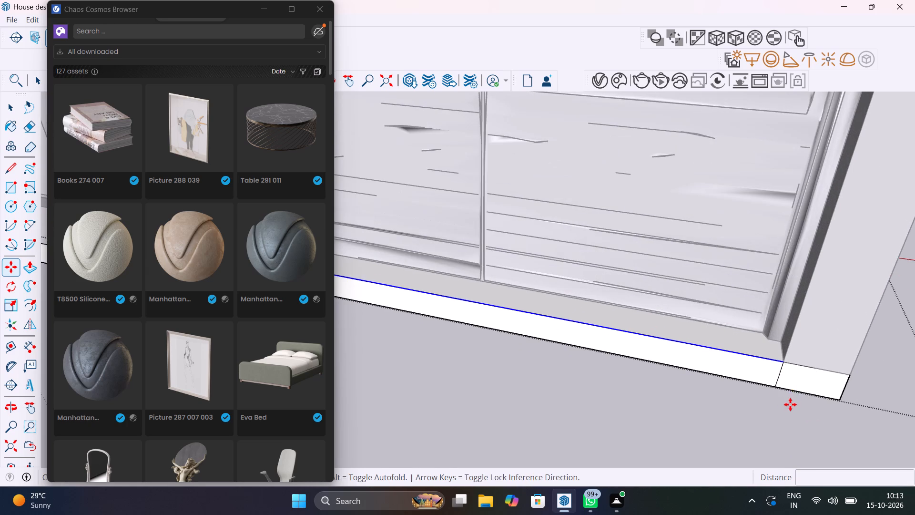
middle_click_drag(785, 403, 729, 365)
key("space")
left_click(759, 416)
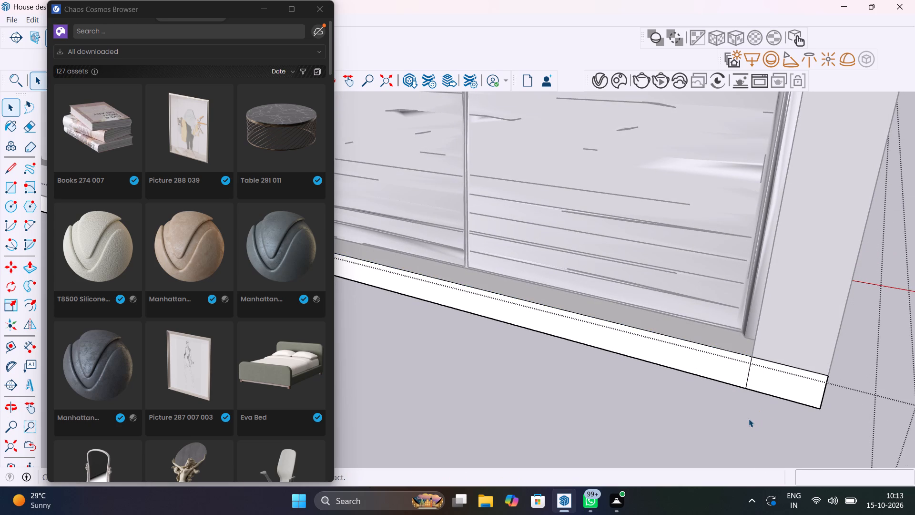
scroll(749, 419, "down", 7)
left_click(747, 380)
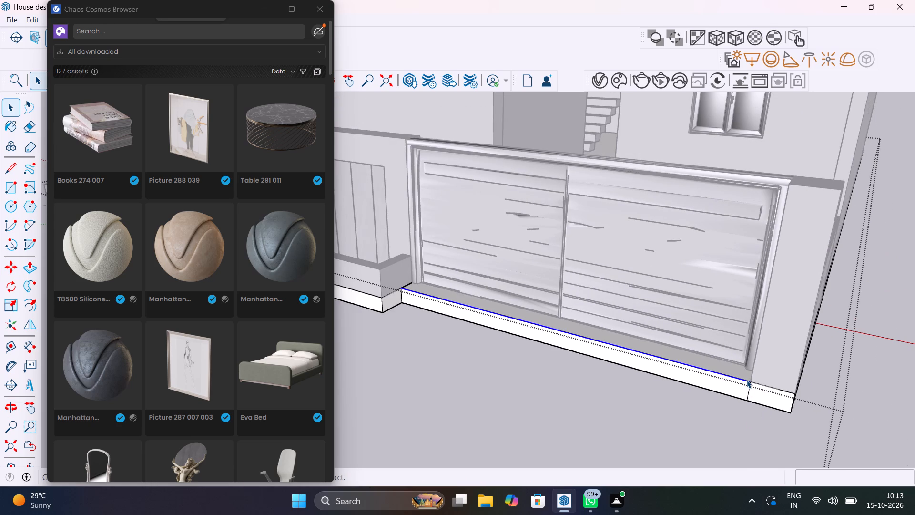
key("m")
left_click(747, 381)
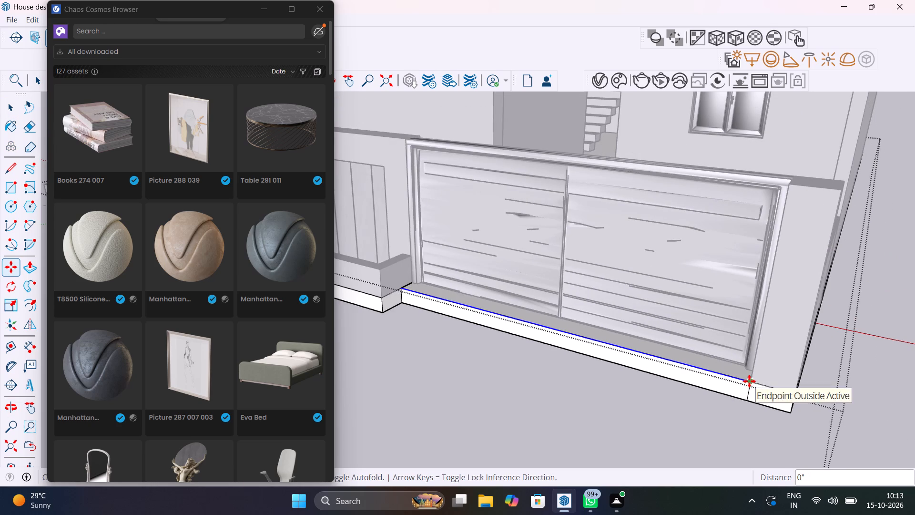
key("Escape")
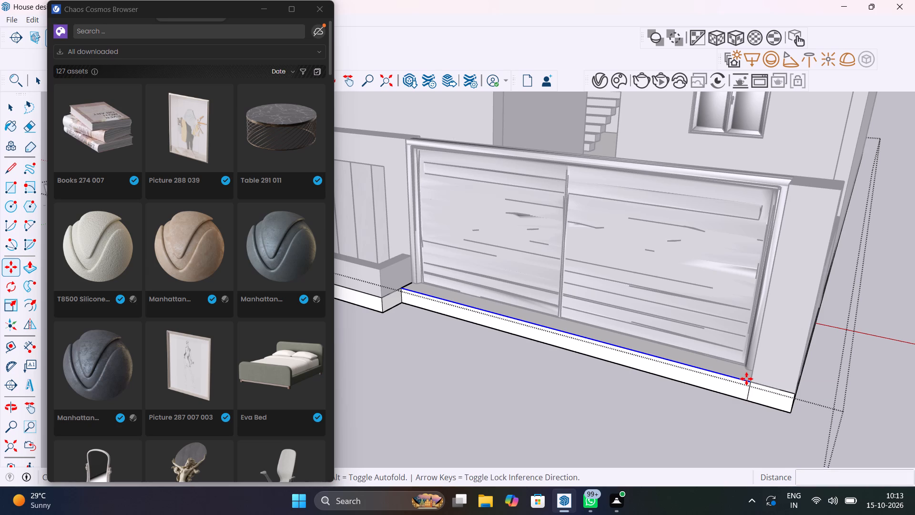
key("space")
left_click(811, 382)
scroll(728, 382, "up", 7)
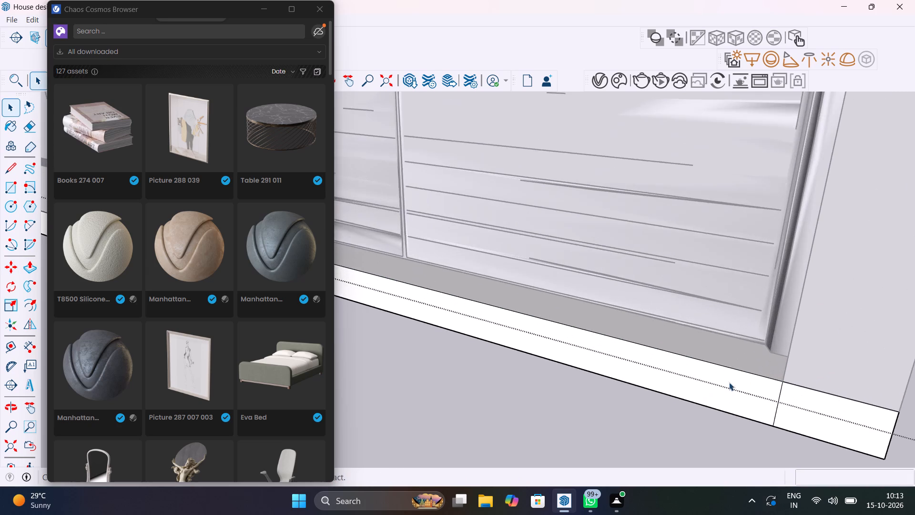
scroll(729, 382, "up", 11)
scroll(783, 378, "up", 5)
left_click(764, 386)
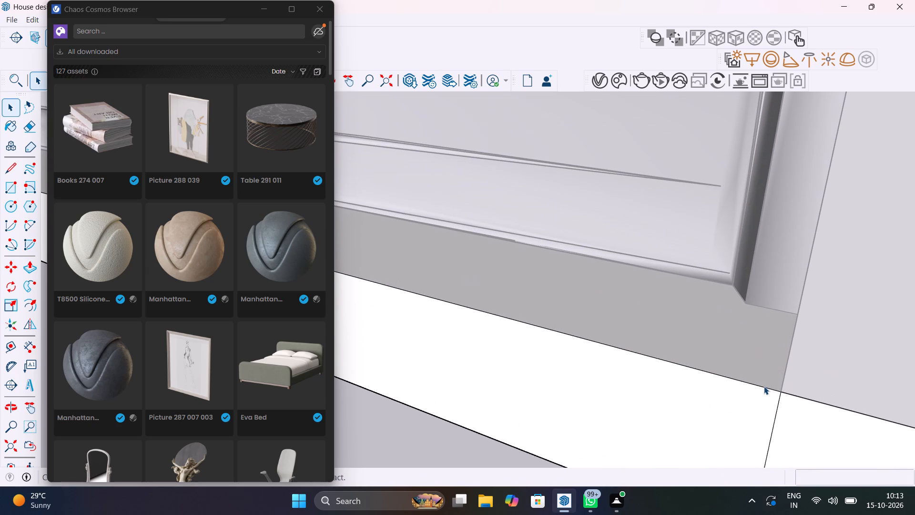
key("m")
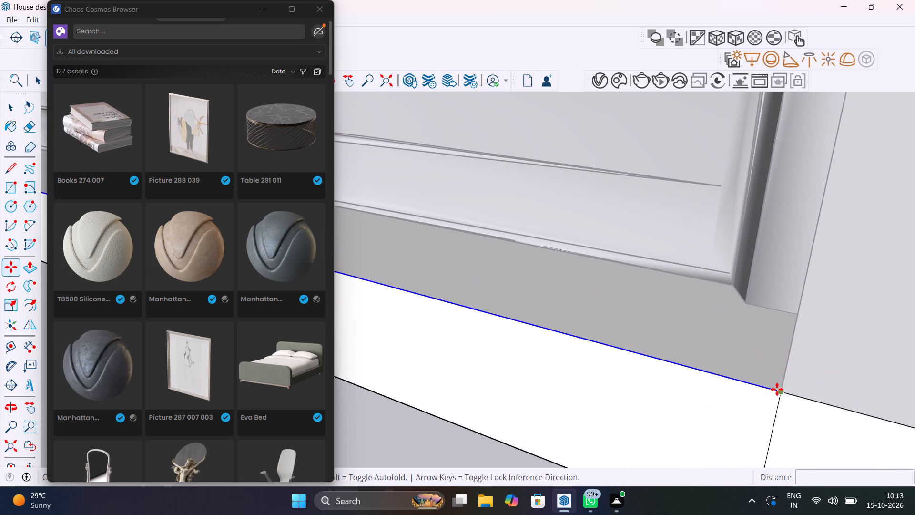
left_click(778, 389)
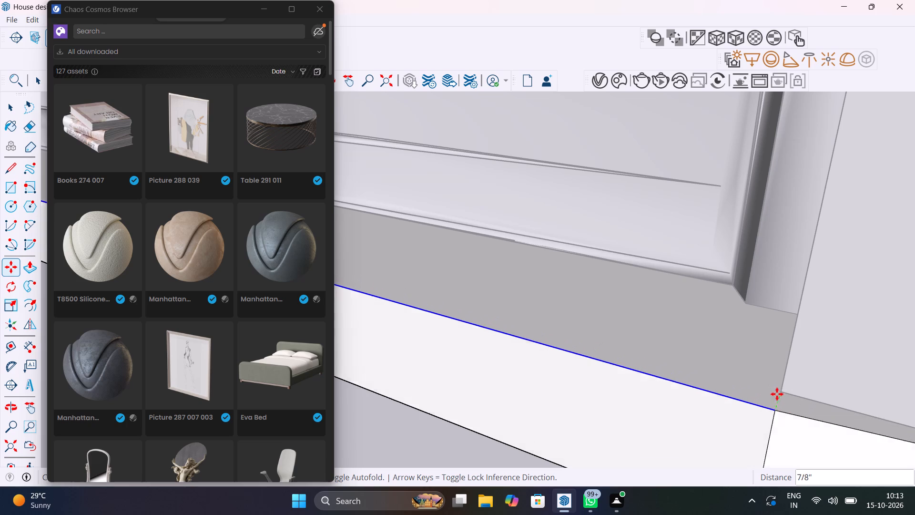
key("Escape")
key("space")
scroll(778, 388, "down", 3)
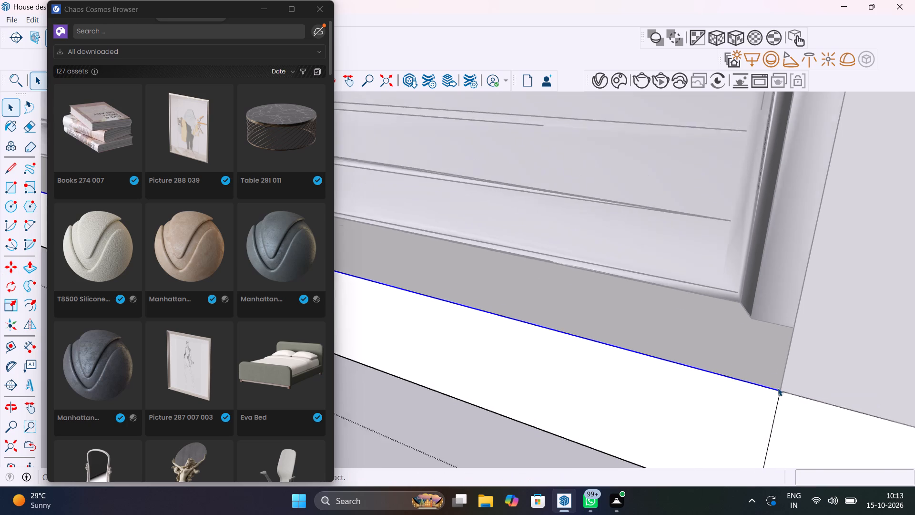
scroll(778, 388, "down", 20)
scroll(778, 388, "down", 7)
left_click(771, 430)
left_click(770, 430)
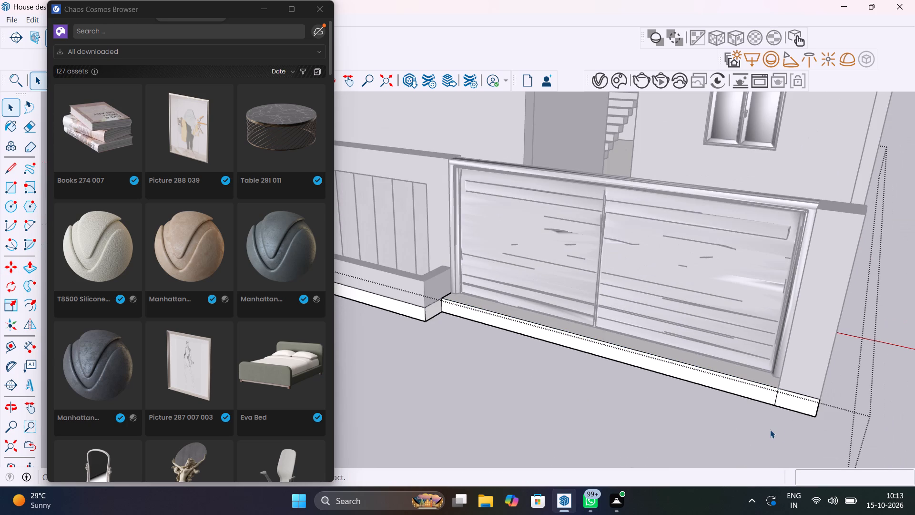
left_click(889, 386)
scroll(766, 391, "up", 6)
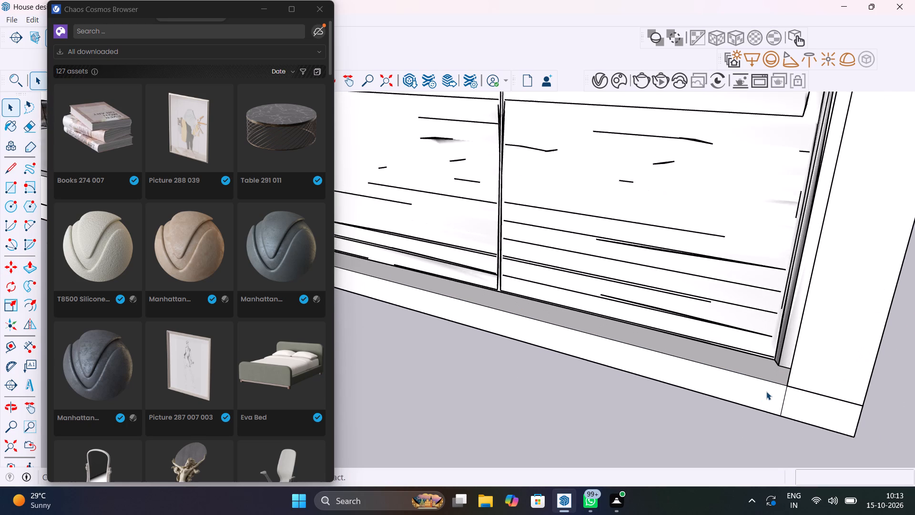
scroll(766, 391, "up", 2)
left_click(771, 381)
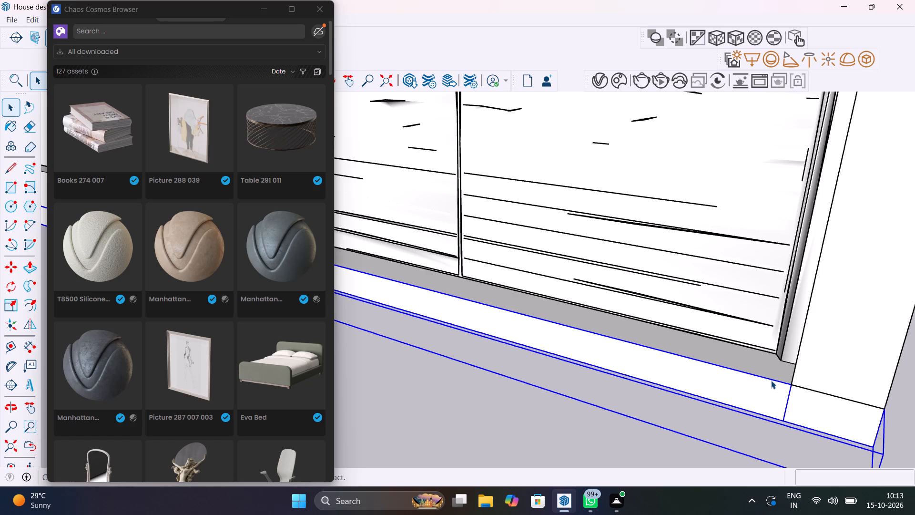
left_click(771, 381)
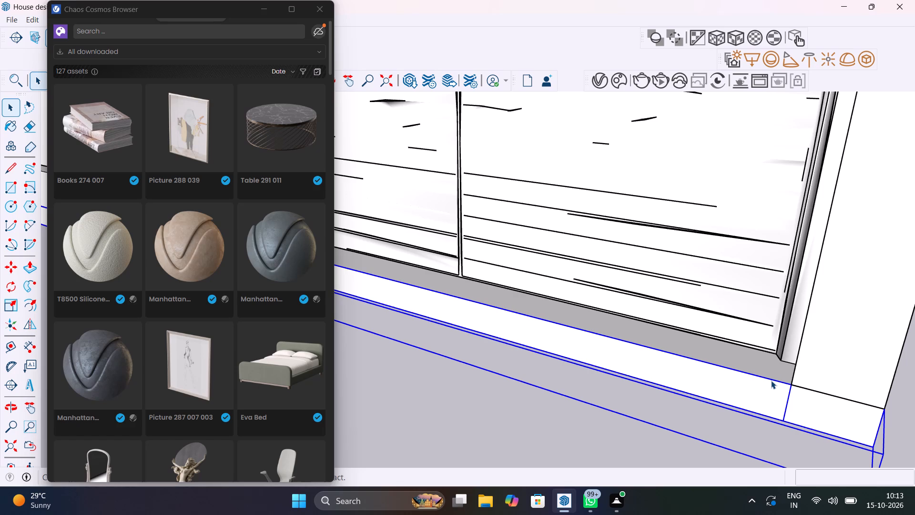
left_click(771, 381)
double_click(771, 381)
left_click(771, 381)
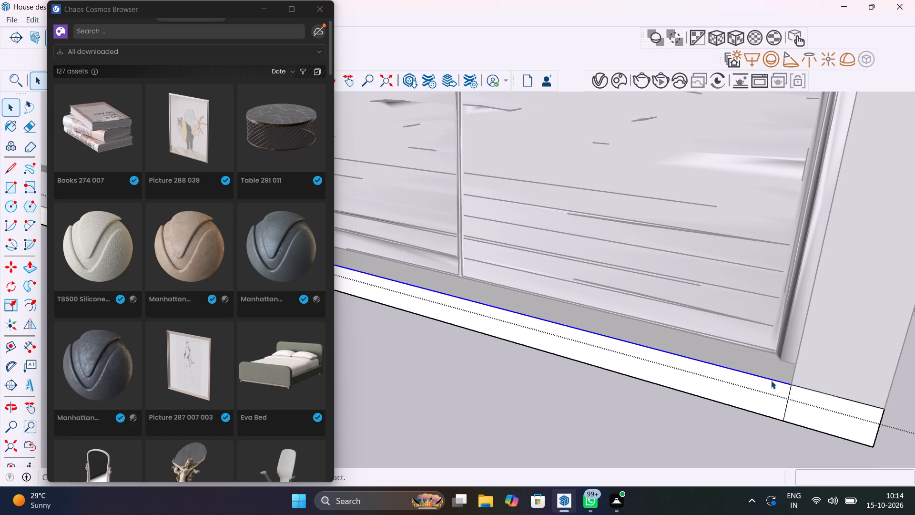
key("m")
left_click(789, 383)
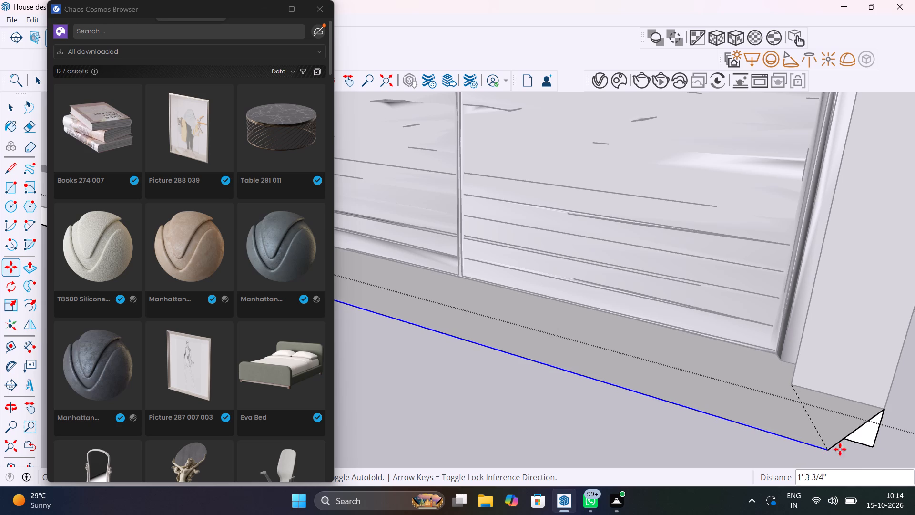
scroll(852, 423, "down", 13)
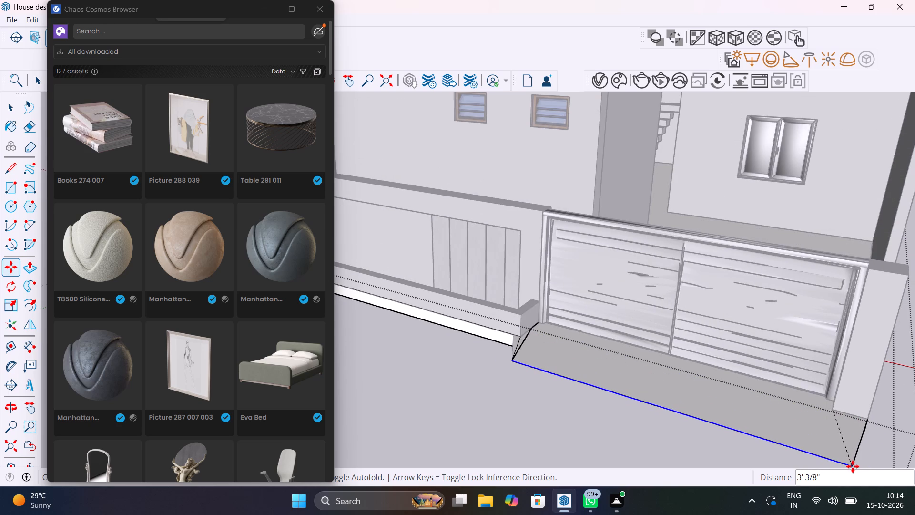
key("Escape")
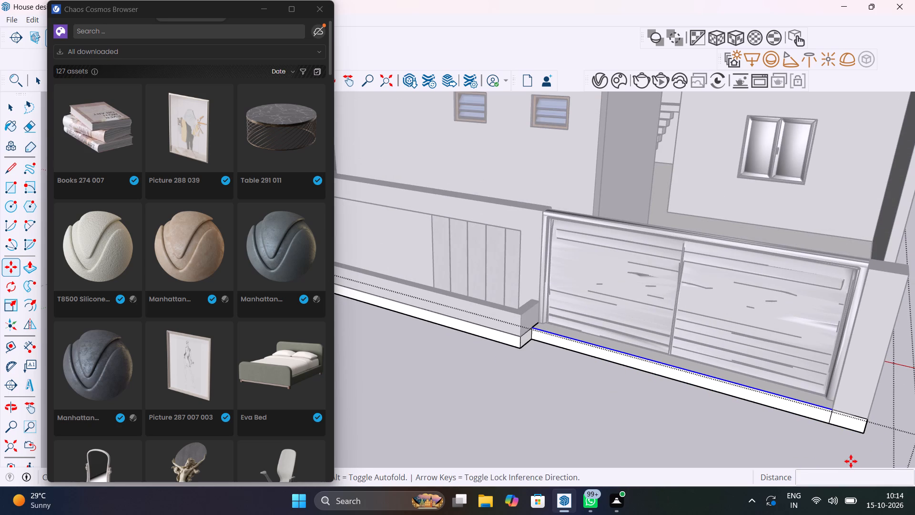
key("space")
Extrude the plinth's front face below the gate outward about 1 1/2", up to the line at the end pillar.
scroll(784, 415, "up", 2)
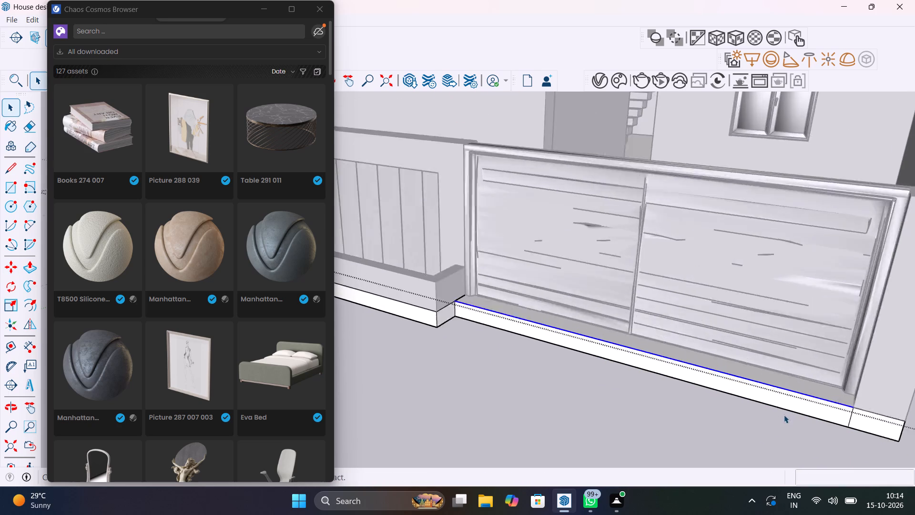
scroll(784, 415, "up", 3)
middle_click_drag(779, 412, 724, 359, "shift")
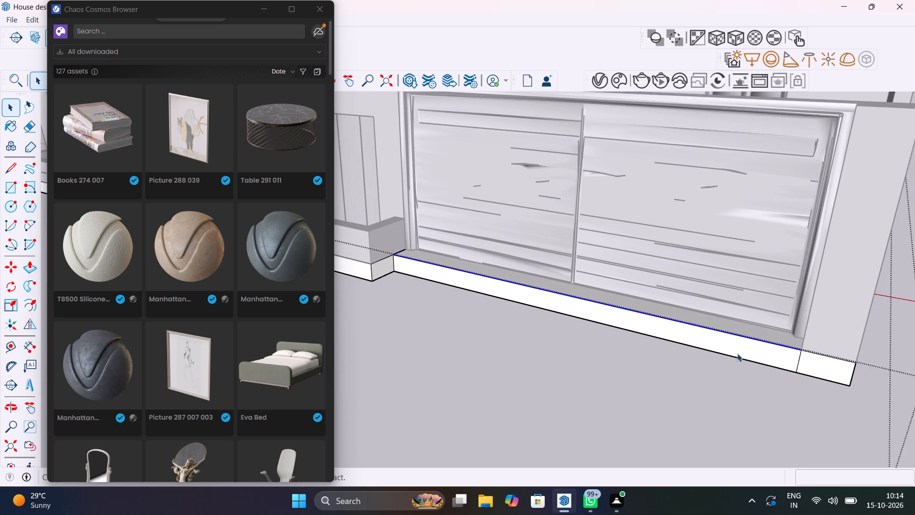
left_click(743, 350)
key("p")
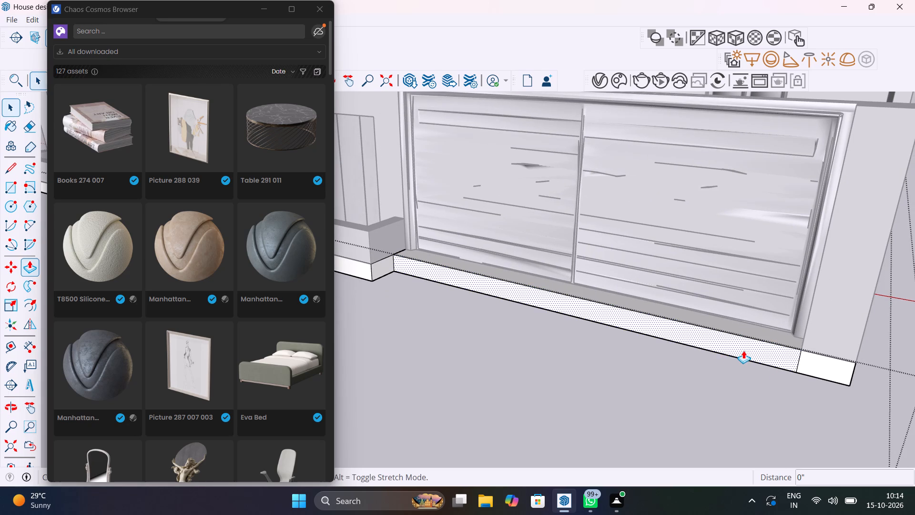
left_click(761, 350)
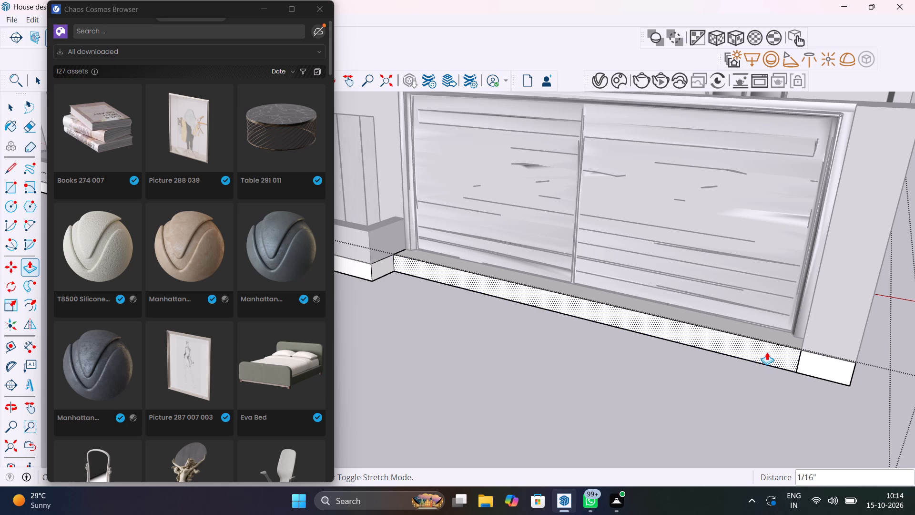
left_click(767, 355)
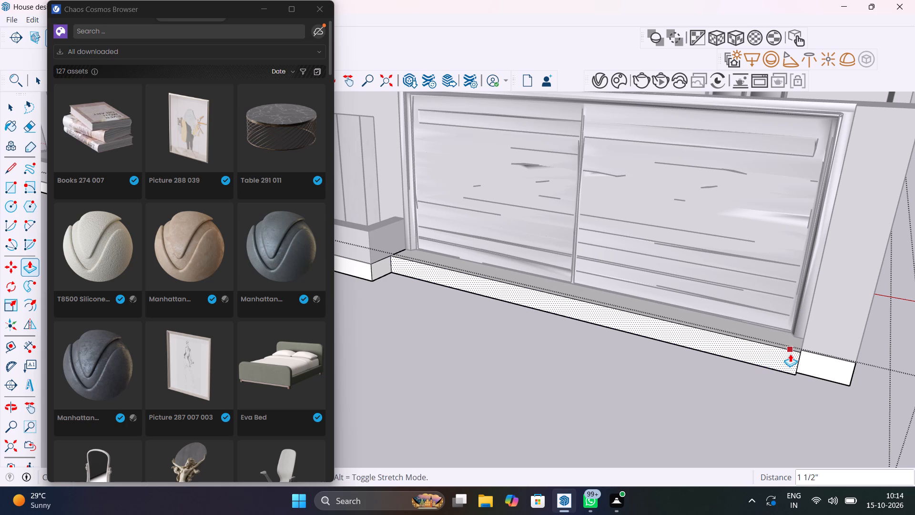
key("space")
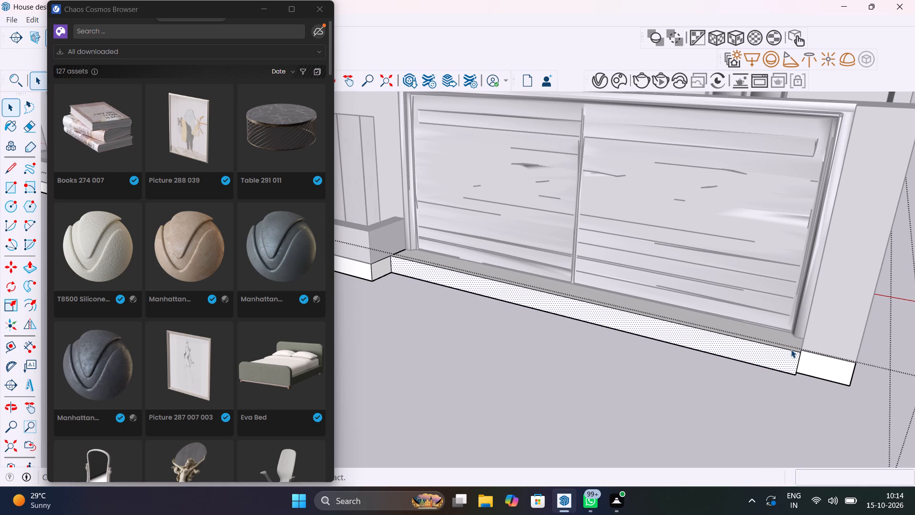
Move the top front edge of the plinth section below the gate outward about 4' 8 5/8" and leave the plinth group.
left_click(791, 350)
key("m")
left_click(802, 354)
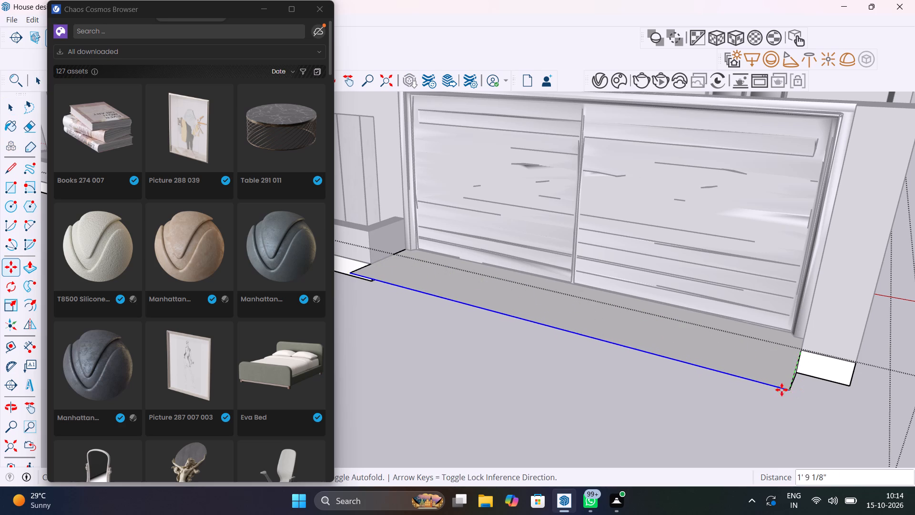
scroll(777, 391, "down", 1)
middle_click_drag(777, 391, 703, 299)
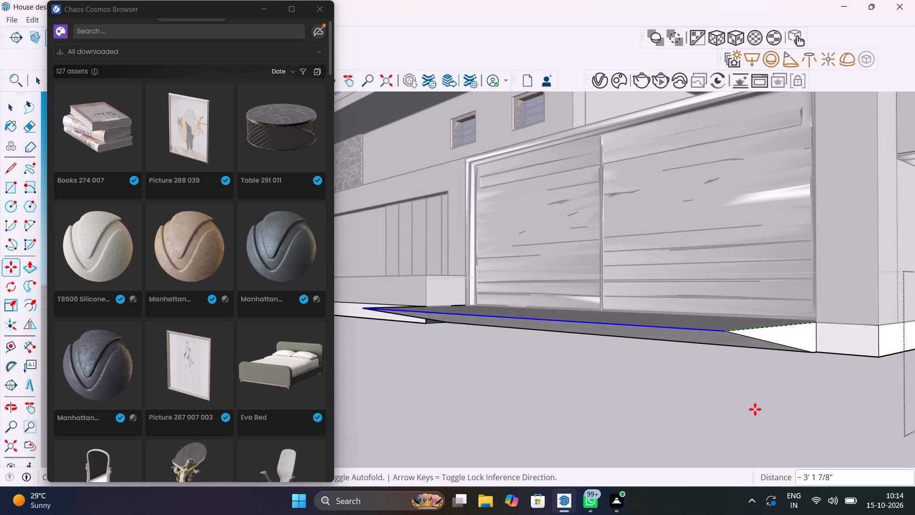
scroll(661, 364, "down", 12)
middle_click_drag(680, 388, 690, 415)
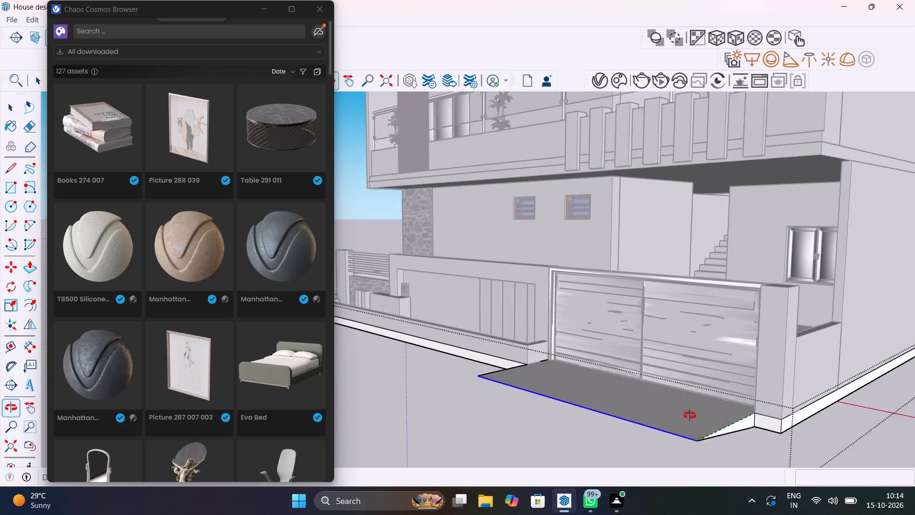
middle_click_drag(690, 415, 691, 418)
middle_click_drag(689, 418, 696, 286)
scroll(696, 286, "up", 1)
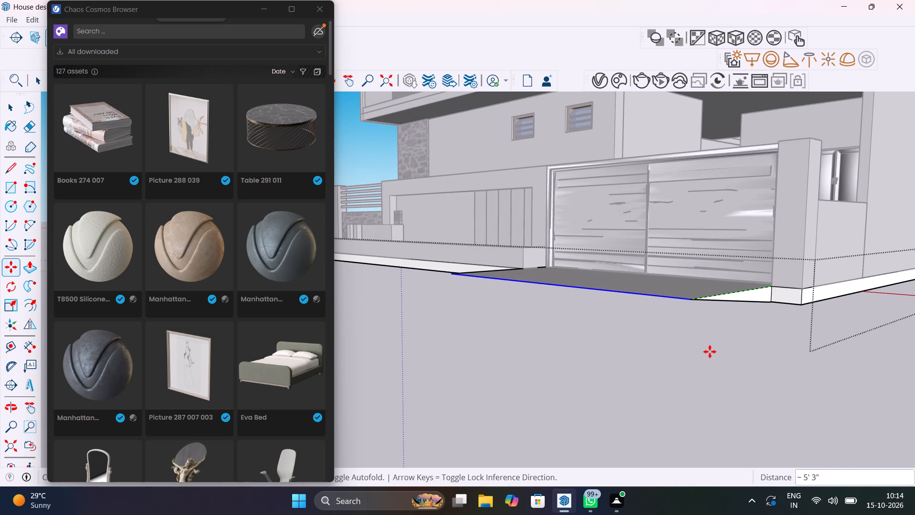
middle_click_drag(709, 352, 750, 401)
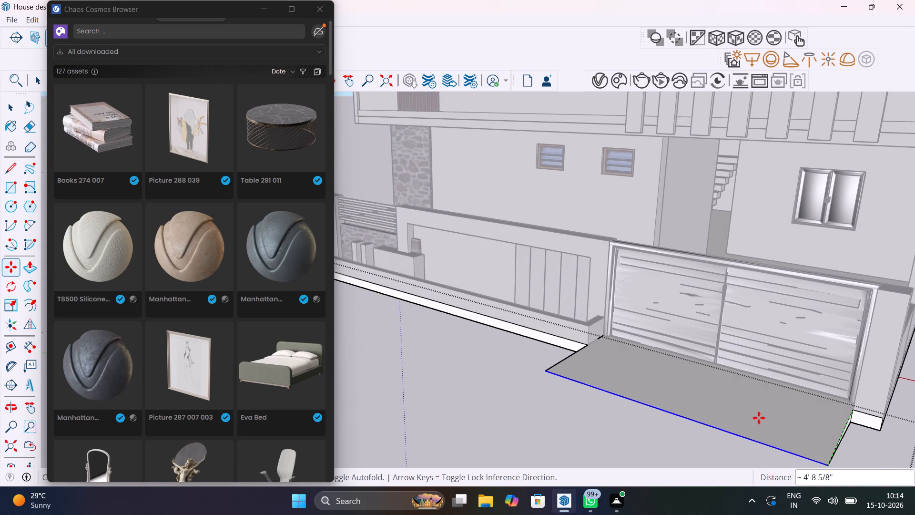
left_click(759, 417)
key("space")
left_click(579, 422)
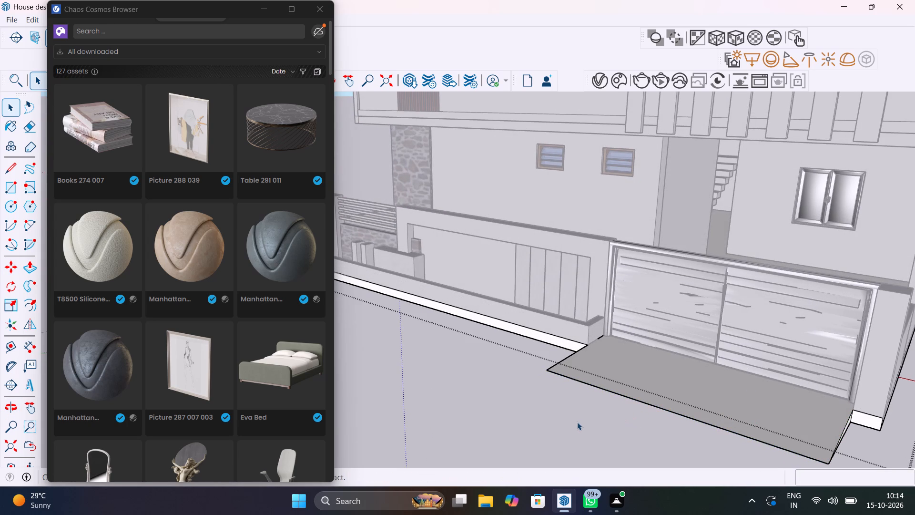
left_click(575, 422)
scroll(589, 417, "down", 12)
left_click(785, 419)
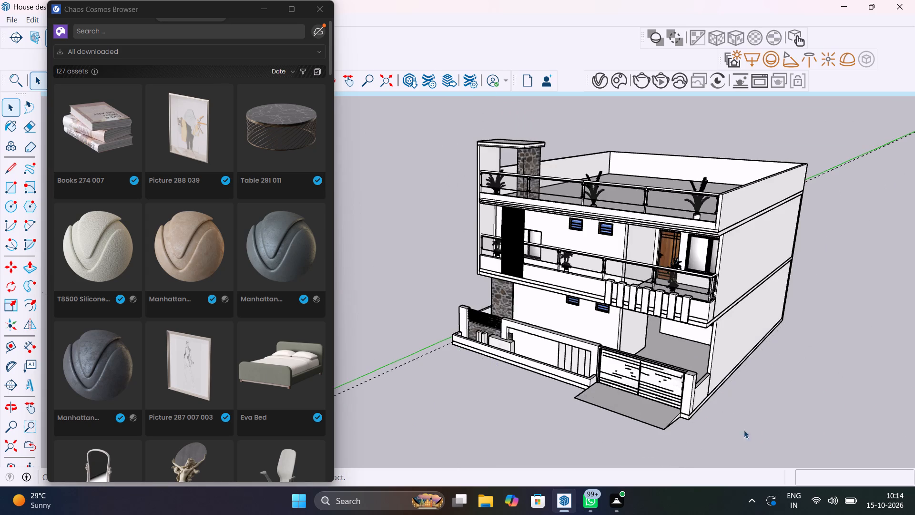
Examine the extended slab below the gate and its meeting with the boundary wall from several angles, including a low view.
scroll(751, 433, "down", 1)
middle_click_drag(754, 433, 902, 431)
scroll(656, 346, "up", 12)
middle_click_drag(669, 389, 755, 381)
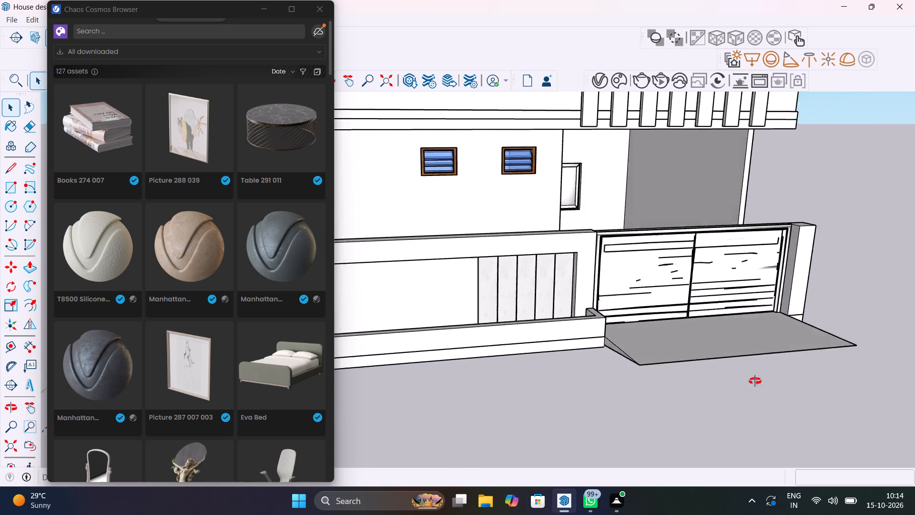
middle_click_drag(755, 381, 837, 315)
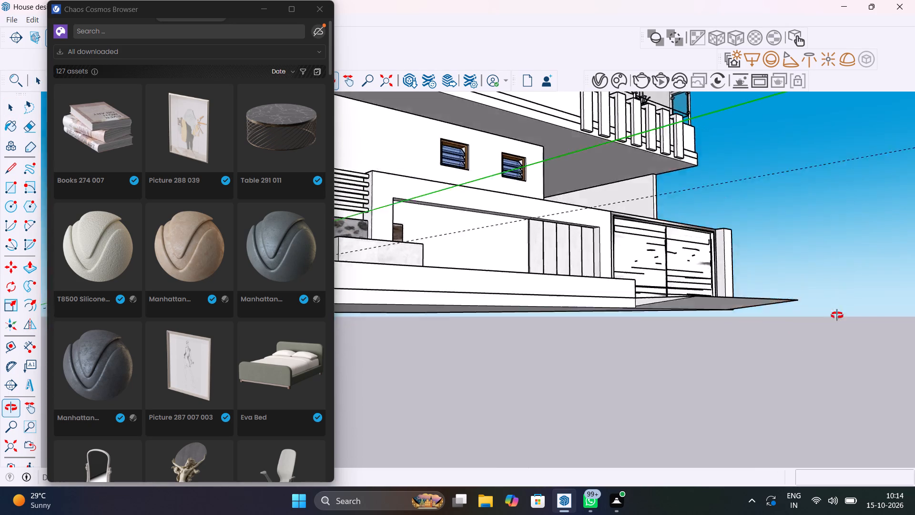
middle_click_drag(837, 315, 603, 299)
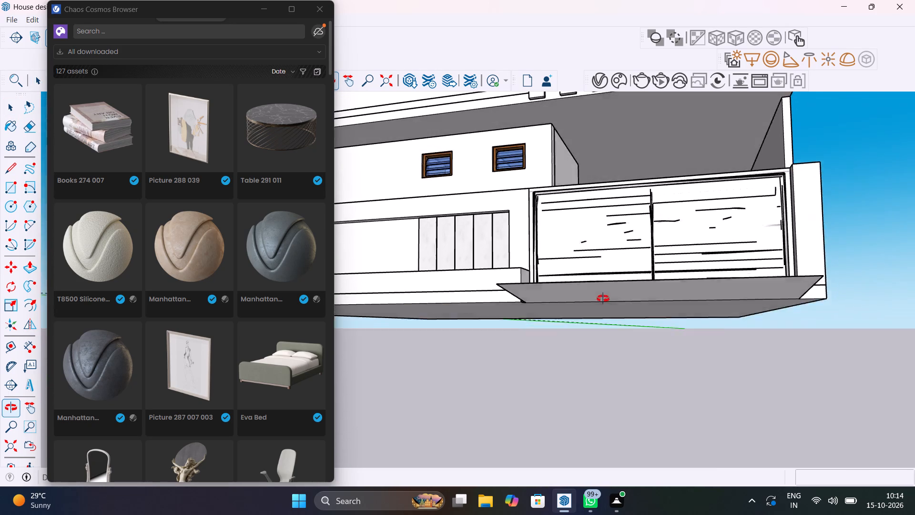
middle_click_drag(603, 299, 605, 351)
left_click(619, 364)
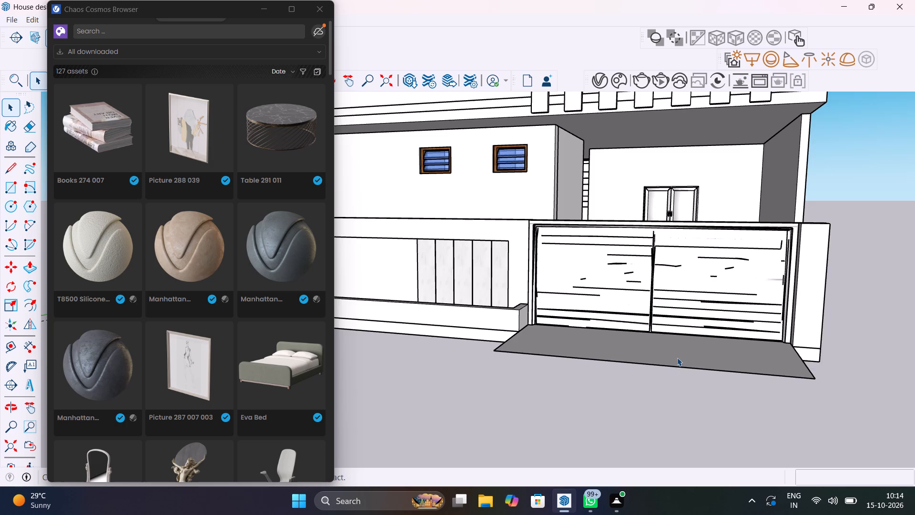
scroll(678, 358, "down", 6)
left_click(686, 362)
scroll(718, 367, "down", 2)
middle_click_drag(721, 371, 705, 418)
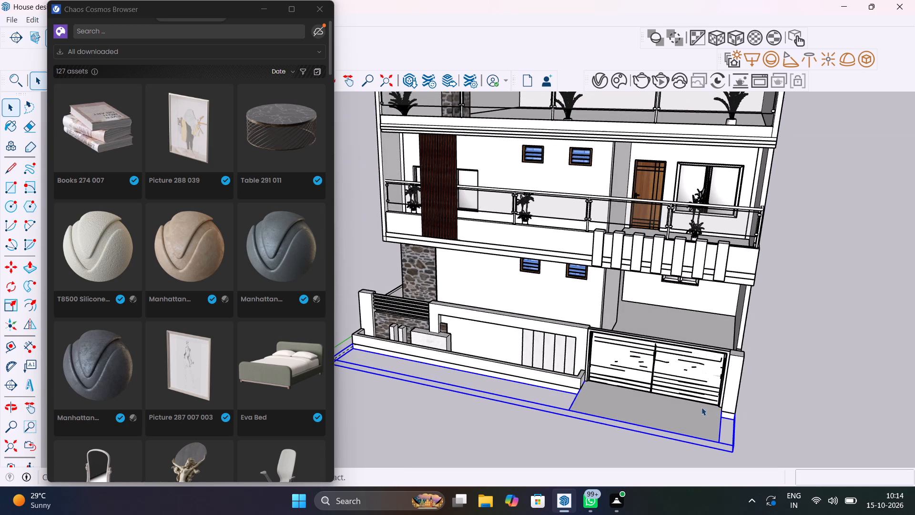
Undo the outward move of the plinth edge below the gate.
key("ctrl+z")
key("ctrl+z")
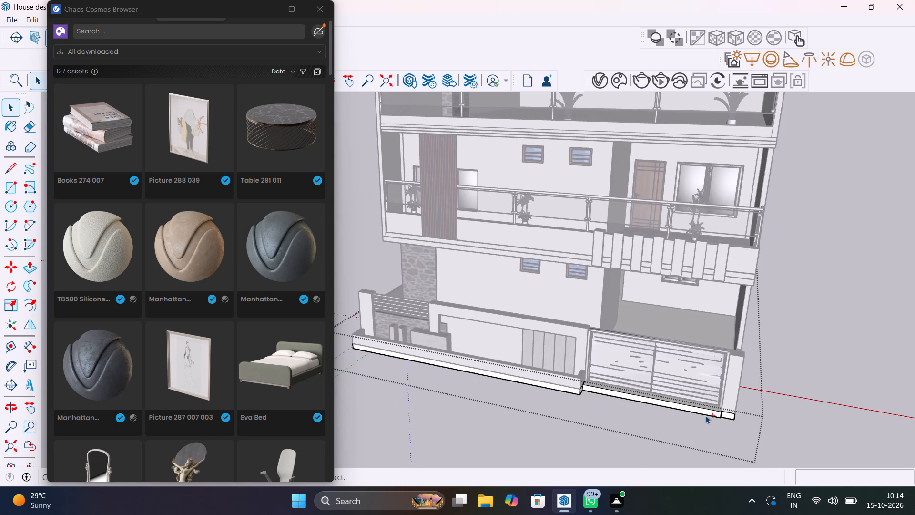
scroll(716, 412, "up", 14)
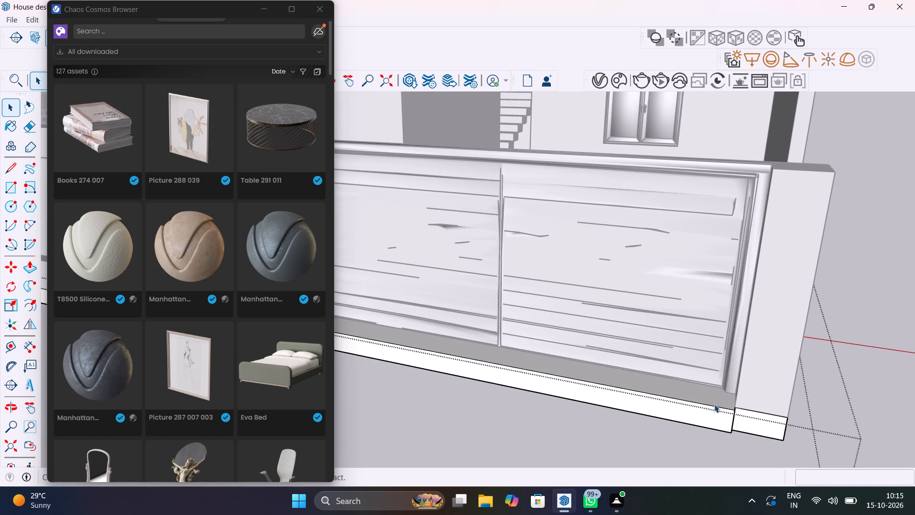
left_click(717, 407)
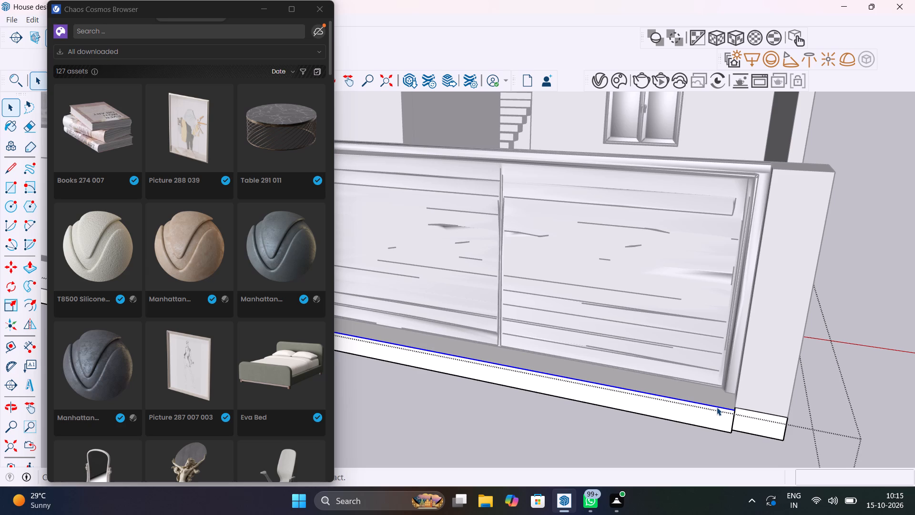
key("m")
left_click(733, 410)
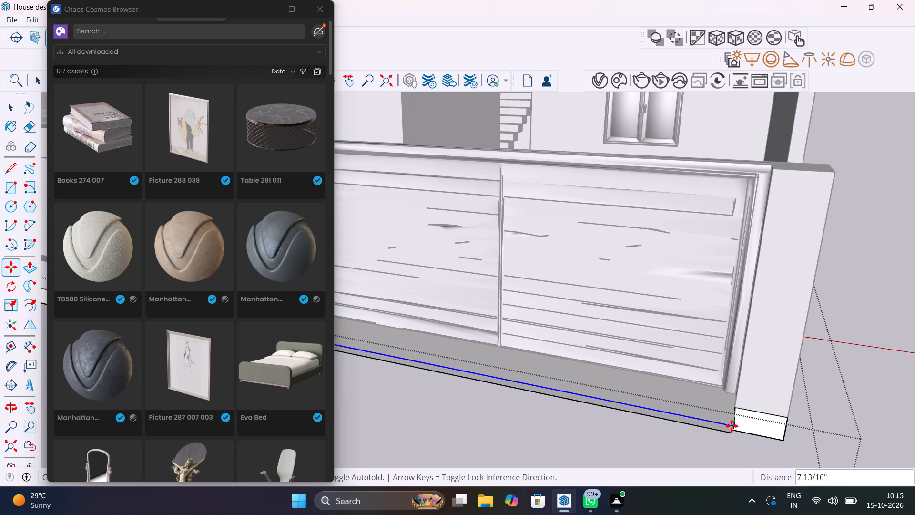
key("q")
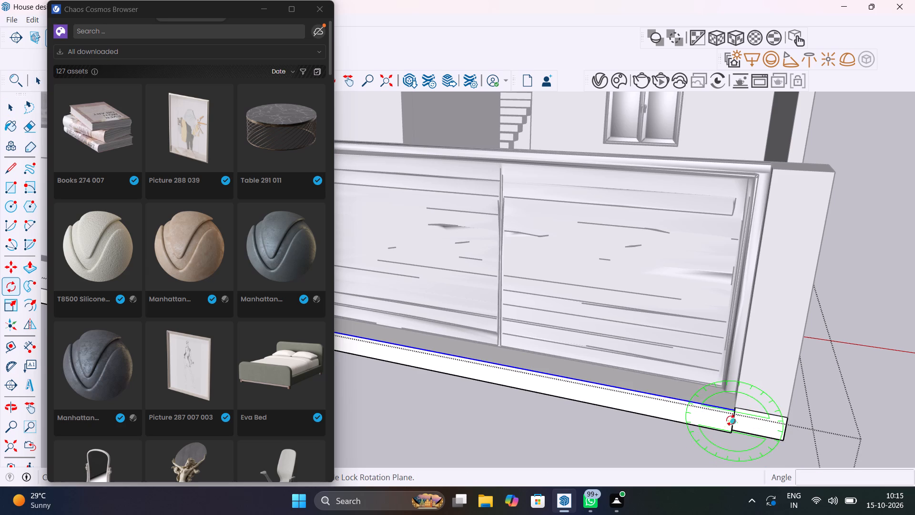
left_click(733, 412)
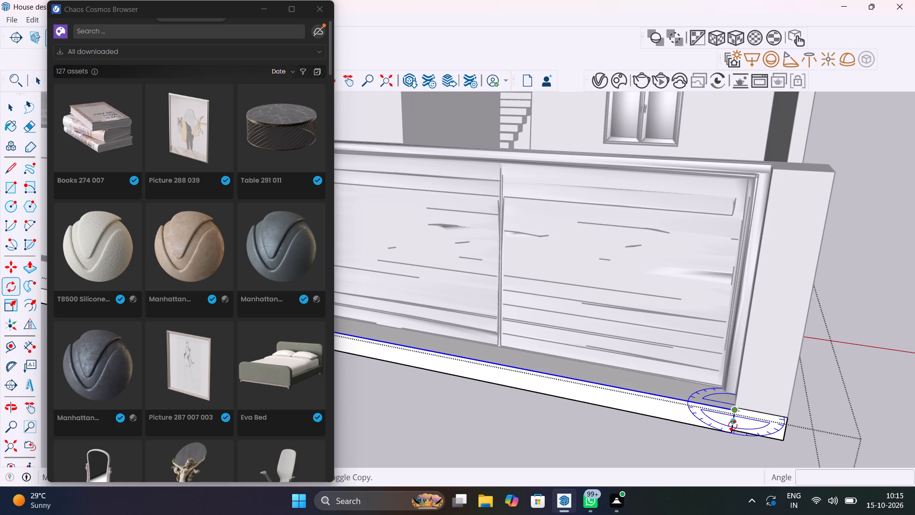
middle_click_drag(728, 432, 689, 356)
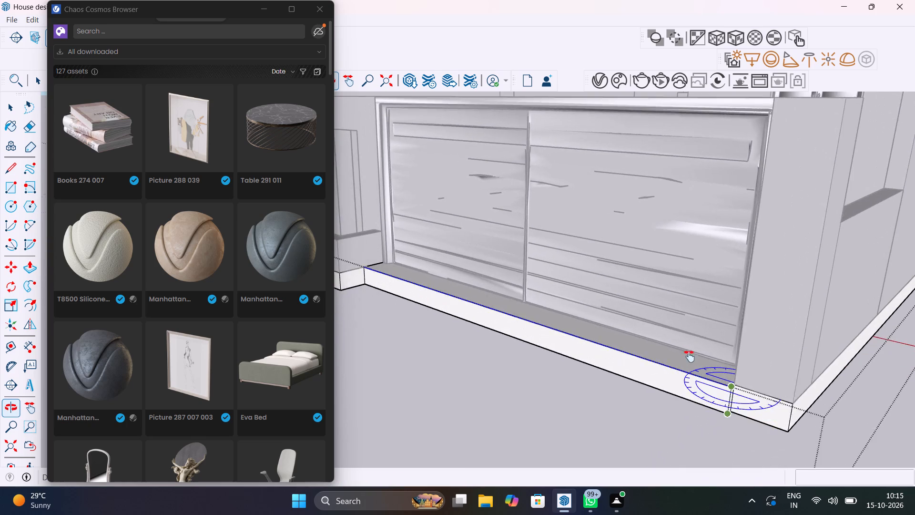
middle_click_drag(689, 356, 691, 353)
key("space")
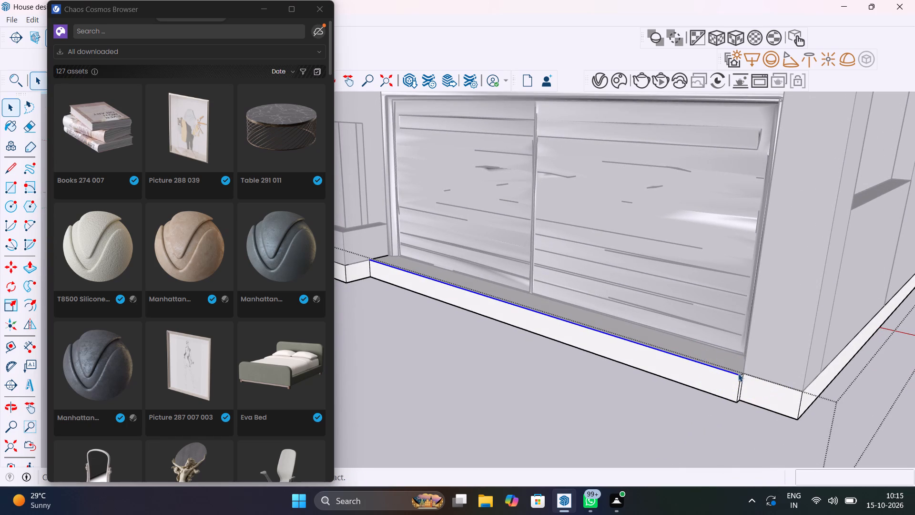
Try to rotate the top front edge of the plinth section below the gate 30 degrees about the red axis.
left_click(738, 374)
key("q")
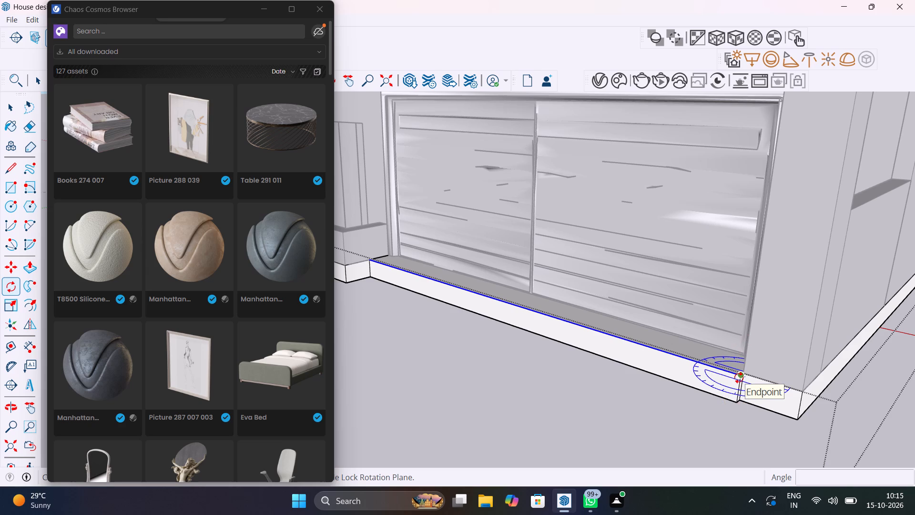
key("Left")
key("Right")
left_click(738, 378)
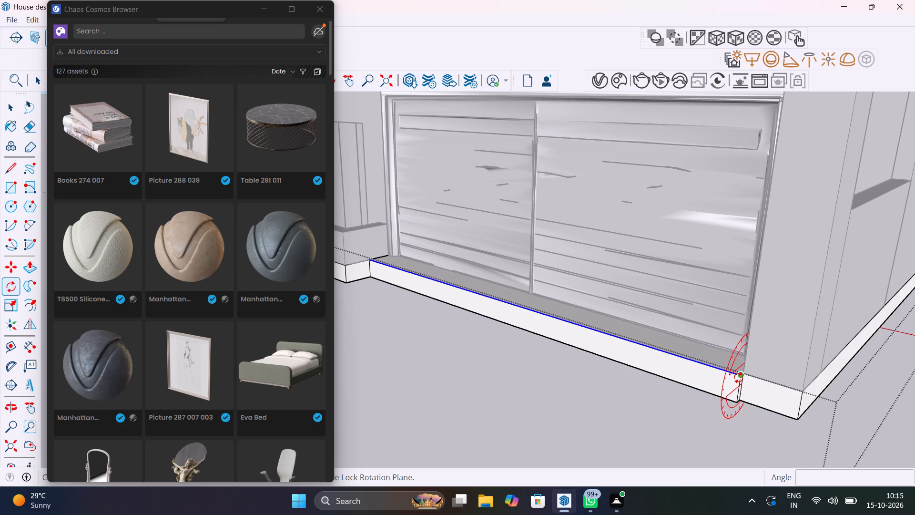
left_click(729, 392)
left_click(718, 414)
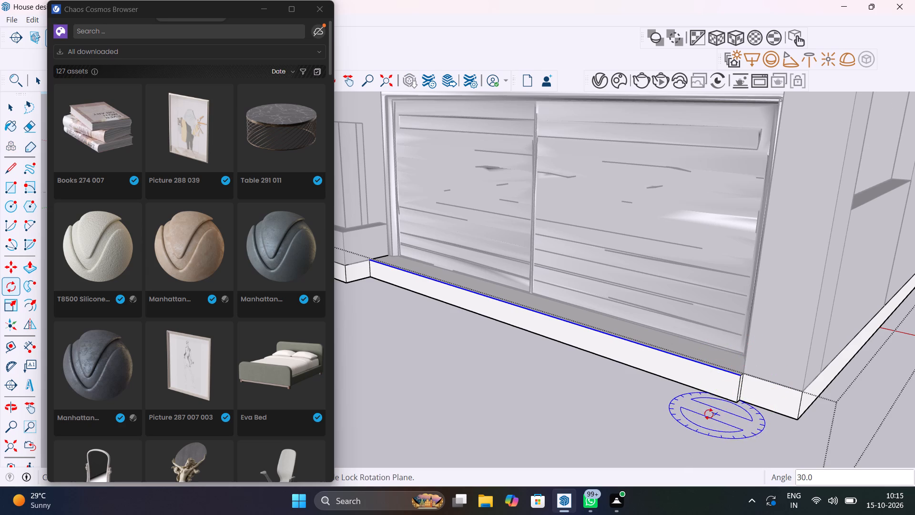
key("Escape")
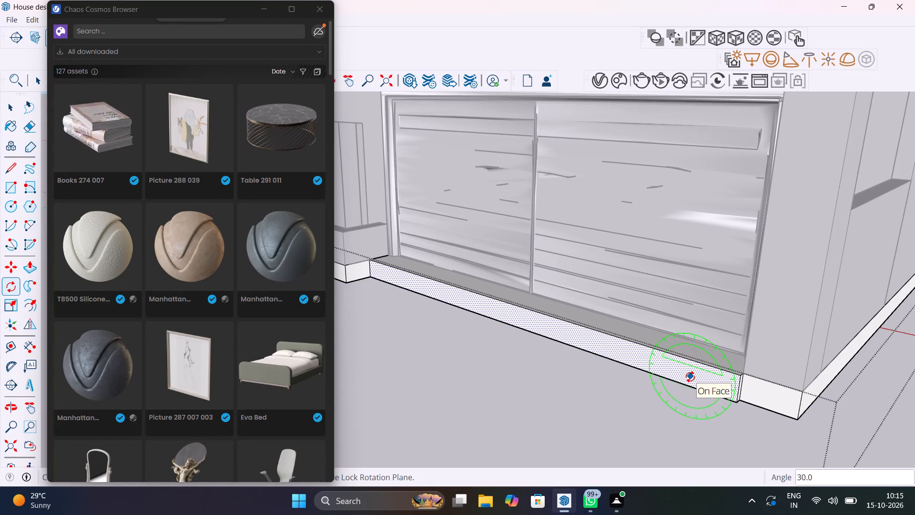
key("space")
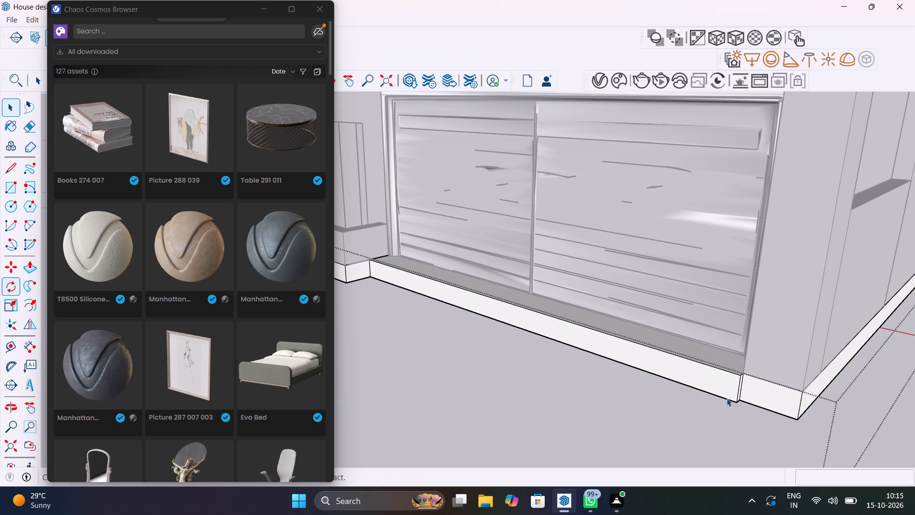
Copy the top front edge of the plinth section below the gate about 3 5/16" down its front face.
scroll(738, 378, "up", 6)
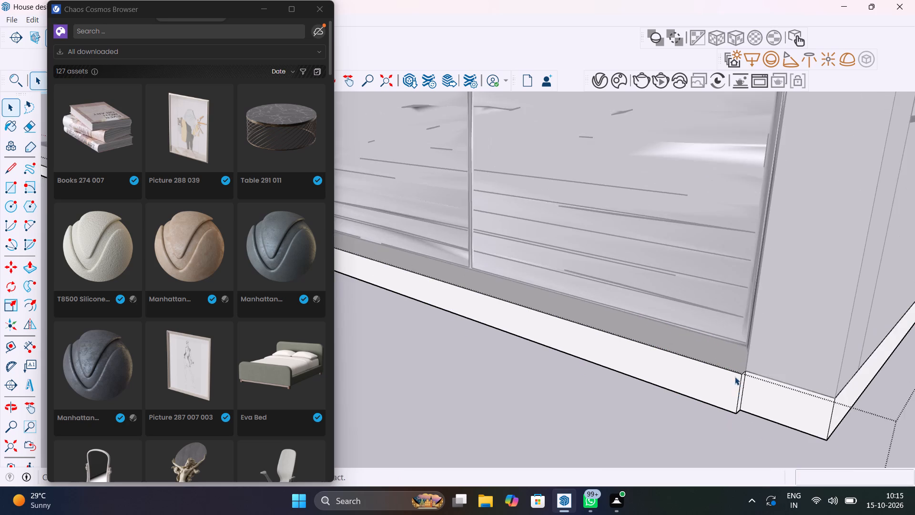
scroll(735, 377, "up", 3)
left_click(738, 370)
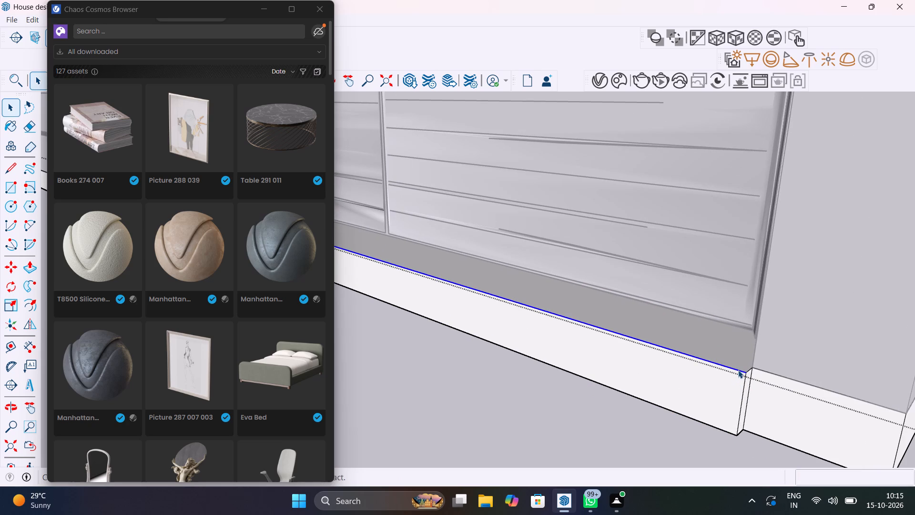
key("m")
left_click(744, 376)
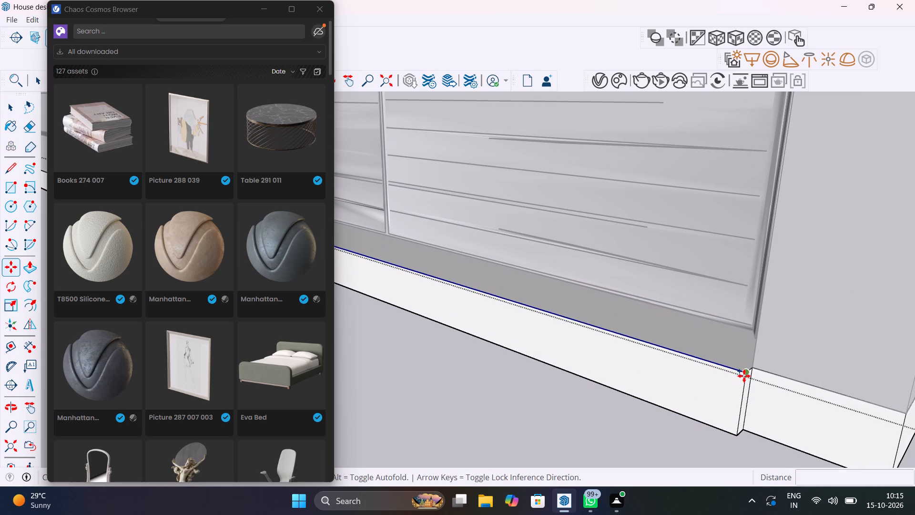
left_click(742, 403)
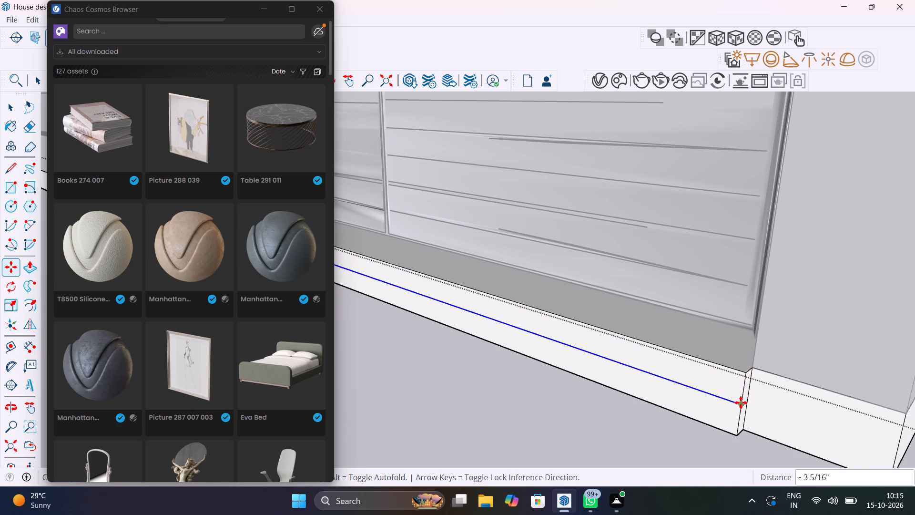
key("space")
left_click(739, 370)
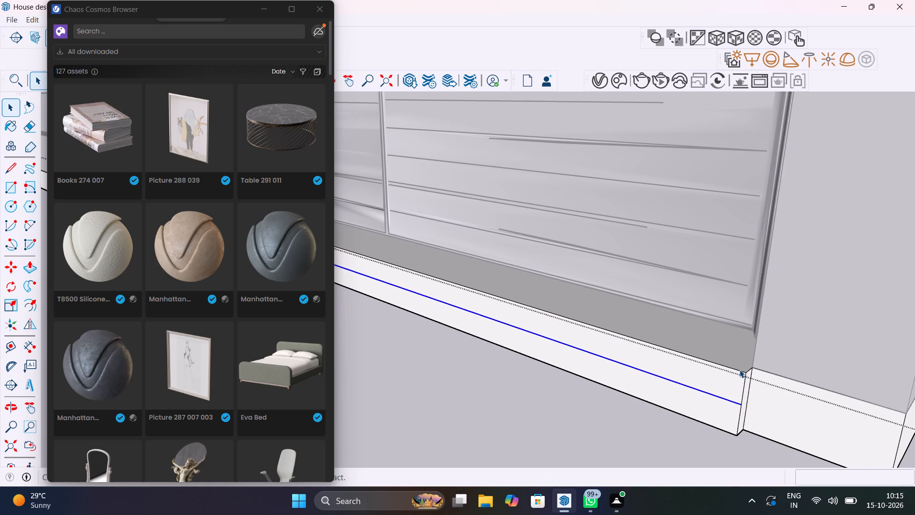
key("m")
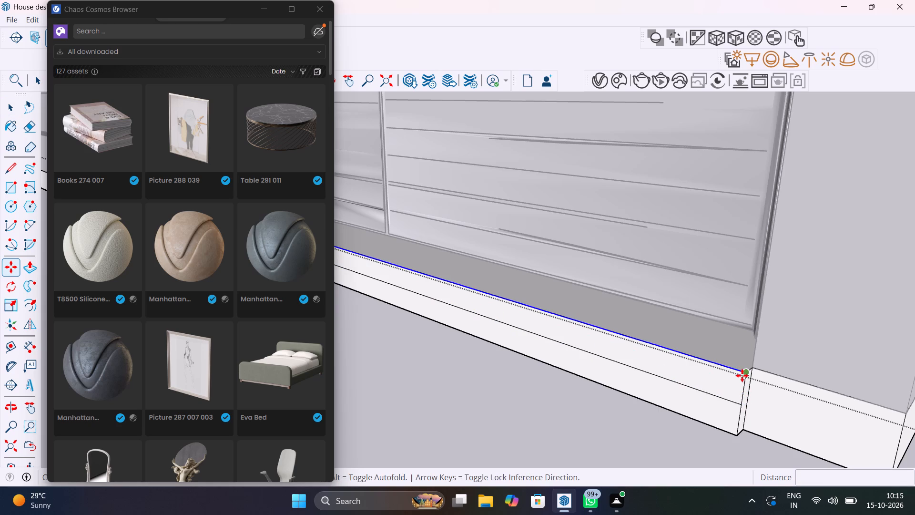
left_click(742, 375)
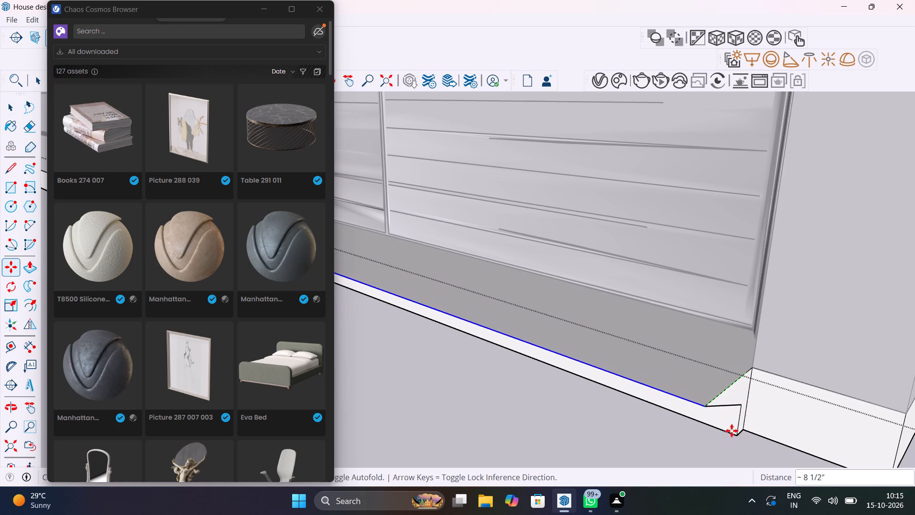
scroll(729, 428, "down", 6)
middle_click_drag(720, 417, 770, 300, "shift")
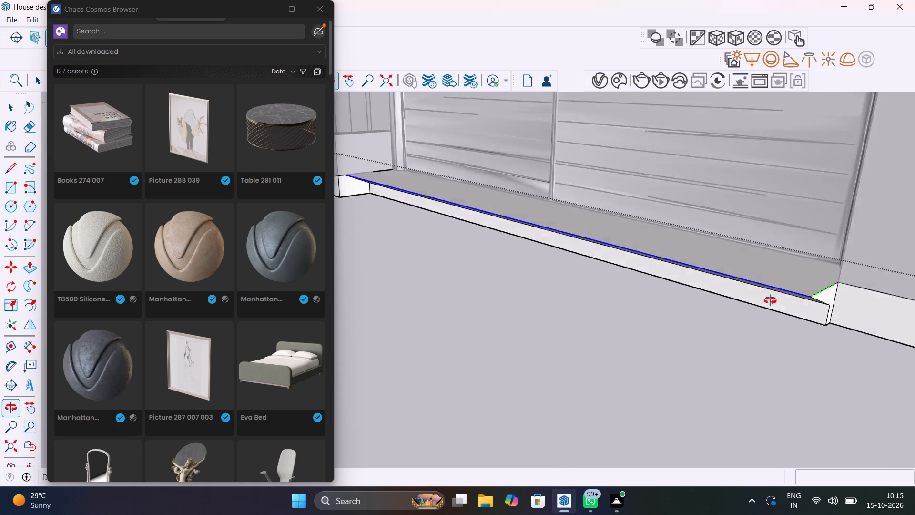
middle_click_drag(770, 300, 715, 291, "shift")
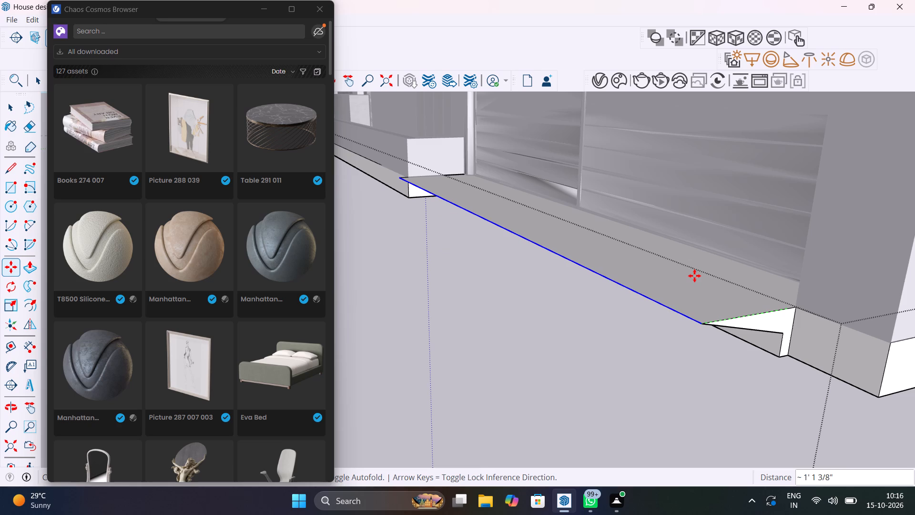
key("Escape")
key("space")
Leave the plinth group and draw a rectangle about 2' 8 5/16" by 8' 5/8" on the open ground before the gate.
scroll(694, 276, "down", 19)
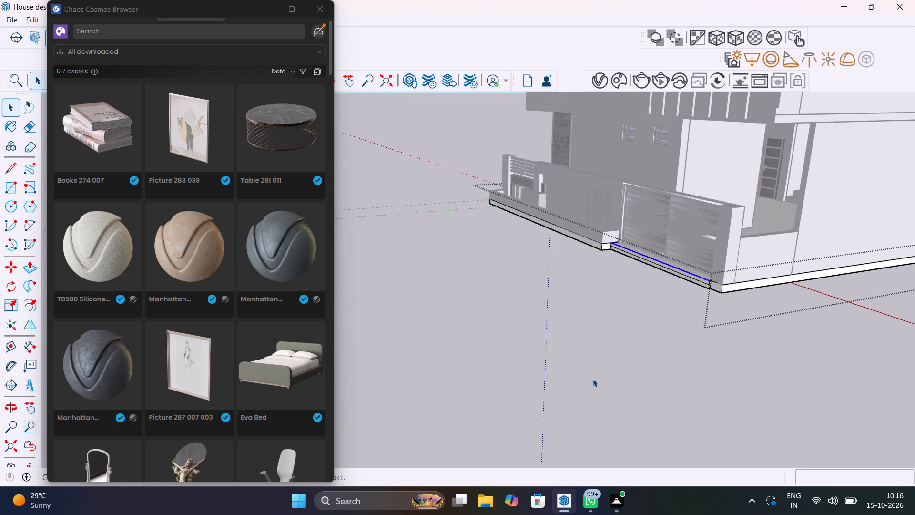
left_click(592, 378)
scroll(529, 352, "up", 1)
middle_click_drag(562, 351, 553, 342)
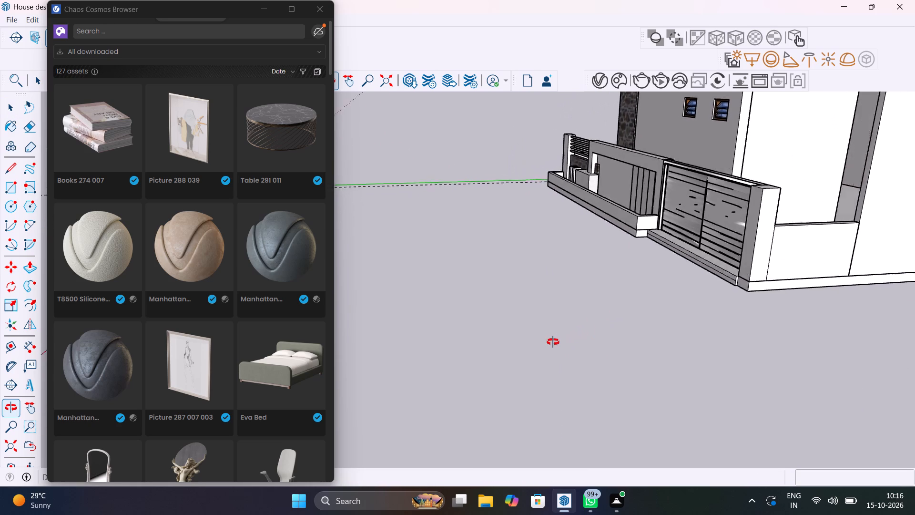
middle_click_drag(553, 342, 553, 342)
scroll(553, 342, "up", 1)
key("r")
left_click(393, 340)
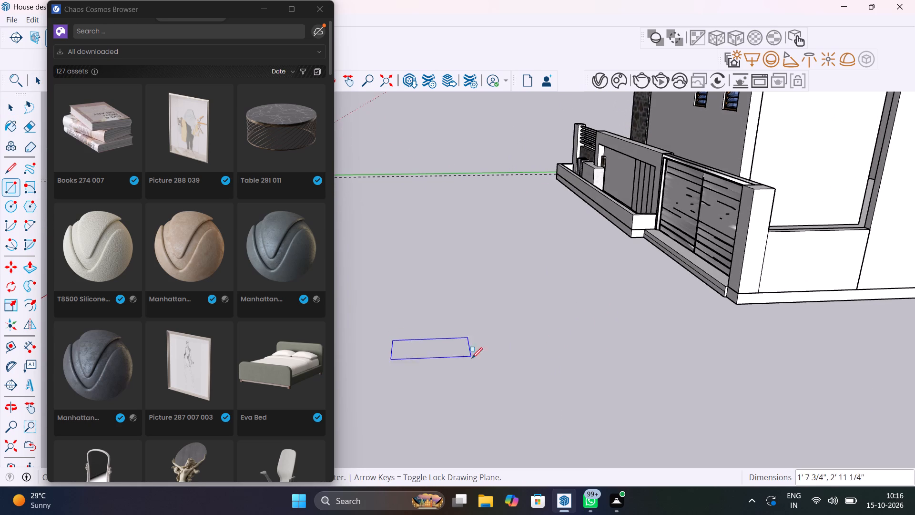
left_click(613, 363)
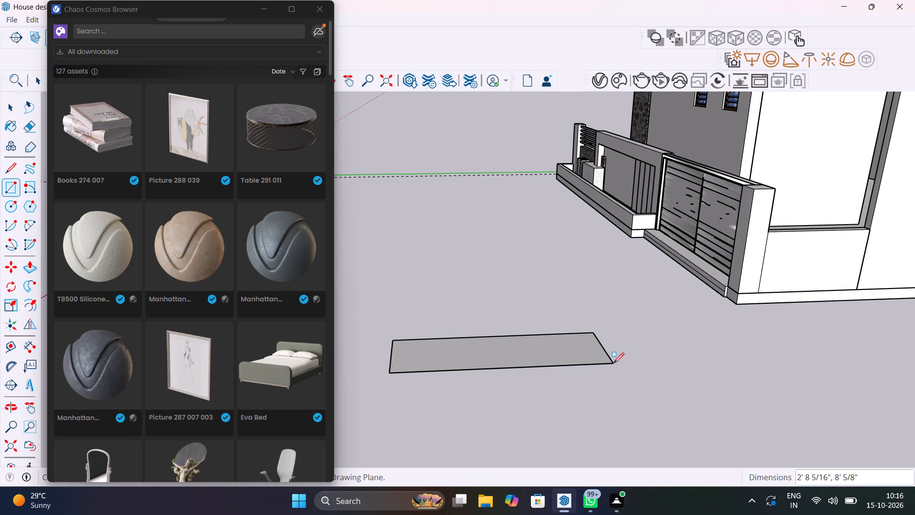
Extrude the new ground rectangle upward about 1' 2 11/16" into a block.
key("p")
left_click(587, 349)
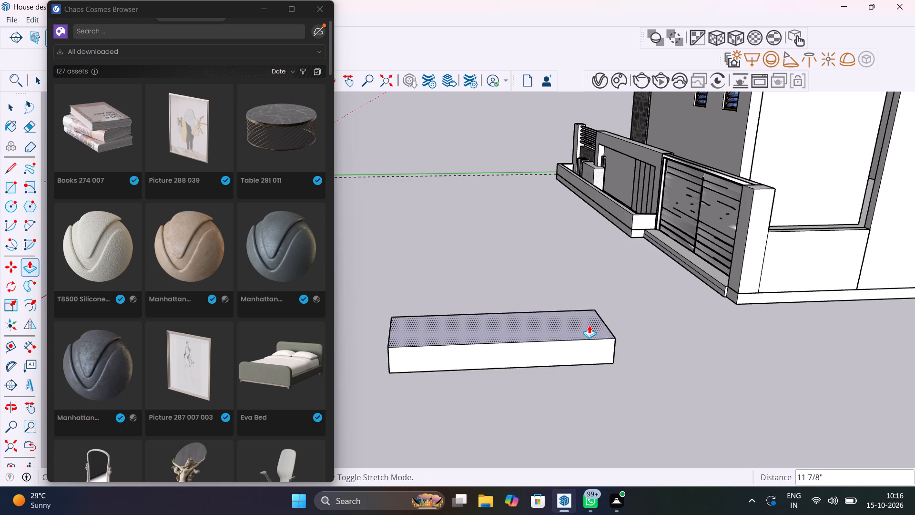
left_click(589, 320)
middle_click_drag(638, 354, 566, 340)
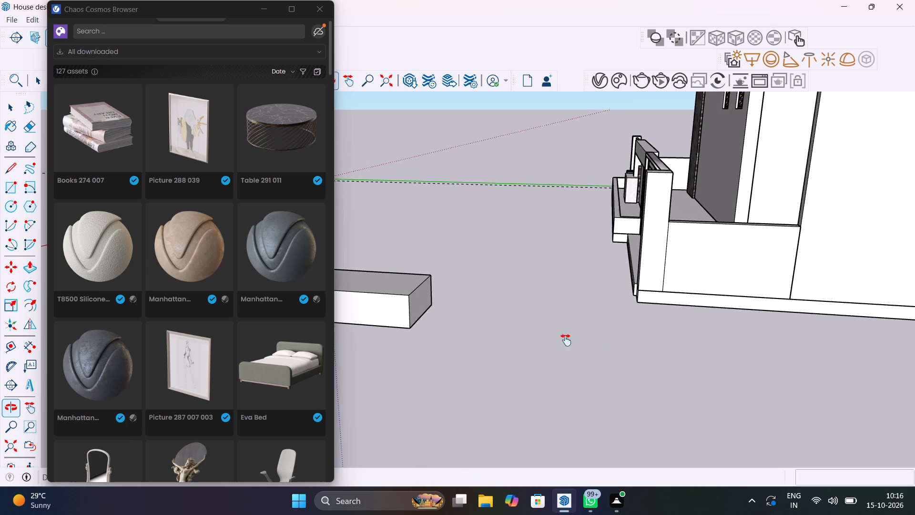
middle_click_drag(566, 340, 803, 353)
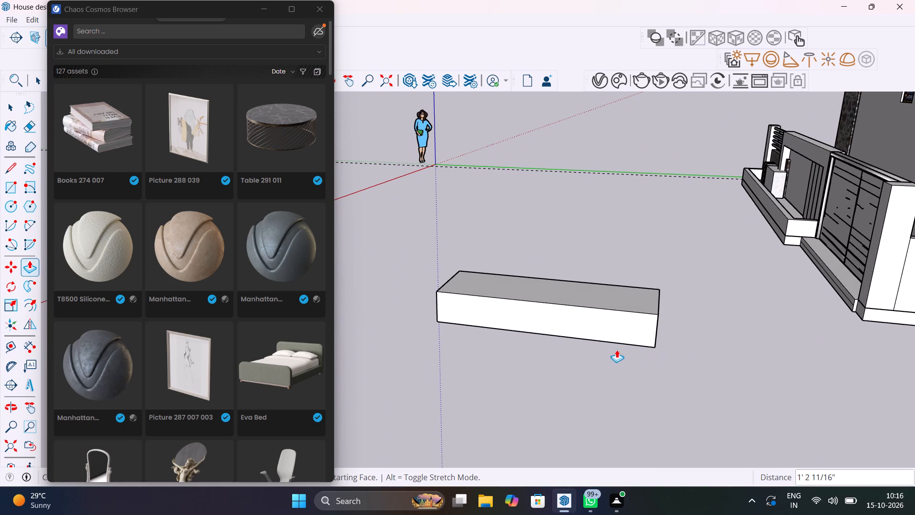
Move one long top edge of the block outward and down about 3' 5/8" to form a sloped ramp face.
key("space")
left_click(643, 313)
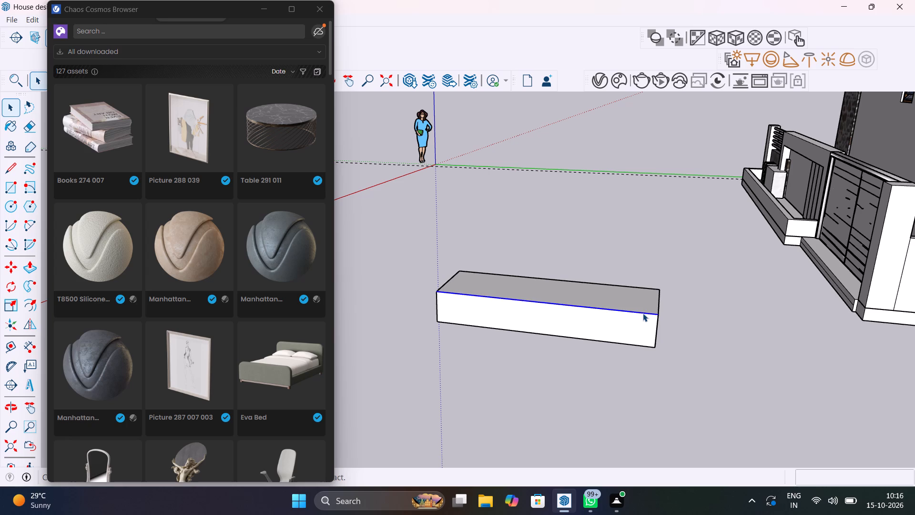
key("m")
left_click(653, 312)
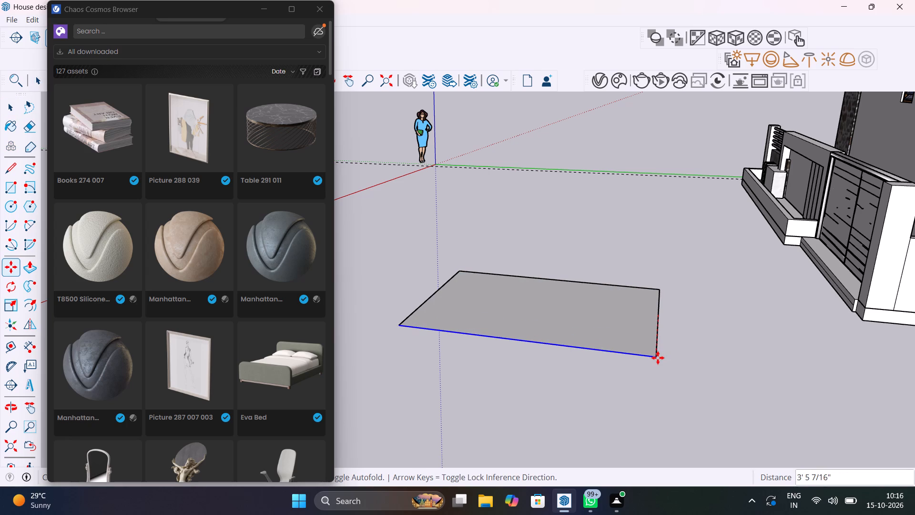
middle_click_drag(654, 357, 549, 302)
scroll(654, 357, "down", 1)
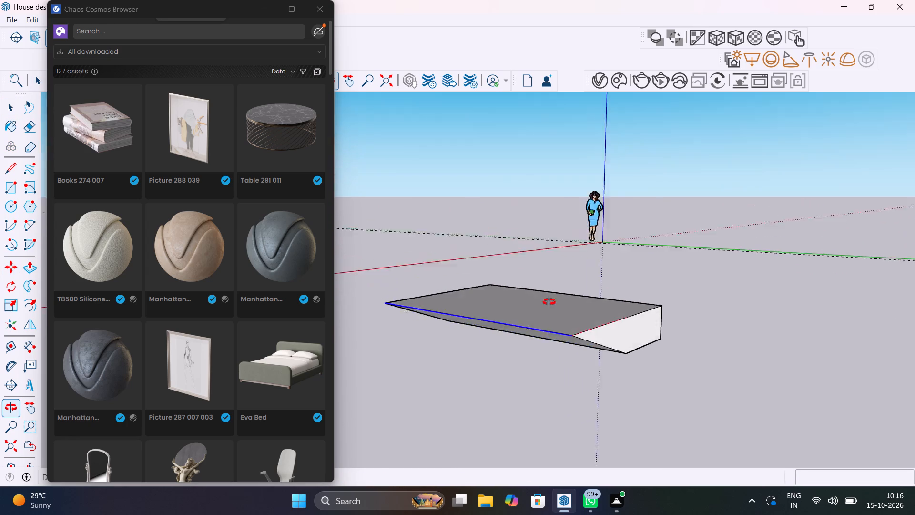
middle_click_drag(549, 302, 525, 260)
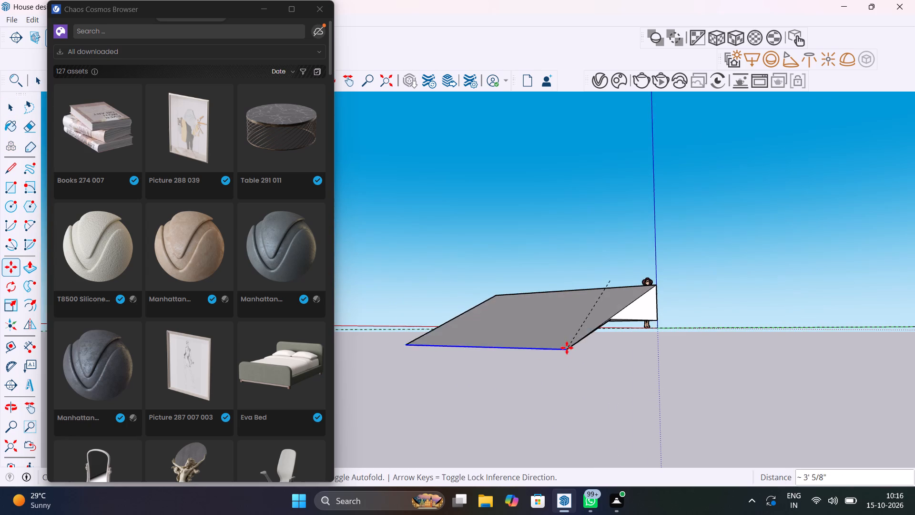
left_click(566, 345)
scroll(604, 353, "up", 1)
middle_click_drag(607, 353, 724, 424)
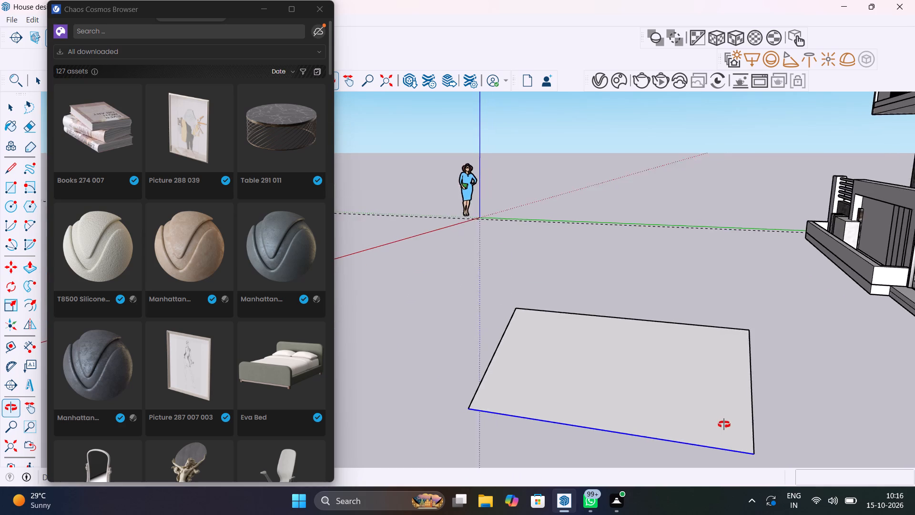
middle_click_drag(724, 424, 914, 426)
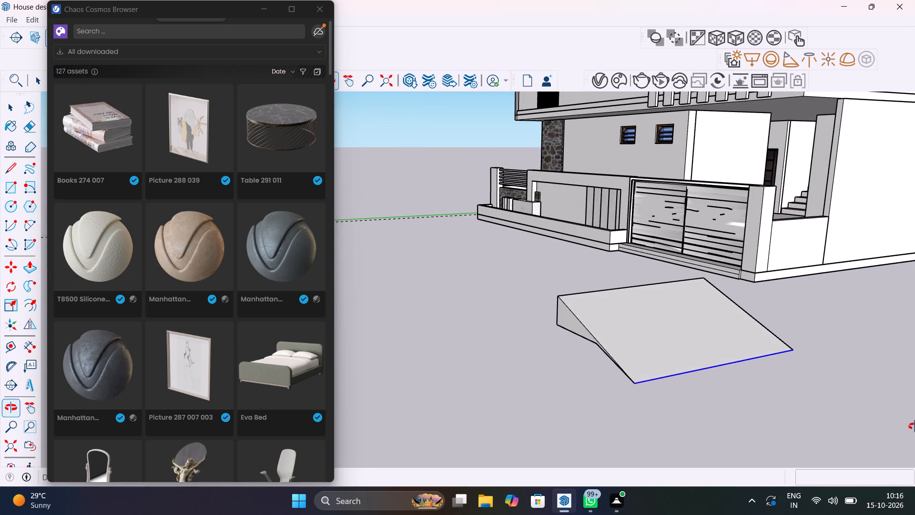
middle_click_drag(914, 426, 878, 411)
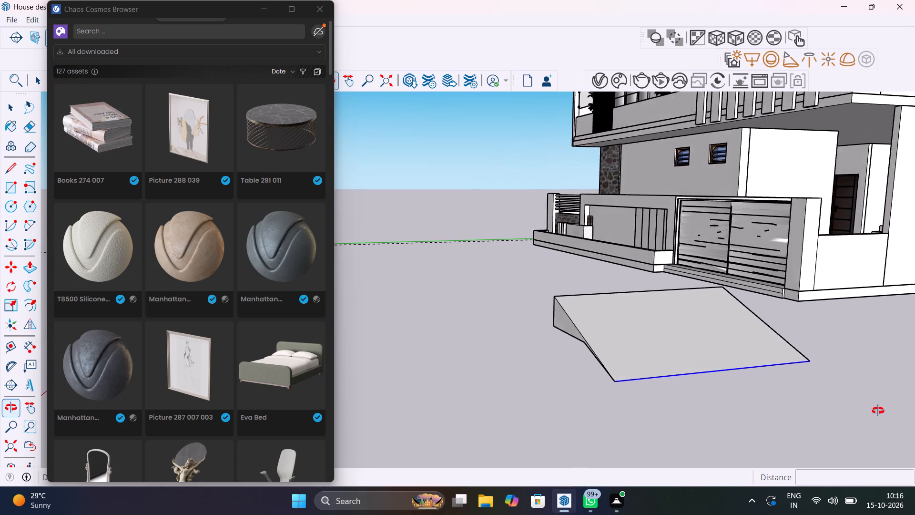
Undo the sloped block, its ground rectangle and the copied edge on the plinth, and leave the plinth group.
middle_click_drag(878, 411, 874, 411)
key("ctrl+z")
key("ctrl+z")
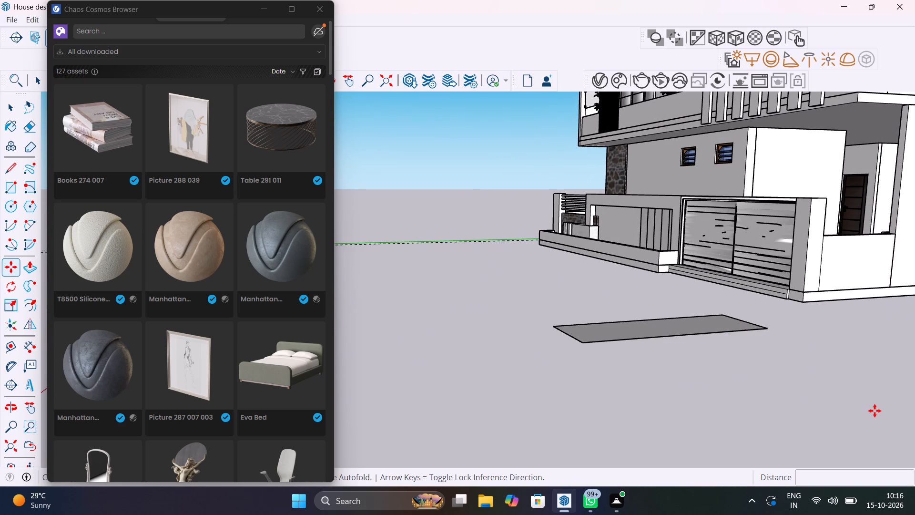
key("ctrl+z")
key("space")
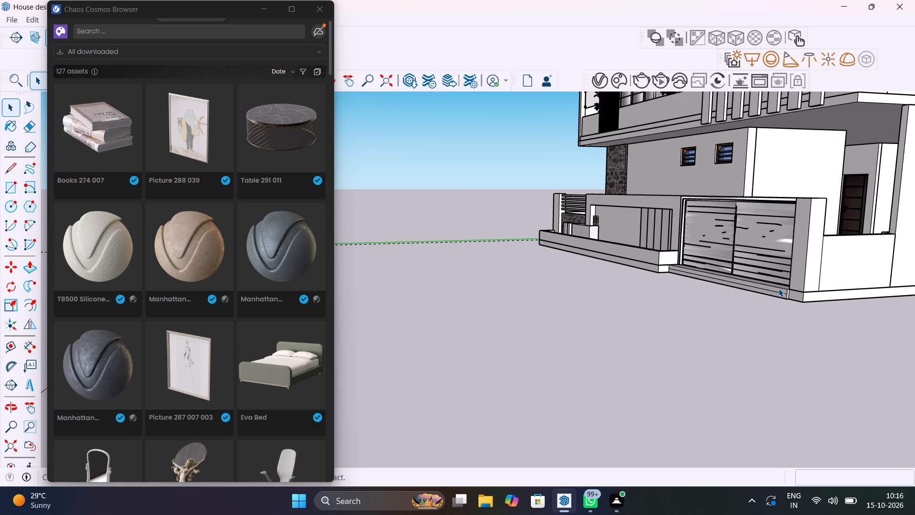
key("ctrl+z")
key("ctrl+z")
key("space")
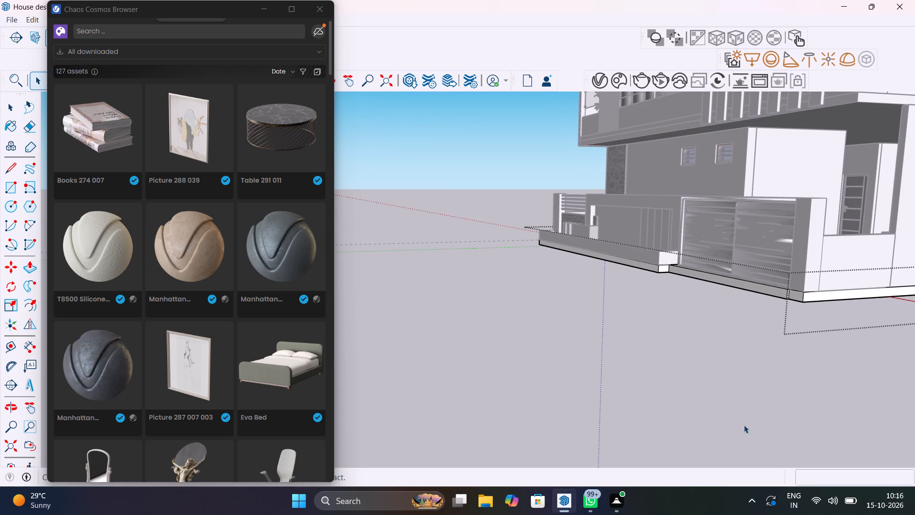
left_click(739, 379)
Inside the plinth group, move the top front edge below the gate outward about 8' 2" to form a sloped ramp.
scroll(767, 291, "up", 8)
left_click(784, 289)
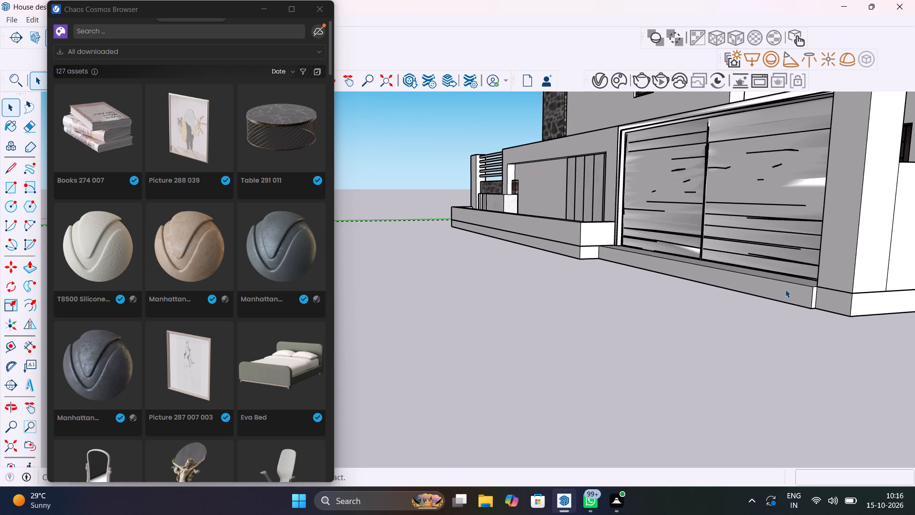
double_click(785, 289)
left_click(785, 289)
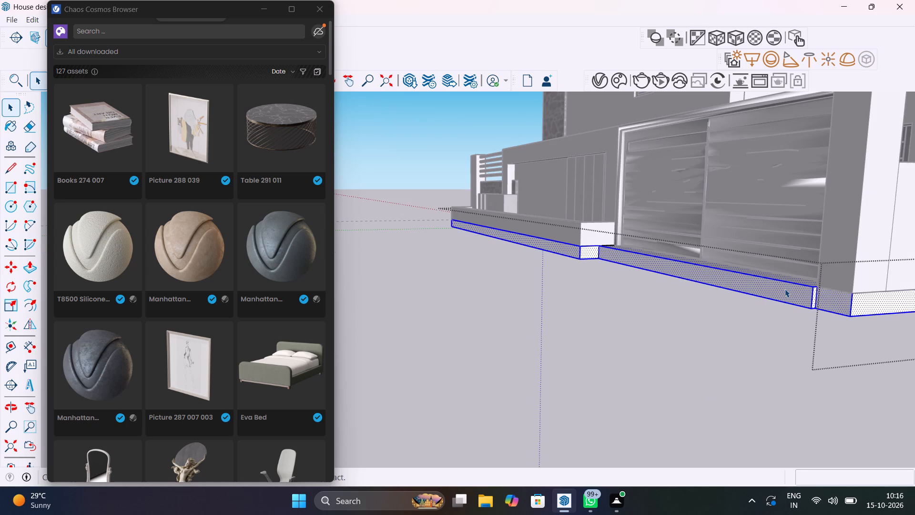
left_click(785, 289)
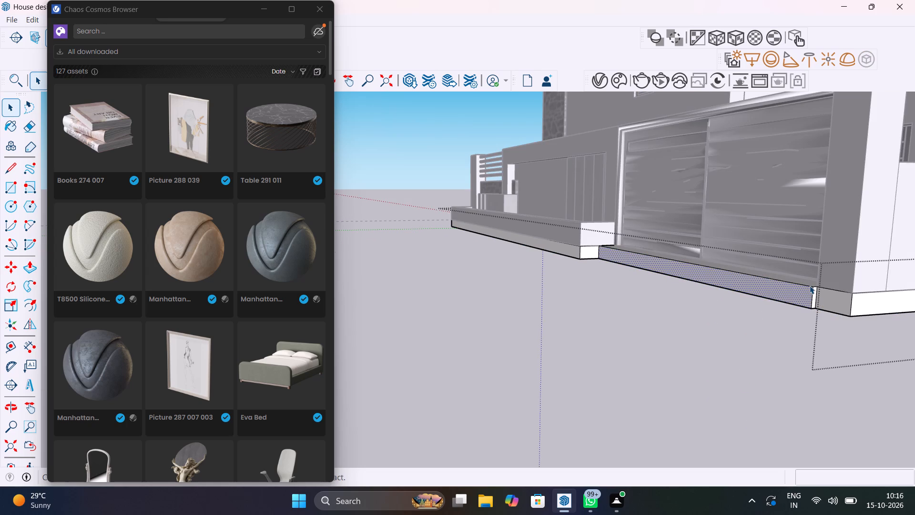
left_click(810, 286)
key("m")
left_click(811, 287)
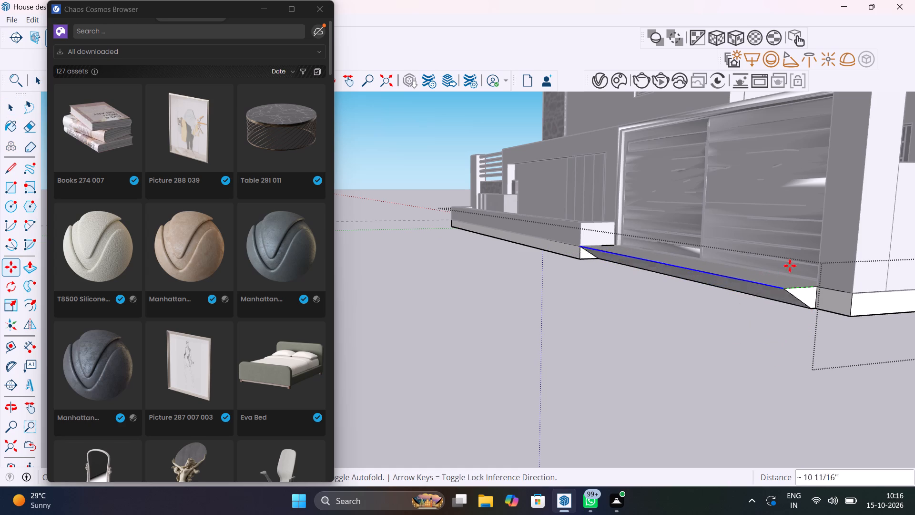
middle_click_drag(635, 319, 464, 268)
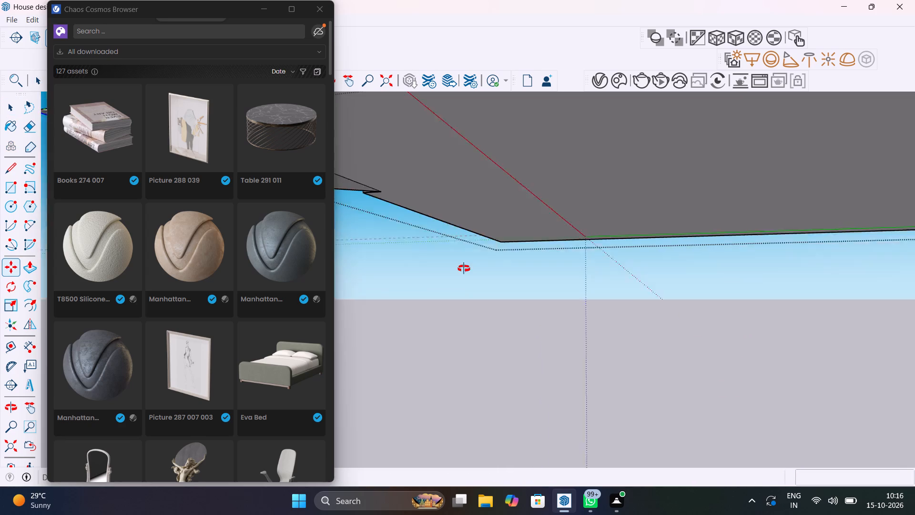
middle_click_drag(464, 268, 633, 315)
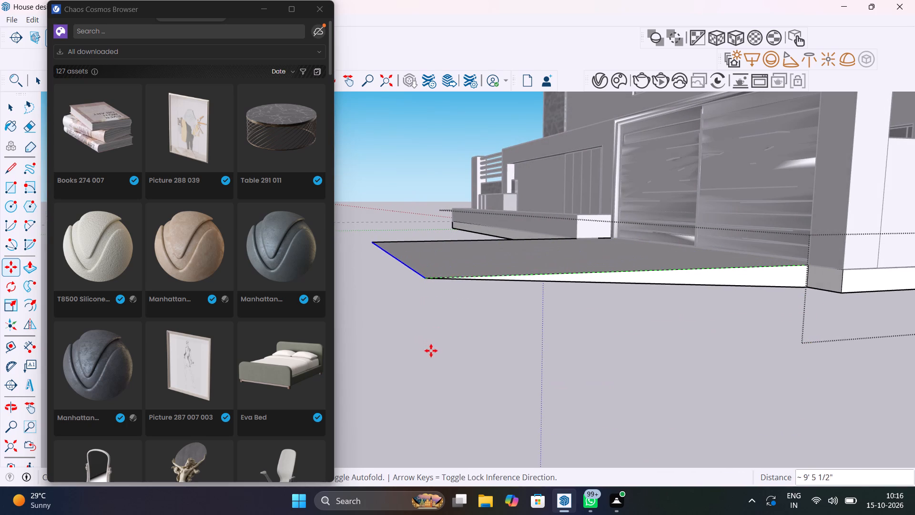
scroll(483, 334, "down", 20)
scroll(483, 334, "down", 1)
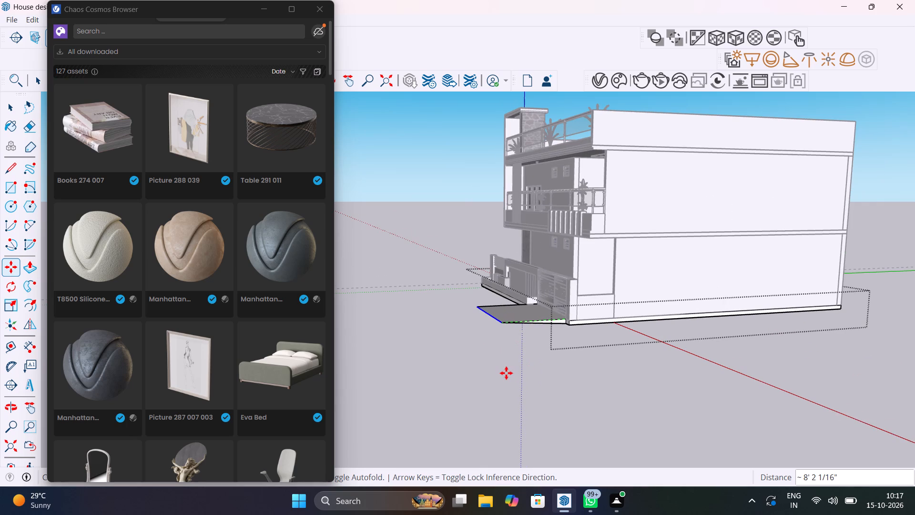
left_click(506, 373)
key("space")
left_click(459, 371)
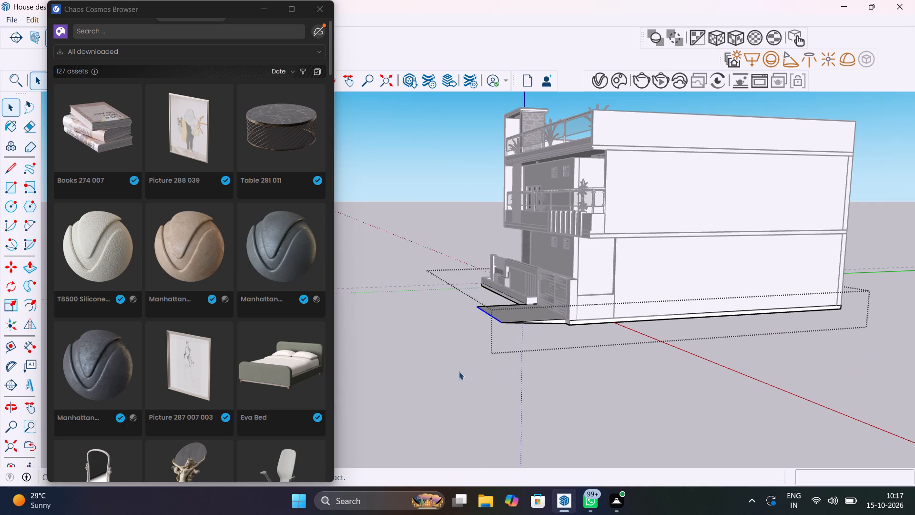
Examine the sloped ramp at the gate from several sides and check where it meets the plinth corner.
middle_click_drag(486, 378, 914, 489)
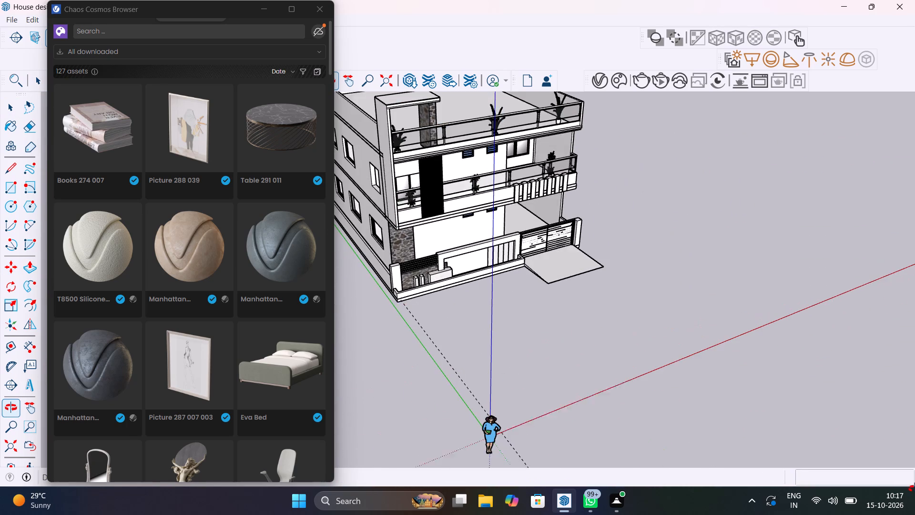
middle_click_drag(914, 489, 914, 493)
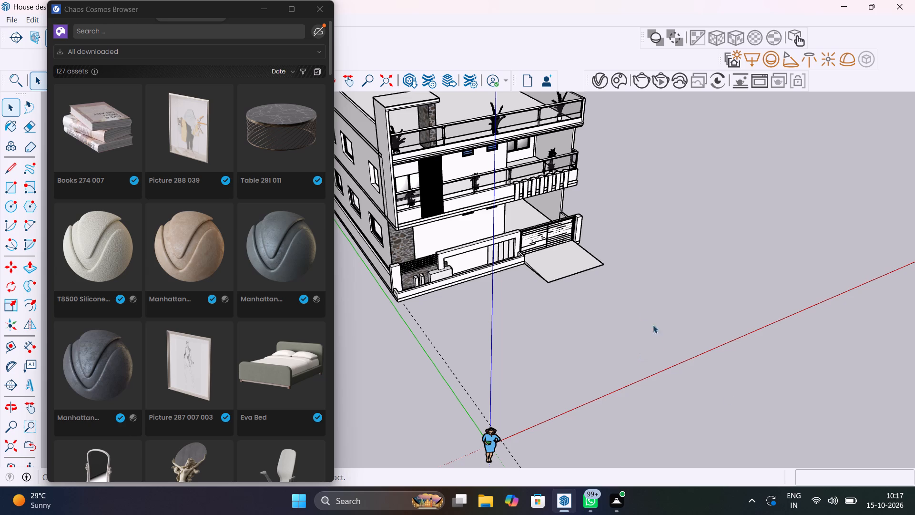
scroll(564, 247, "up", 9)
middle_click_drag(582, 263, 690, 257)
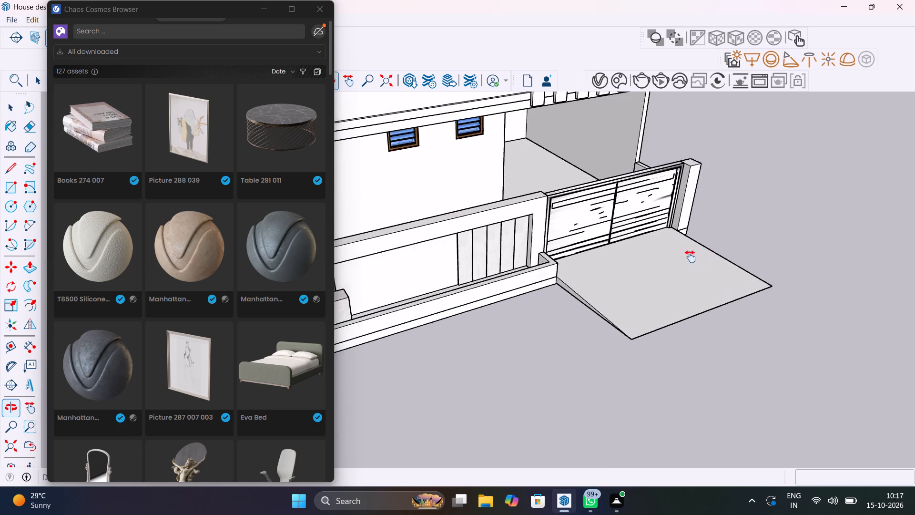
middle_click_drag(690, 257, 785, 252)
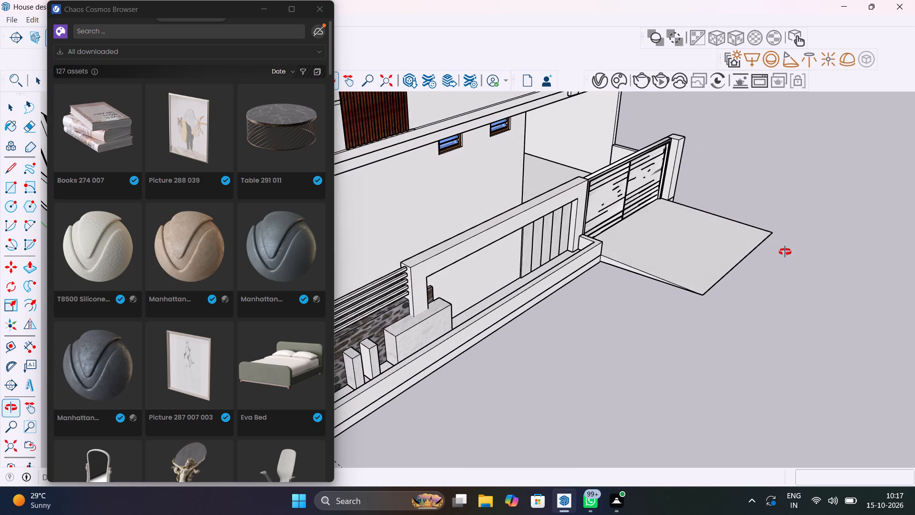
middle_click_drag(785, 252, 718, 254)
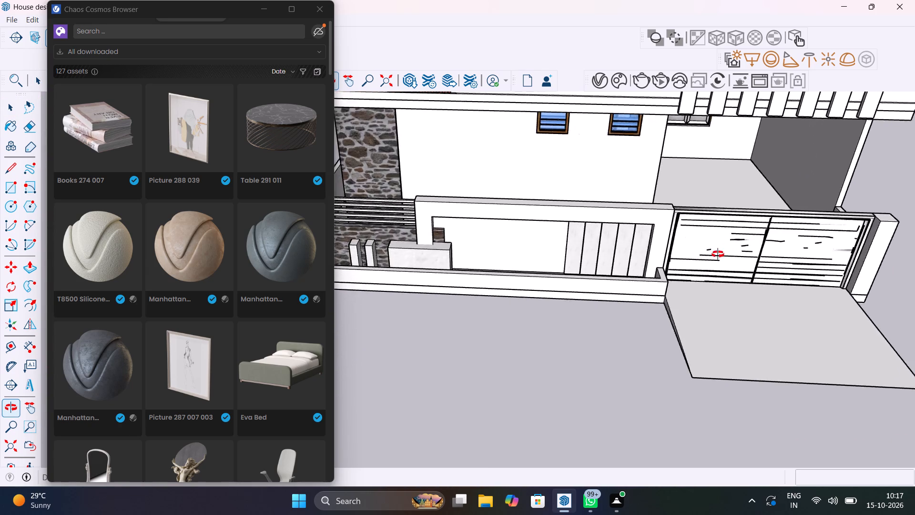
middle_click_drag(718, 254, 570, 236)
scroll(635, 268, "down", 13)
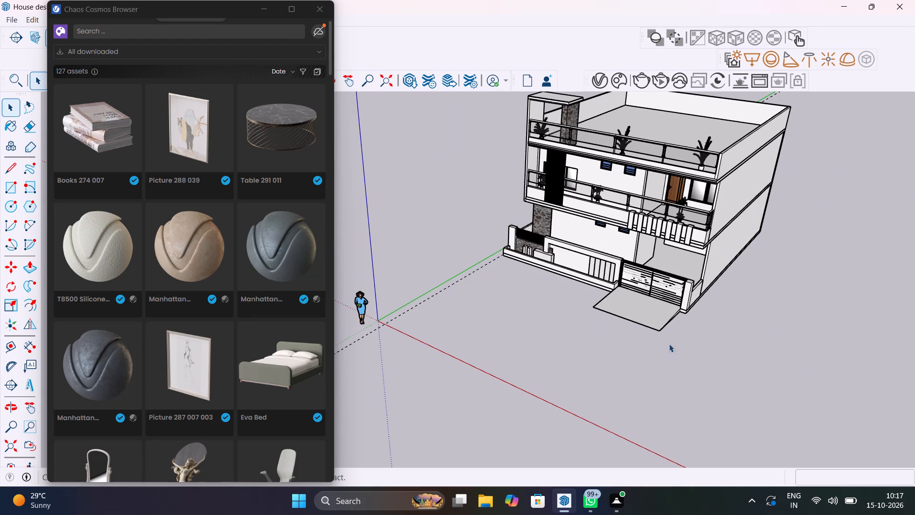
scroll(688, 317, "up", 5)
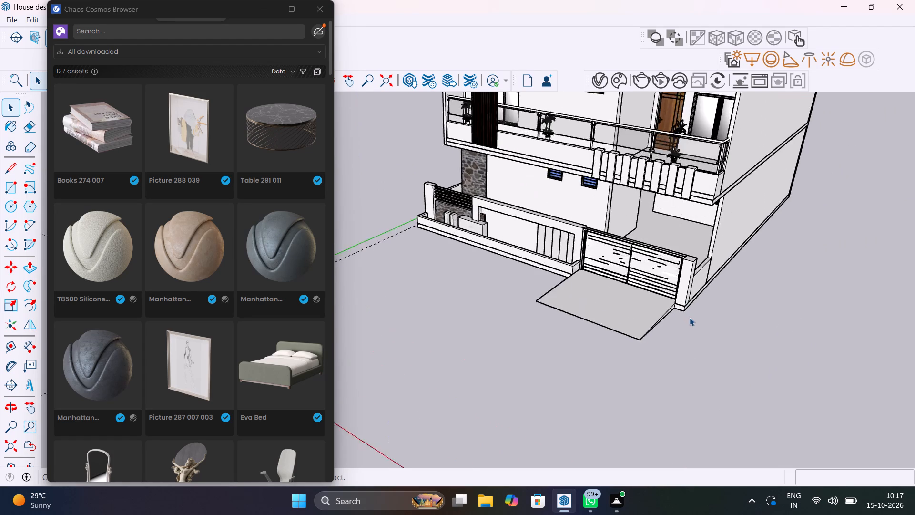
scroll(690, 318, "up", 17)
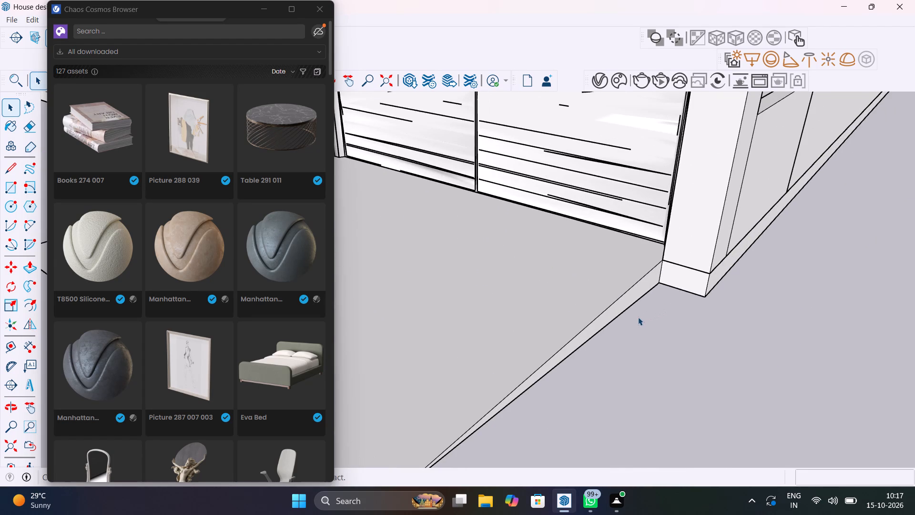
scroll(638, 317, "down", 14)
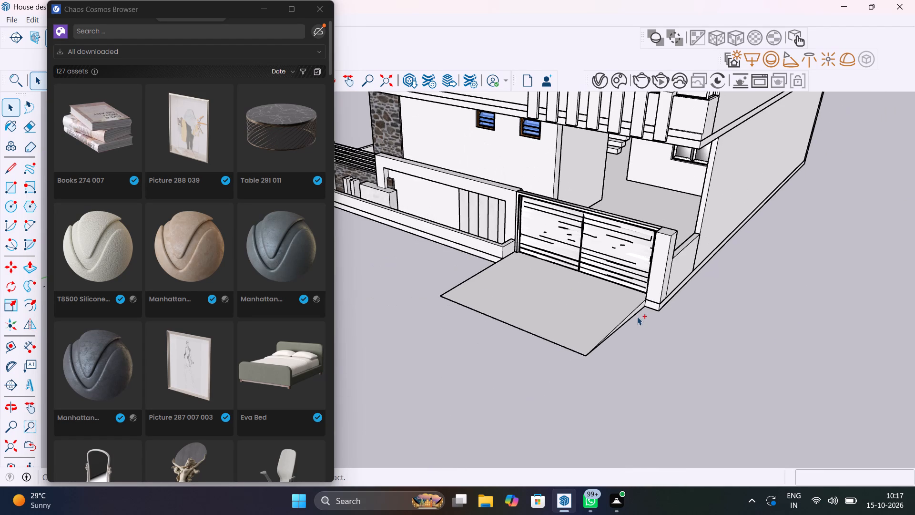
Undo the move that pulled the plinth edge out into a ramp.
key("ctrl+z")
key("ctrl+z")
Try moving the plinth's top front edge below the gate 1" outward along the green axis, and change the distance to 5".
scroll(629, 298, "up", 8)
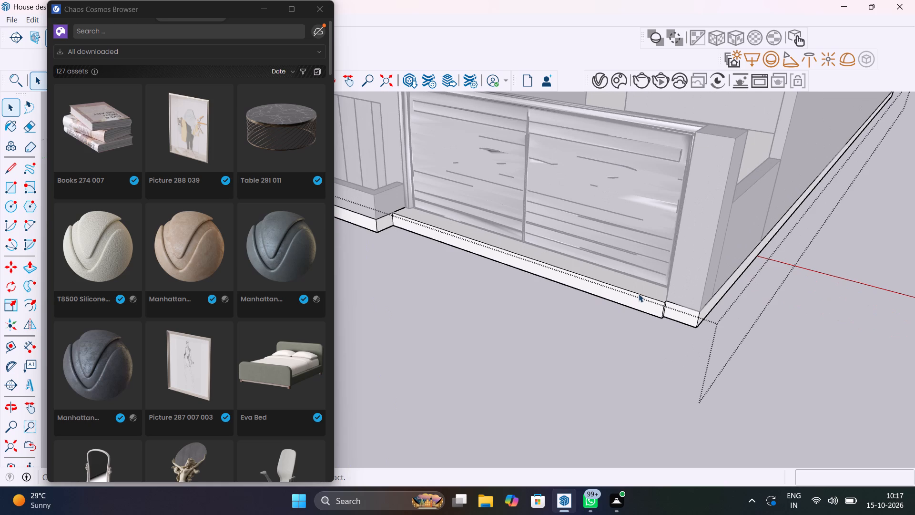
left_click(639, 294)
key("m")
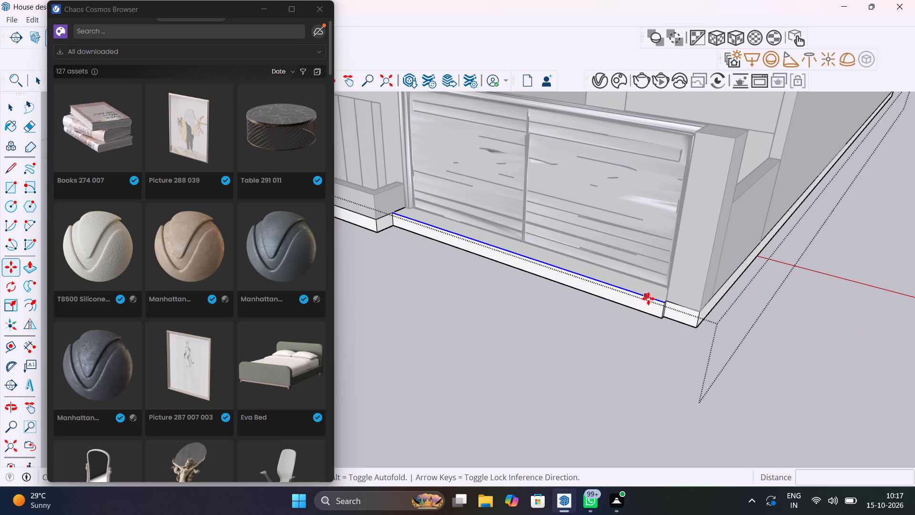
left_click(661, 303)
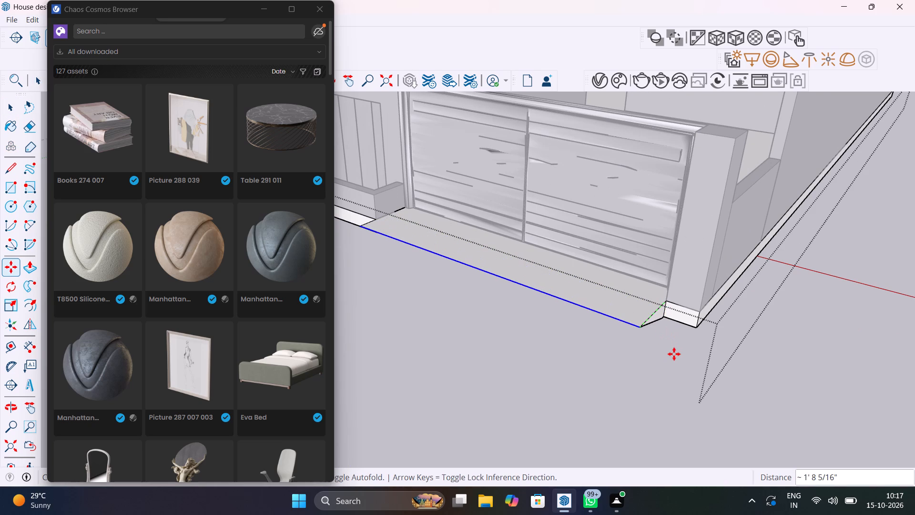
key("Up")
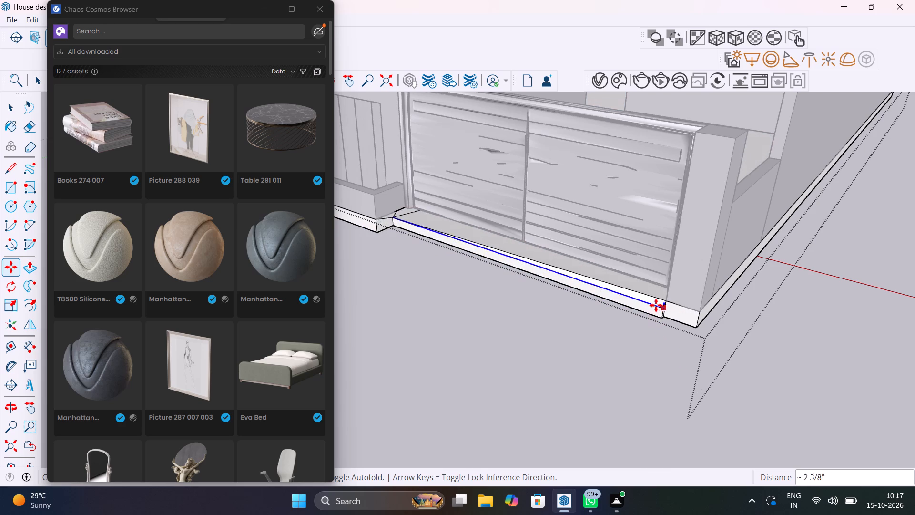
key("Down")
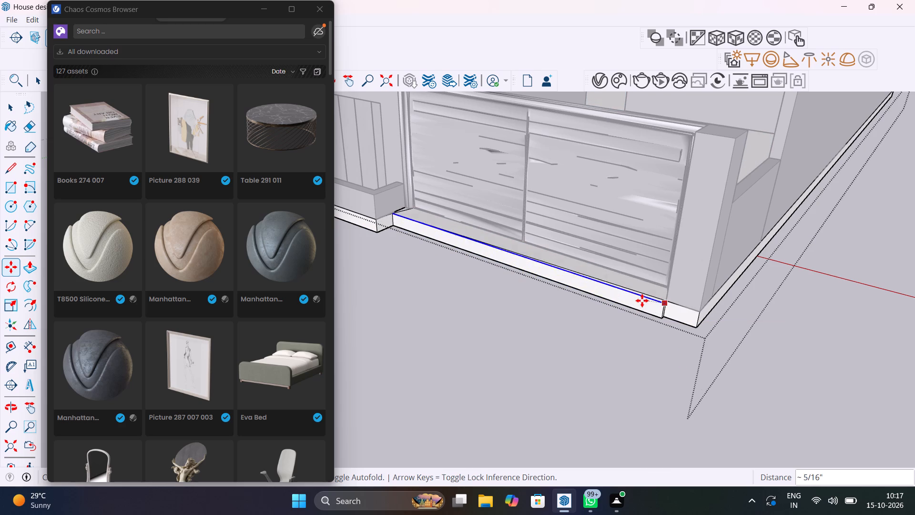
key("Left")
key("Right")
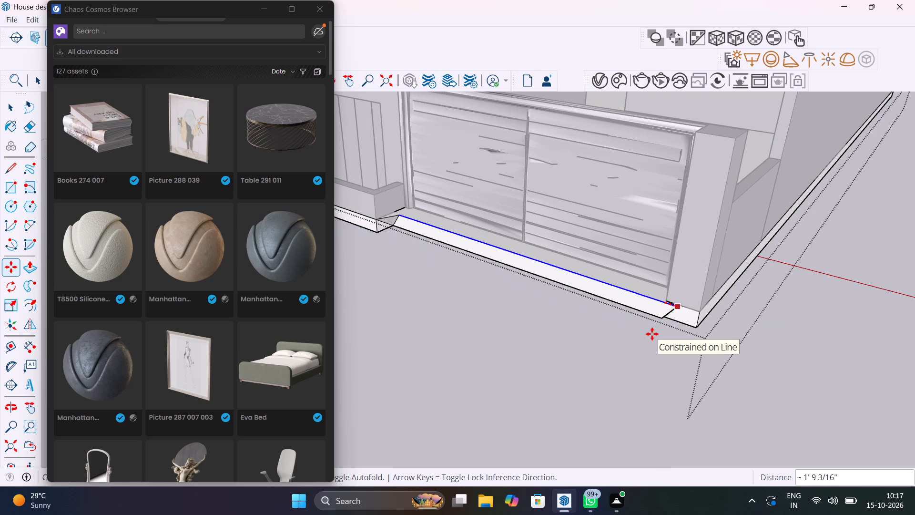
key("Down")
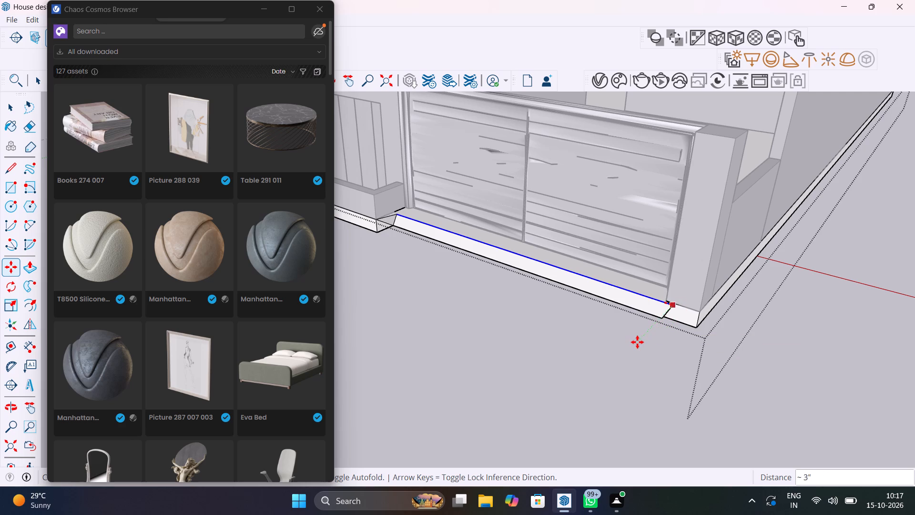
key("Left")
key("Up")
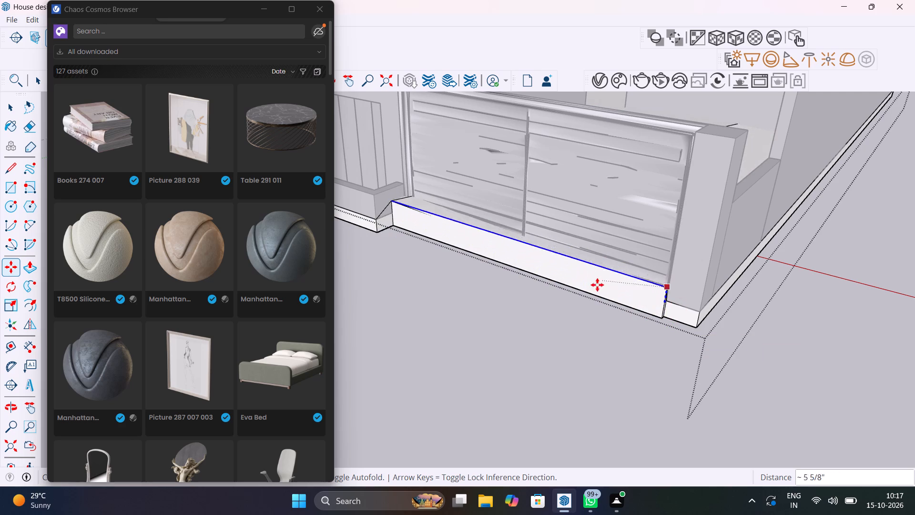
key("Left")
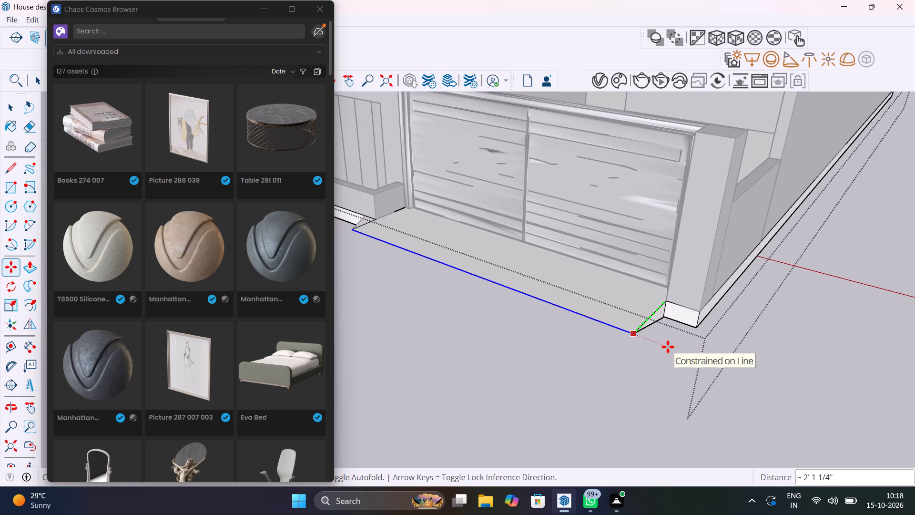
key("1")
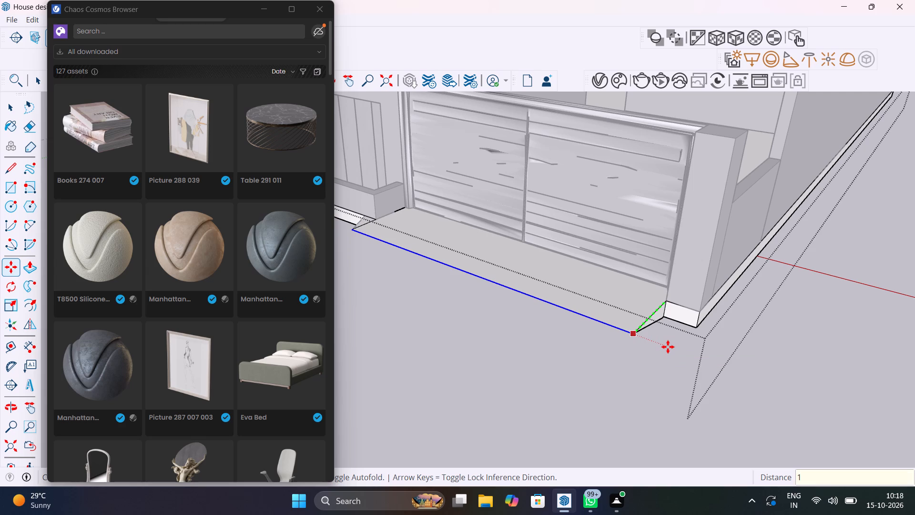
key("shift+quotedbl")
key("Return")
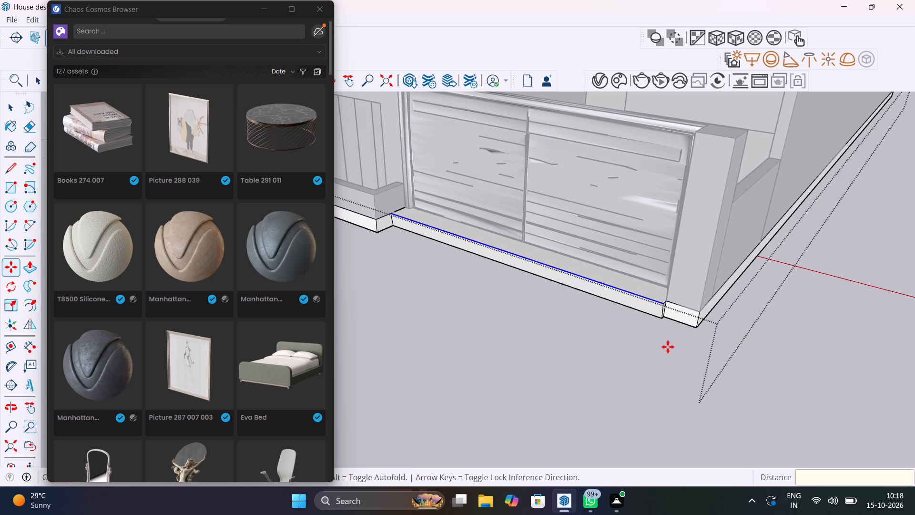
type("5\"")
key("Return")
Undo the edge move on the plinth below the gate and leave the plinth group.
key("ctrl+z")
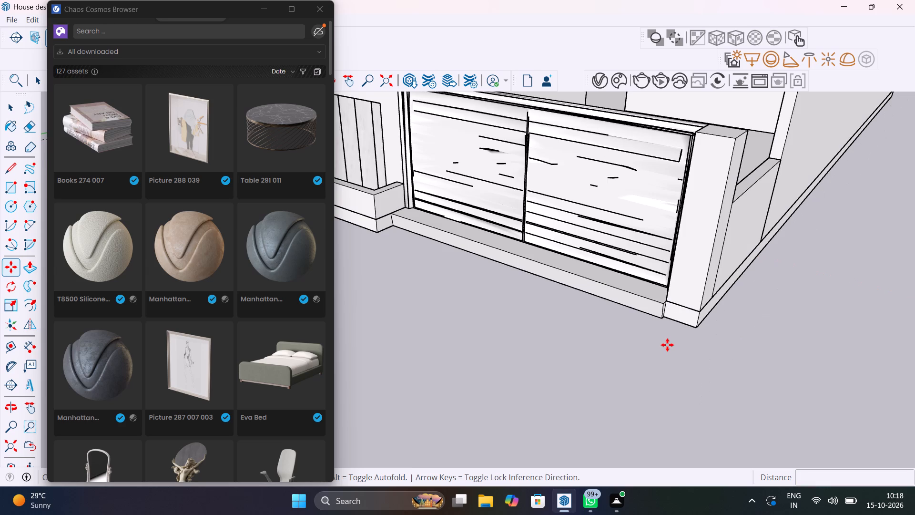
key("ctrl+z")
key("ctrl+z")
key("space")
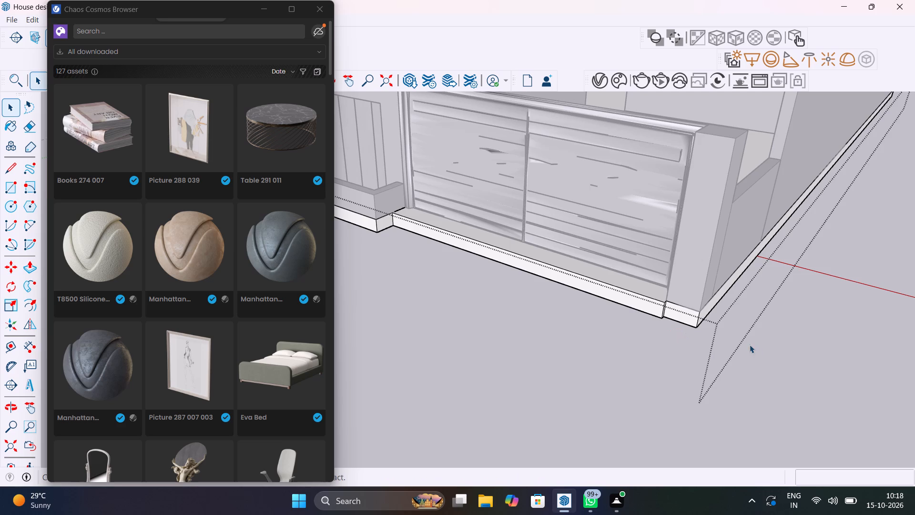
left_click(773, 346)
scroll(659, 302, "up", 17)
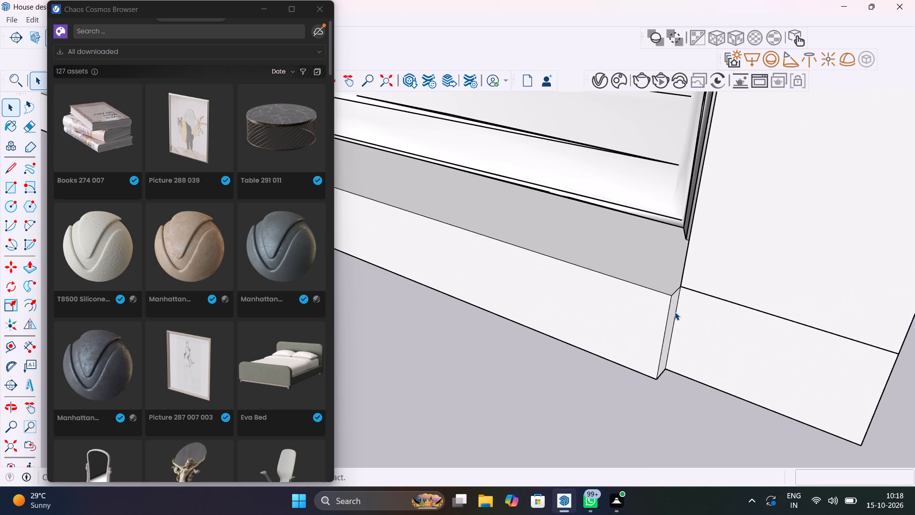
Undo the earlier edits that made the plinth face below the gate project outward, and leave the plinth group.
key("ctrl+z")
key("ctrl+z")
key("ctrl+z")
key("ctrl+z")
key("ctrl+z")
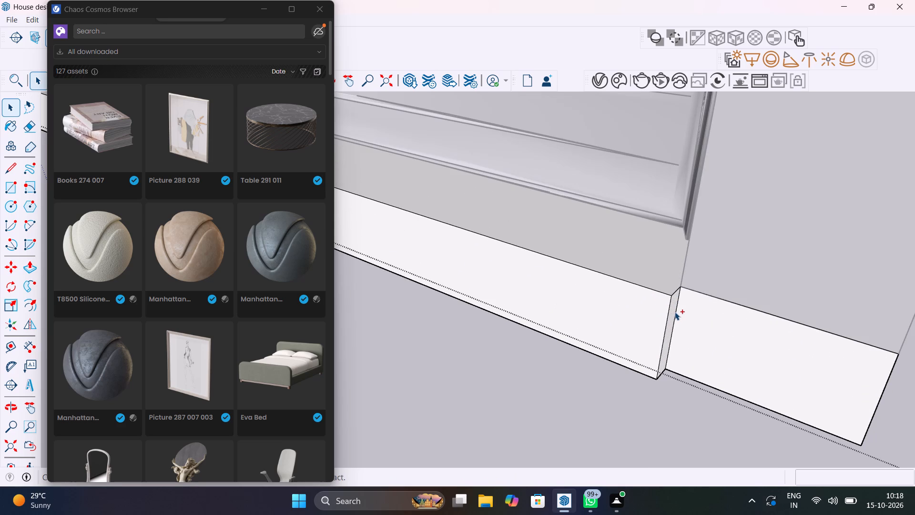
key("ctrl+z")
key("ctrl+z")
key("ctrl+z")
key("ctrl+z")
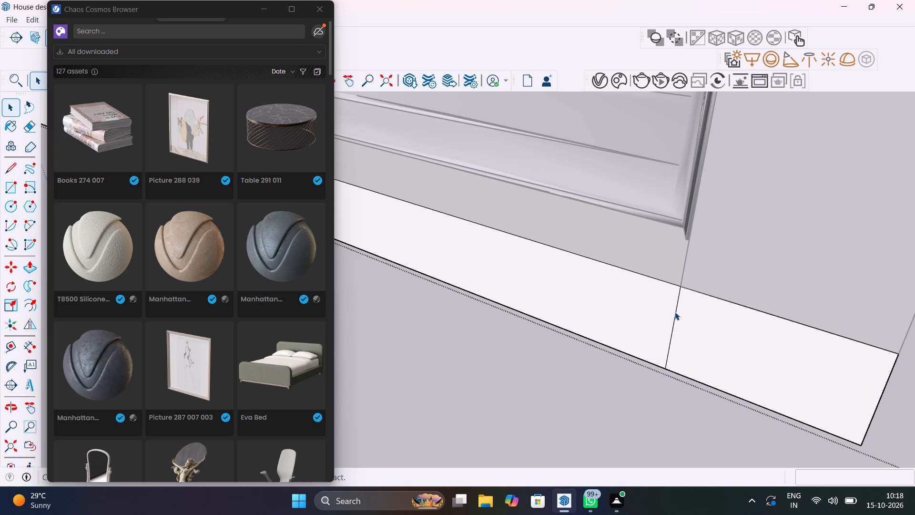
scroll(571, 335, "down", 13)
left_click(572, 384)
scroll(592, 350, "down", 15)
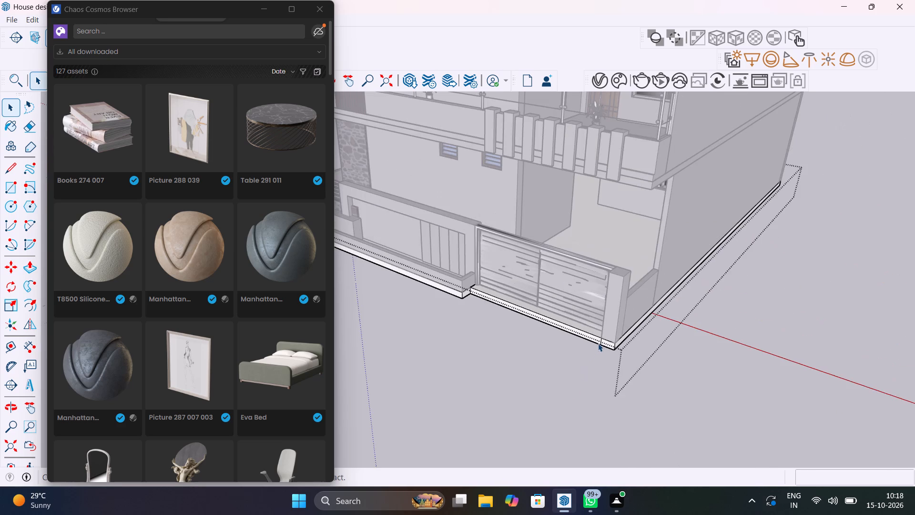
left_click(738, 398)
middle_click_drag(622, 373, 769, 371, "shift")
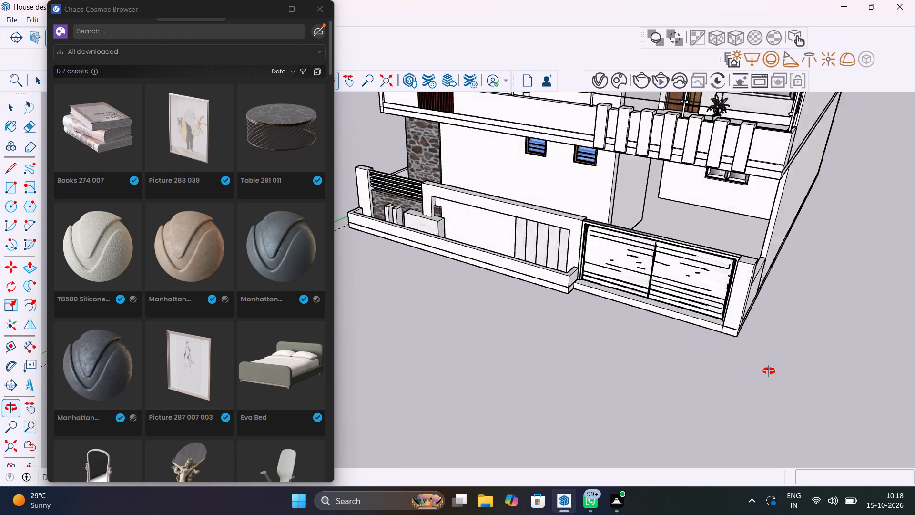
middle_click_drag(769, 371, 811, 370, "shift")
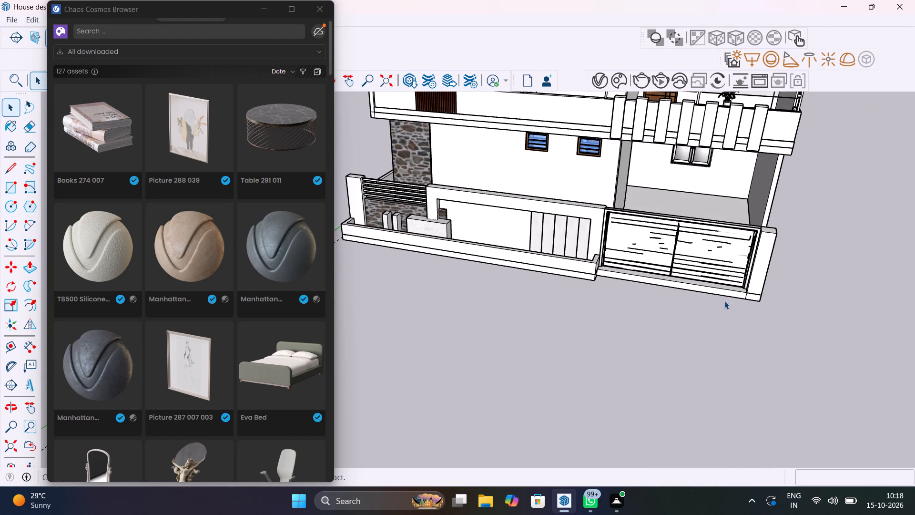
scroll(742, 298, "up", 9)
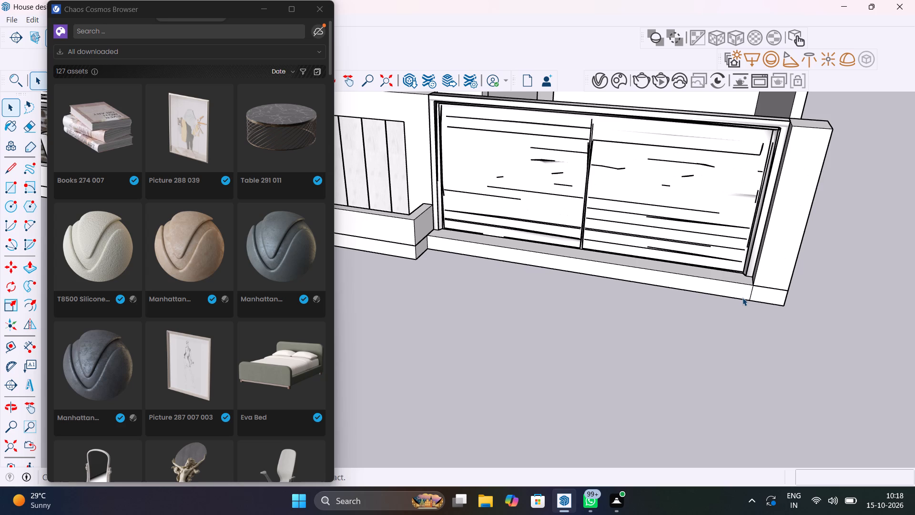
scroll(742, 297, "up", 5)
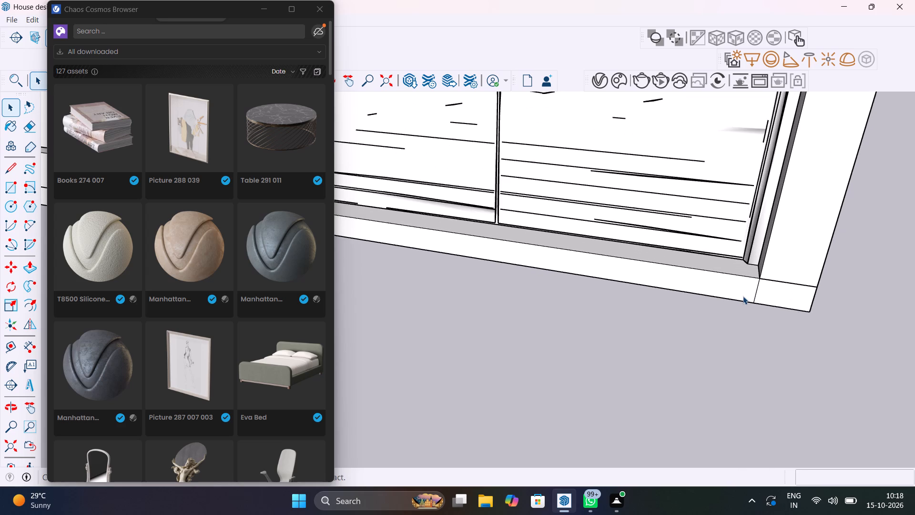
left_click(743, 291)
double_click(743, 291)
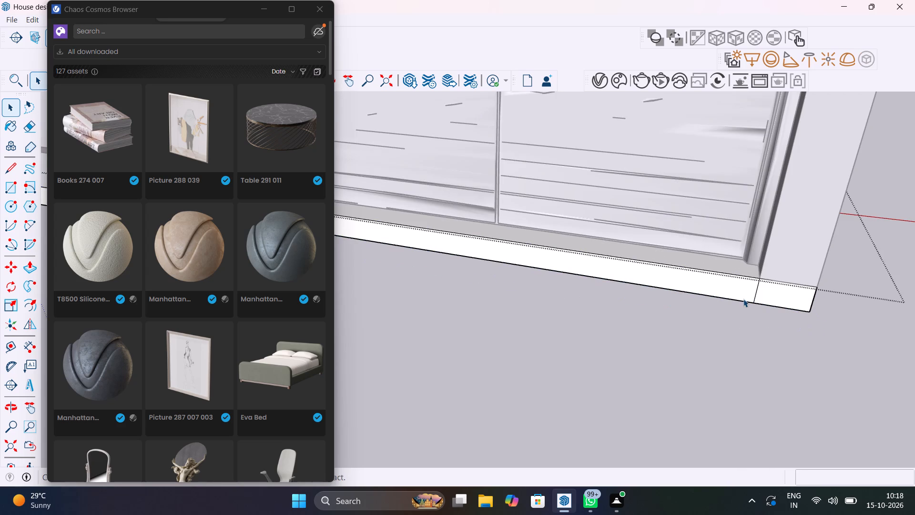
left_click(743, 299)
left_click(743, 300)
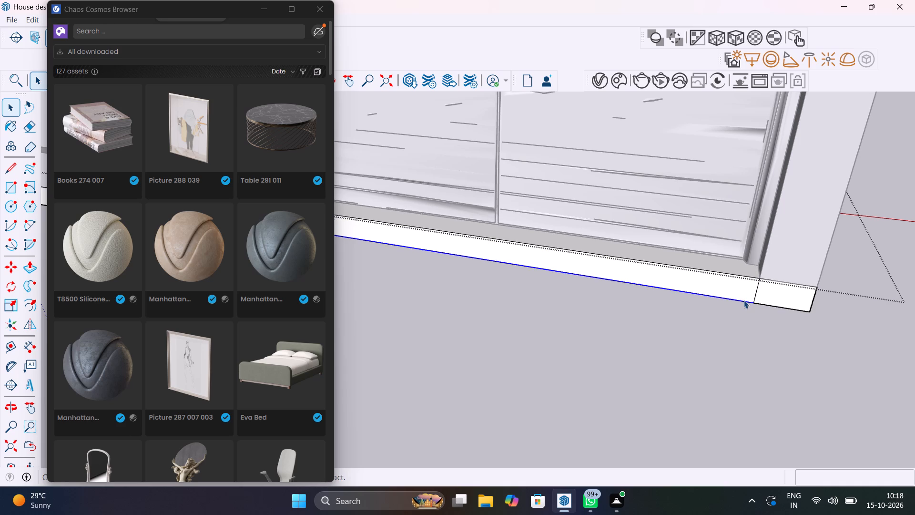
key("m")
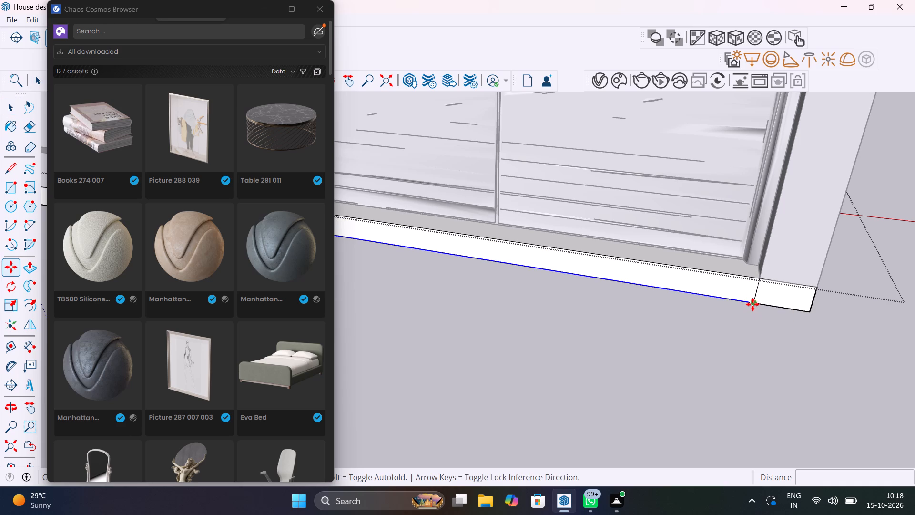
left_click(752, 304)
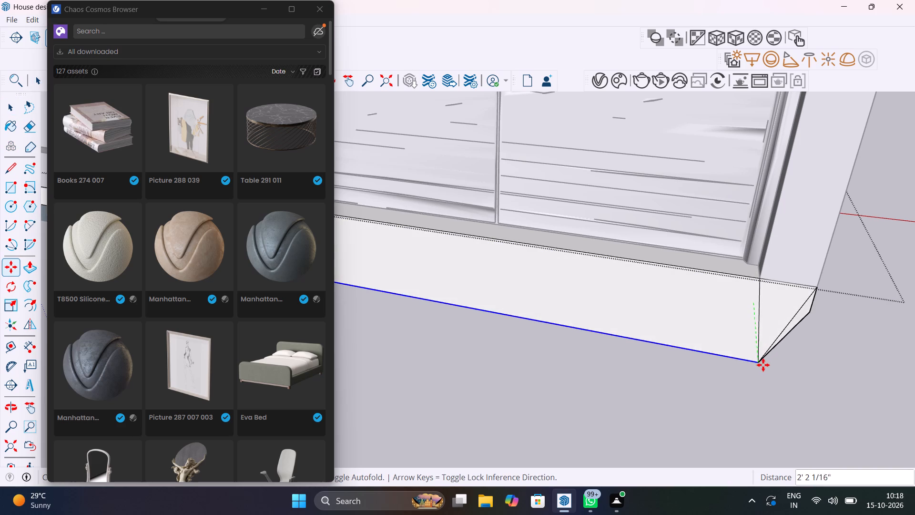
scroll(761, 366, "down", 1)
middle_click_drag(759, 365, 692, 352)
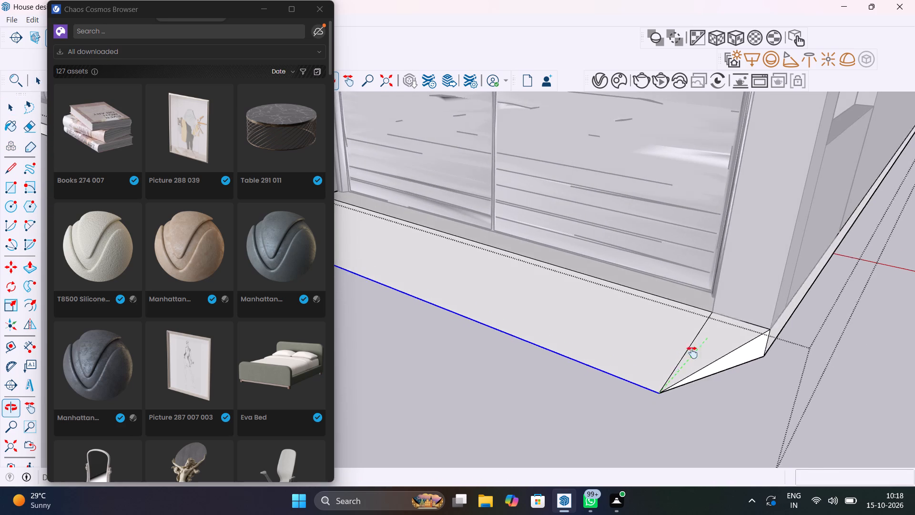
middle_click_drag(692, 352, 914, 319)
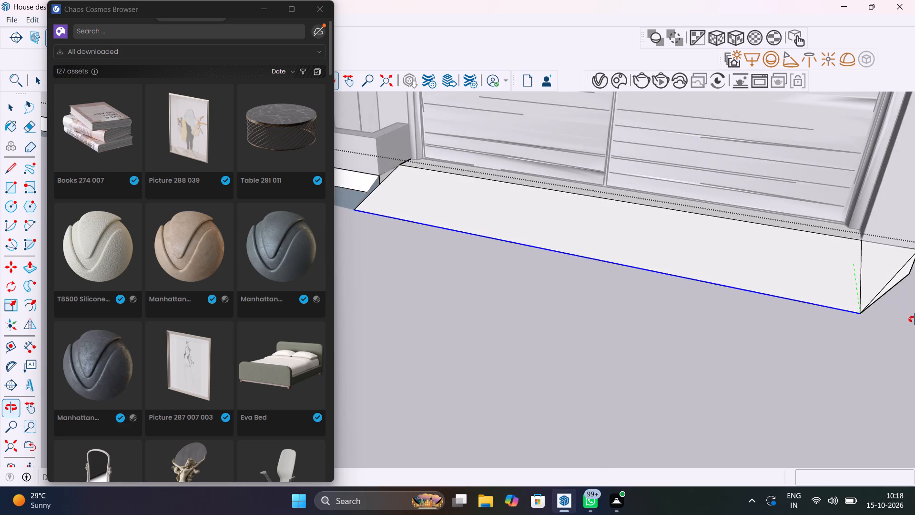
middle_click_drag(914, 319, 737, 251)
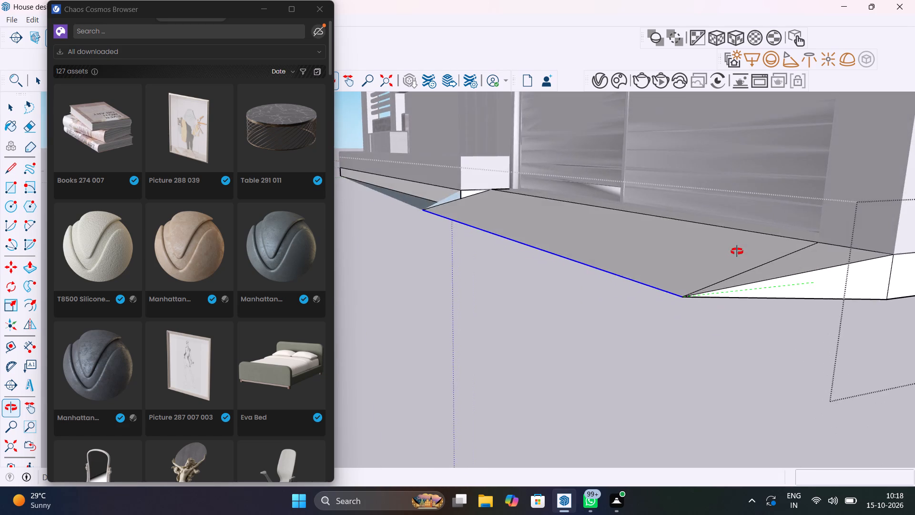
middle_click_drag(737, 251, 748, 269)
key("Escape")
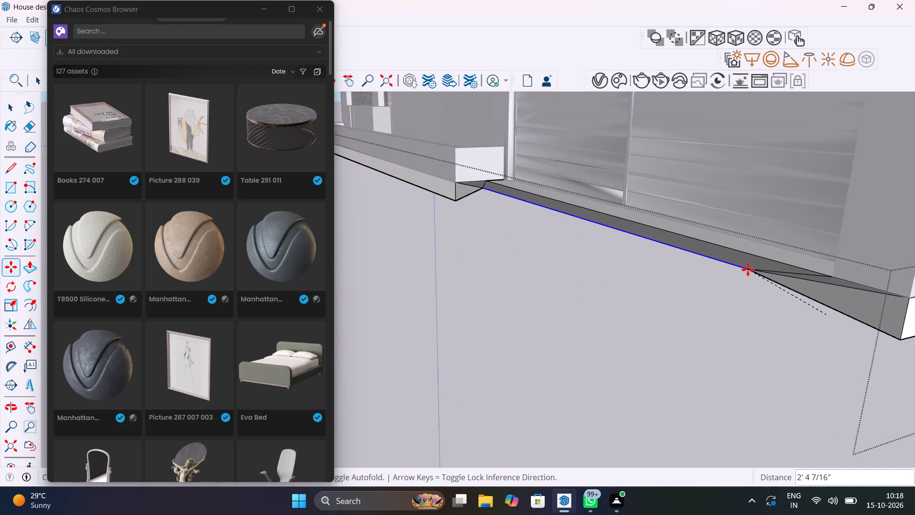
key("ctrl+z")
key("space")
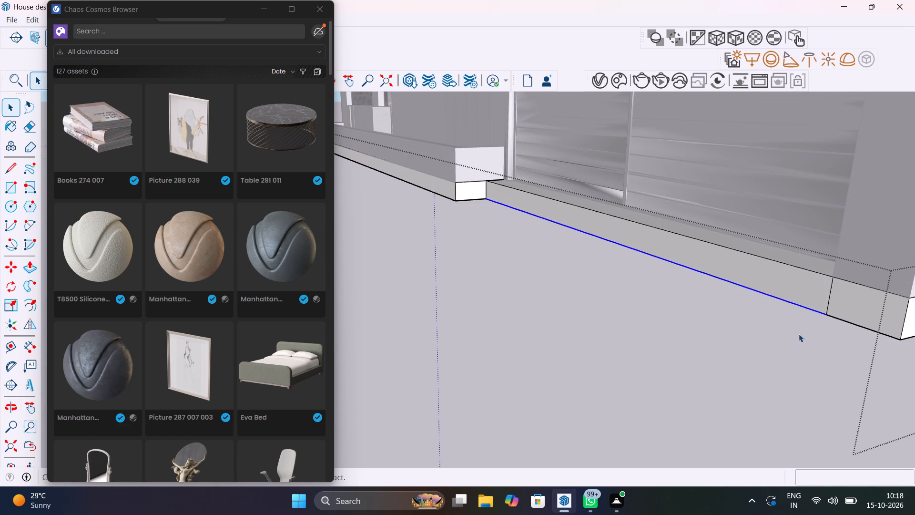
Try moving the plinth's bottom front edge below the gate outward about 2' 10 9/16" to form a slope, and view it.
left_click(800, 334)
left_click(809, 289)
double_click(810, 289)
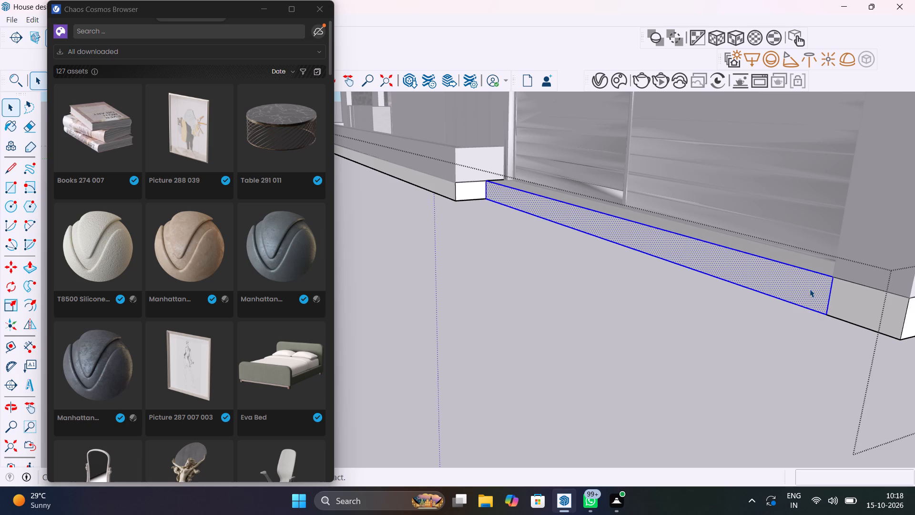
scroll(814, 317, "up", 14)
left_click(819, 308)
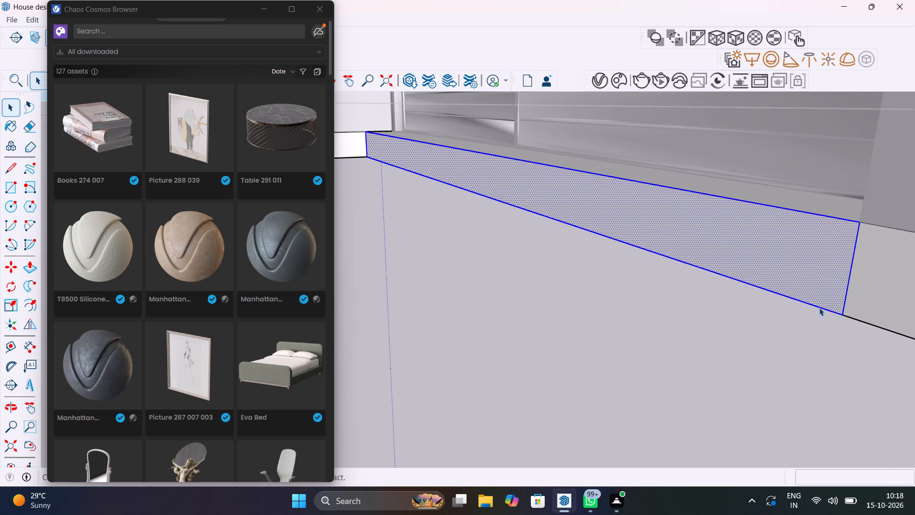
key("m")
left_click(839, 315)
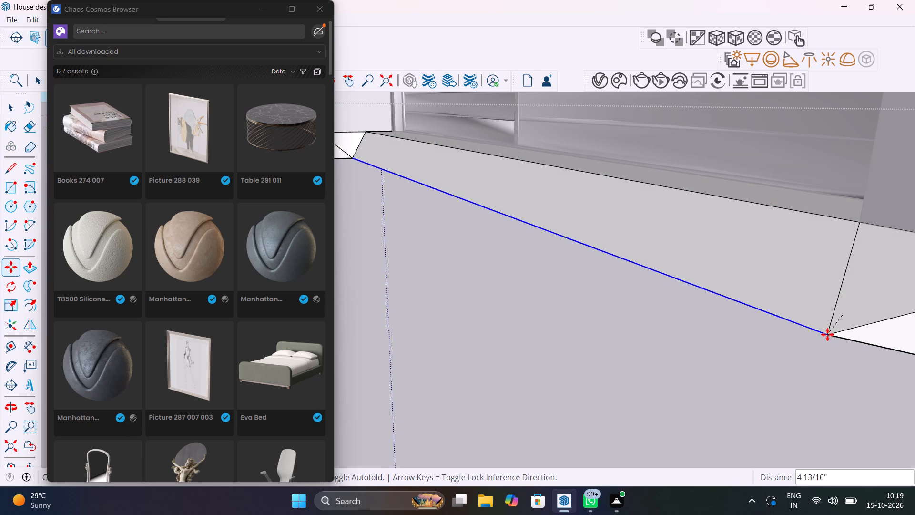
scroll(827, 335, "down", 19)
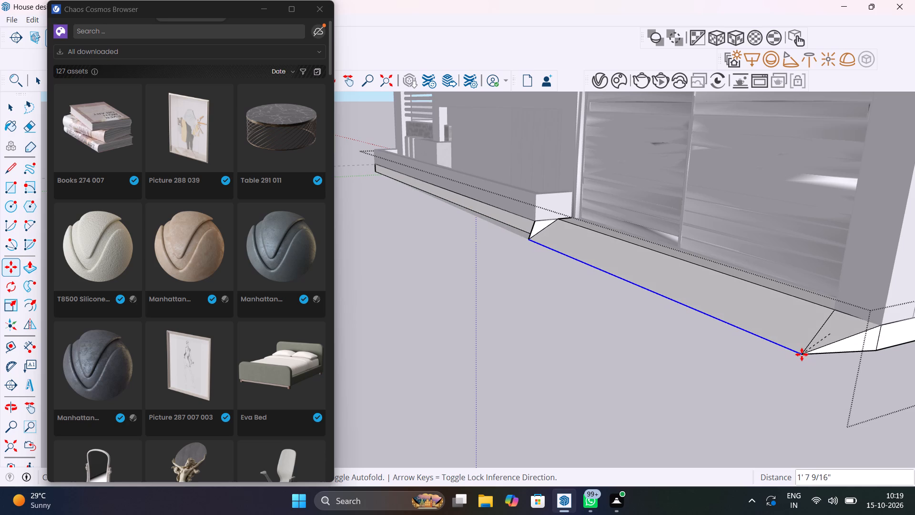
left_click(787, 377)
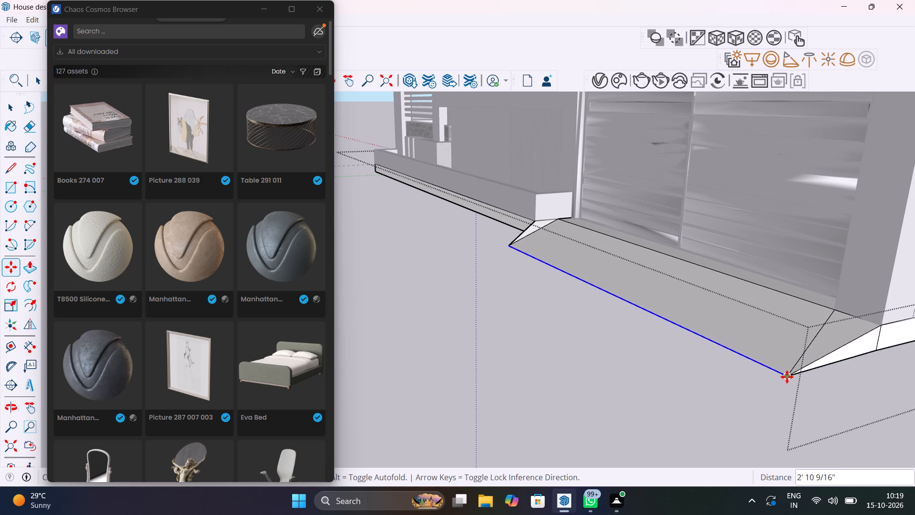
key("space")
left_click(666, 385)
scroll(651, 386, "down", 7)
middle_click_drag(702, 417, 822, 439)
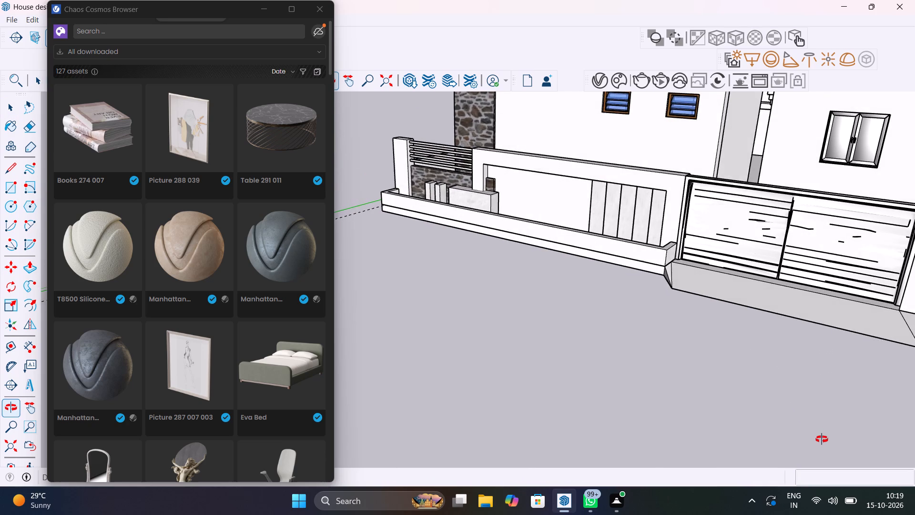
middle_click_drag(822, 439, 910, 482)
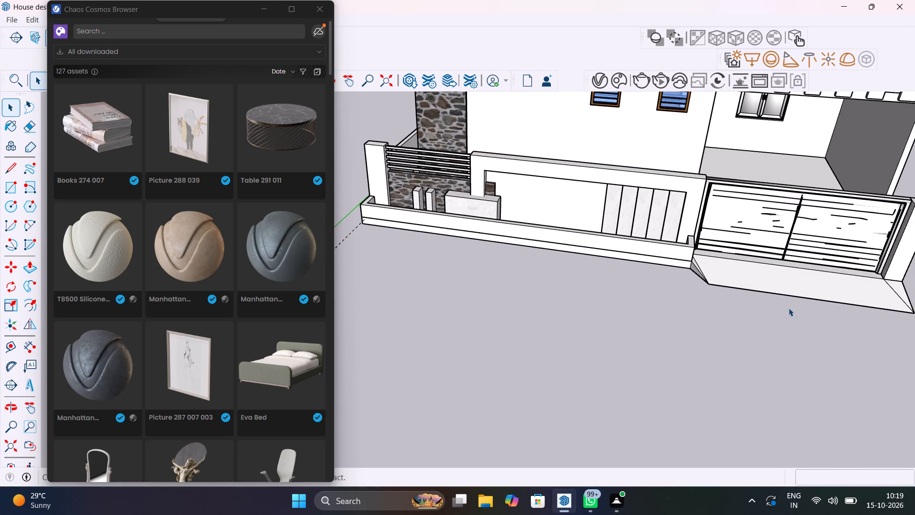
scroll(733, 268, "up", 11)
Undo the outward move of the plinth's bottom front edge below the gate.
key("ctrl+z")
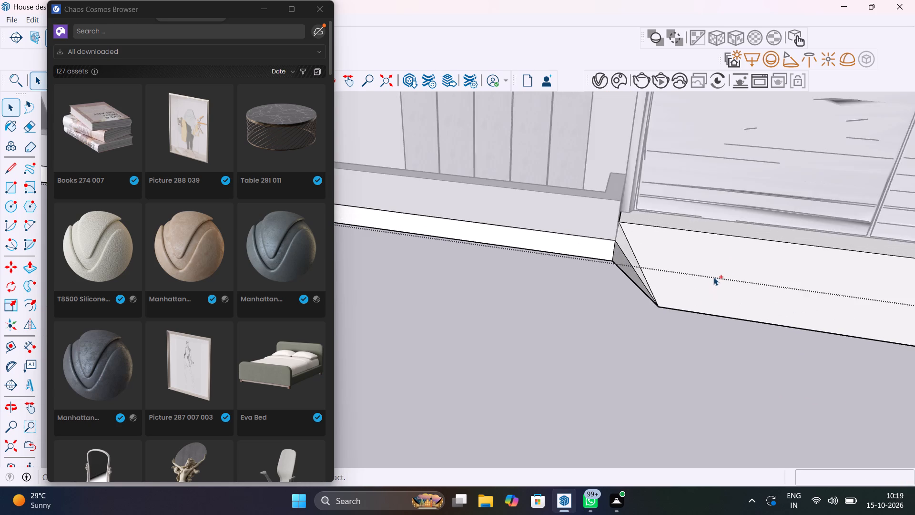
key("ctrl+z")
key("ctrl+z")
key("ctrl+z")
Draw a rectangle about 11' 3 1/2" by 6 9/16" over the plinth's front face below the gate, inside the plinth group.
middle_click_drag(701, 282, 697, 281)
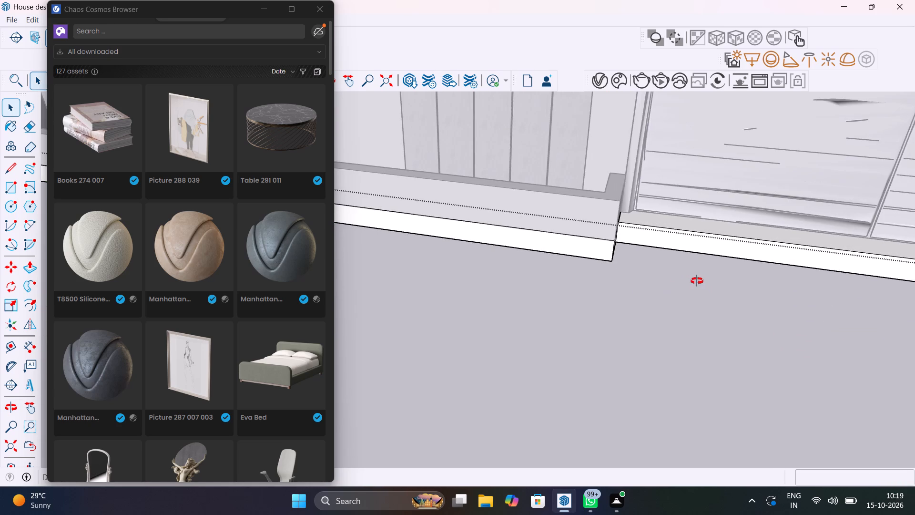
middle_click_drag(697, 281, 638, 264)
scroll(584, 247, "up", 10)
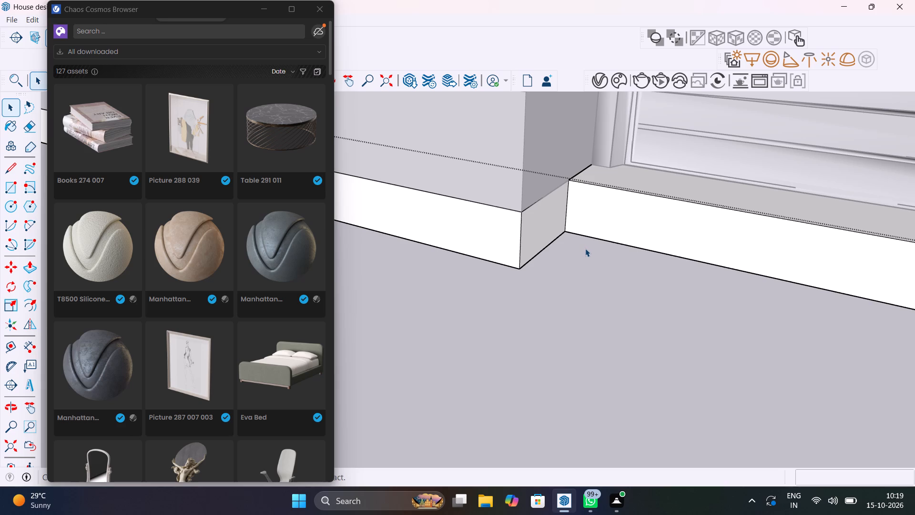
middle_click_drag(584, 247, 387, 234, "shift")
scroll(494, 260, "down", 4)
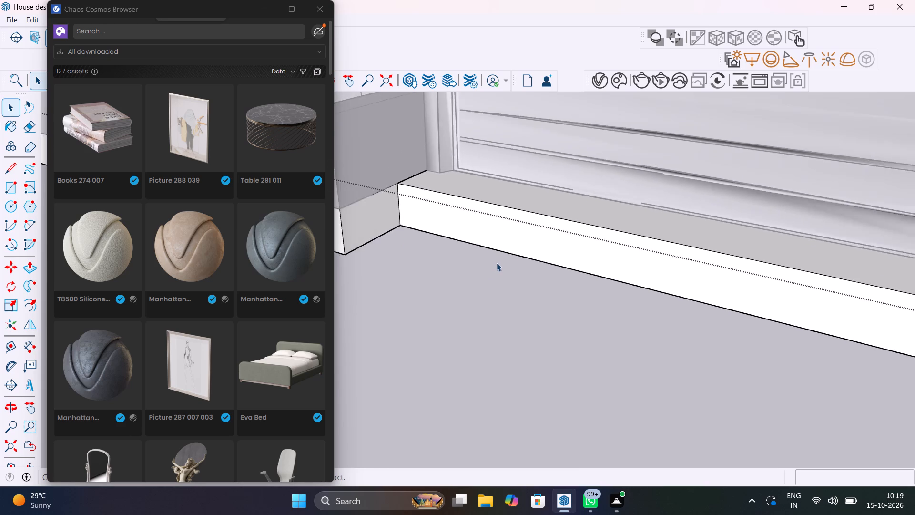
scroll(497, 263, "down", 20)
middle_click_drag(520, 270, 602, 281)
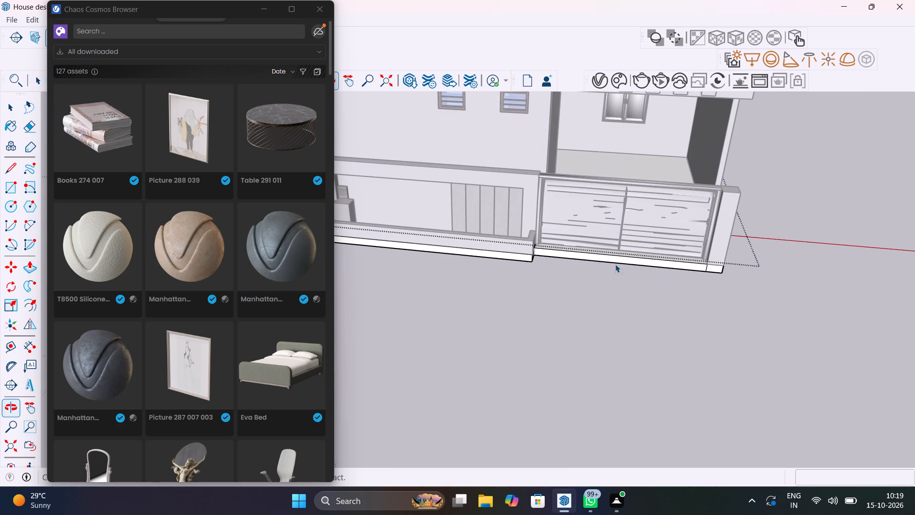
scroll(628, 260, "up", 11)
left_click(540, 258)
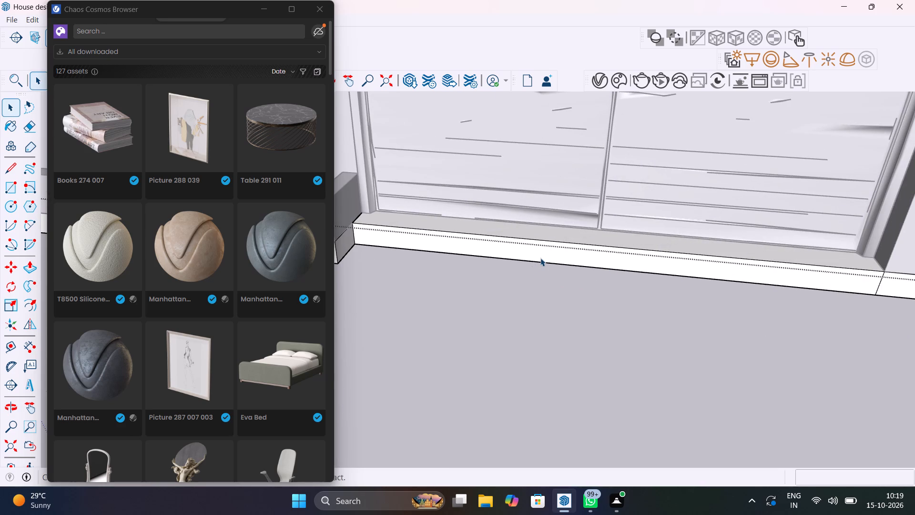
left_click(549, 242)
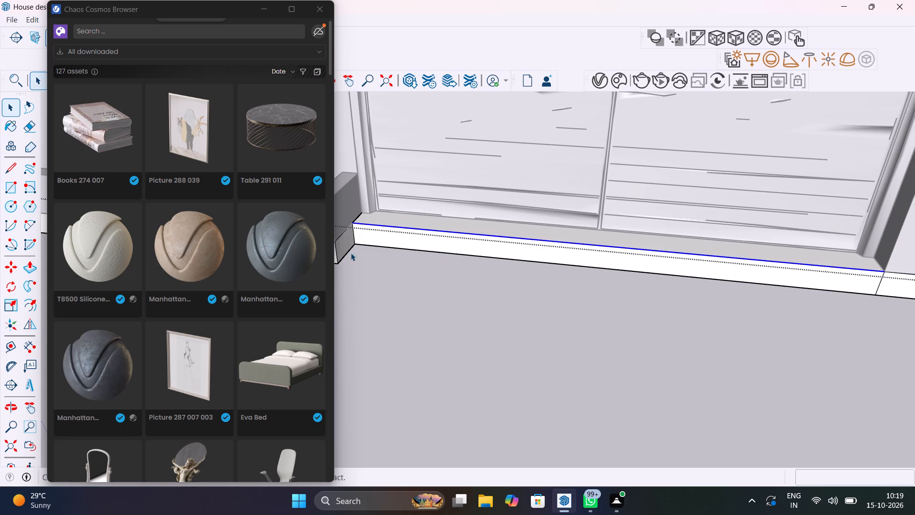
scroll(332, 244, "up", 3)
left_click(399, 273)
key("r")
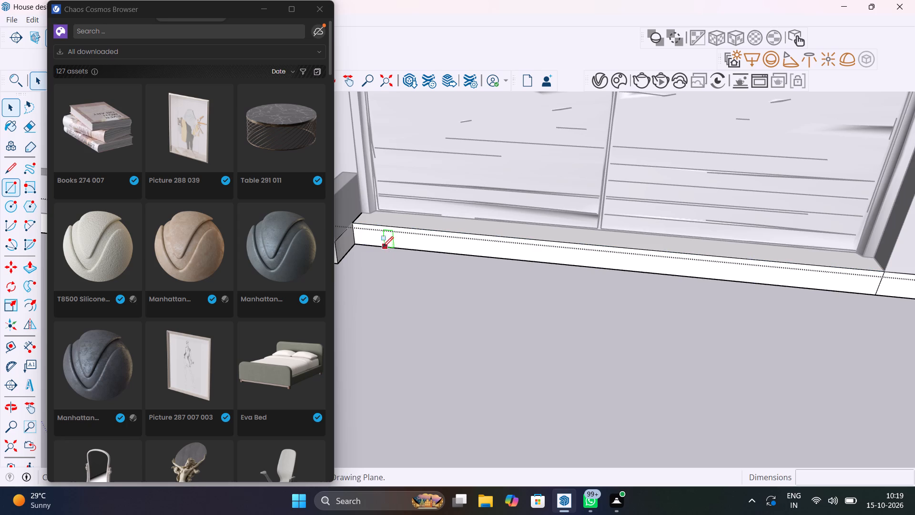
left_click(356, 226)
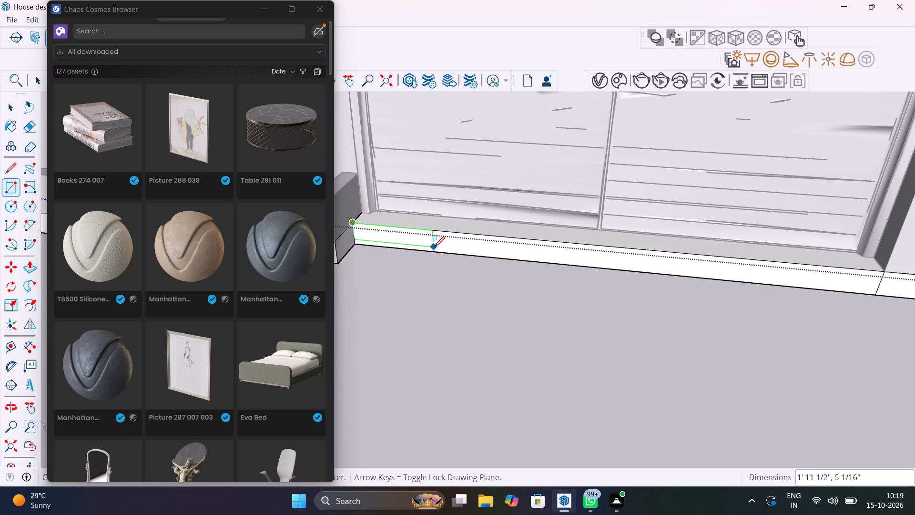
scroll(434, 247, "down", 9)
scroll(608, 265, "up", 4)
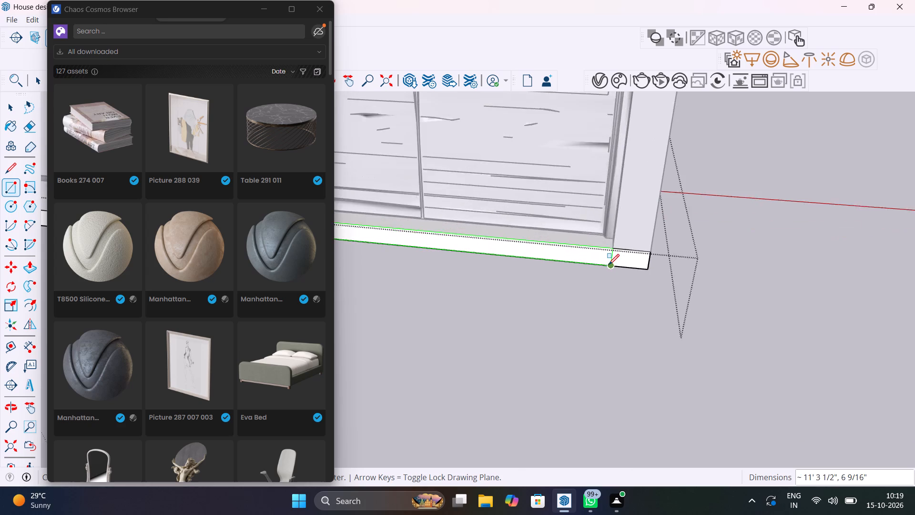
scroll(609, 265, "up", 15)
left_click(616, 269)
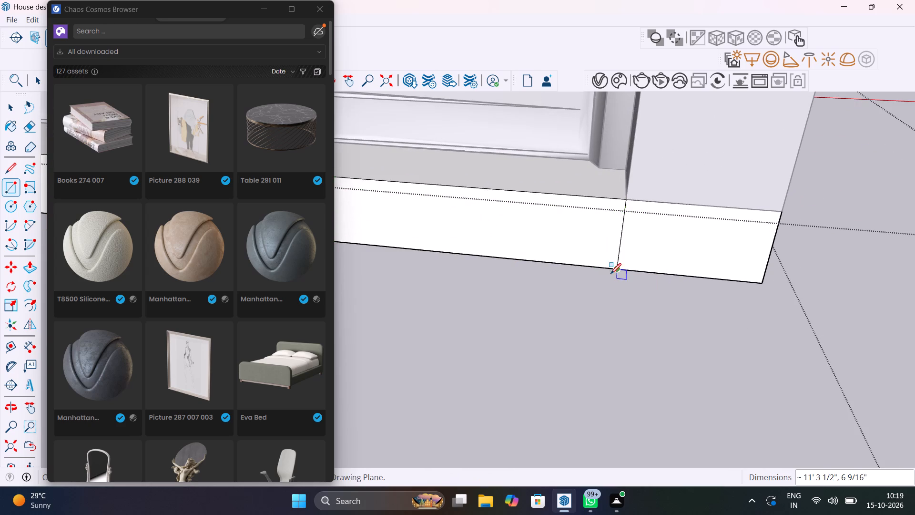
scroll(609, 275, "down", 20)
scroll(609, 275, "down", 7)
key("space")
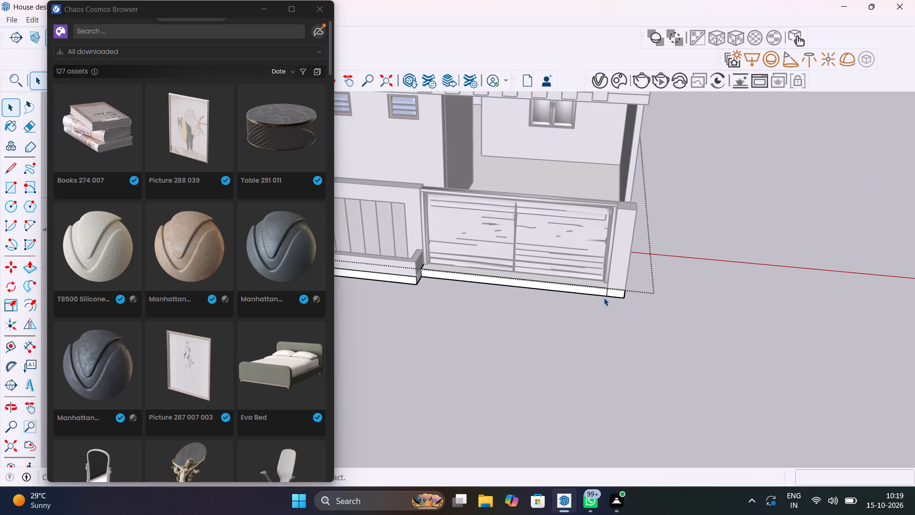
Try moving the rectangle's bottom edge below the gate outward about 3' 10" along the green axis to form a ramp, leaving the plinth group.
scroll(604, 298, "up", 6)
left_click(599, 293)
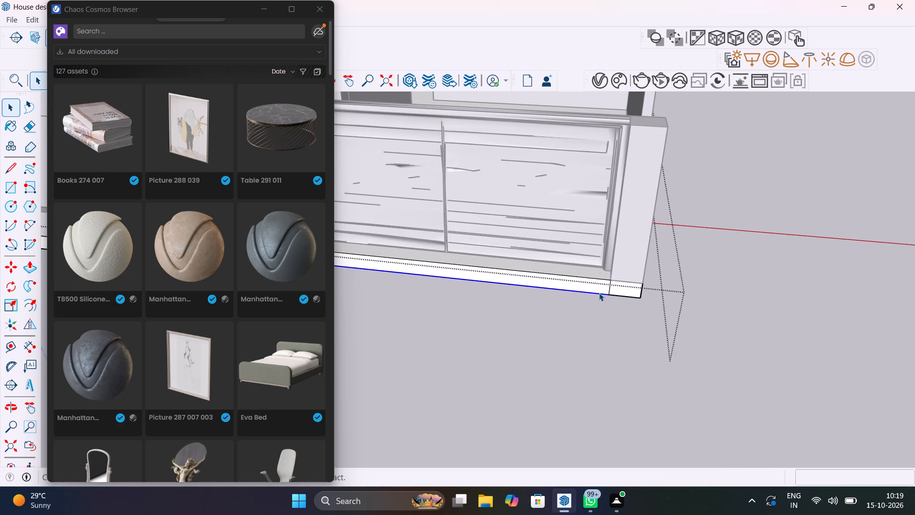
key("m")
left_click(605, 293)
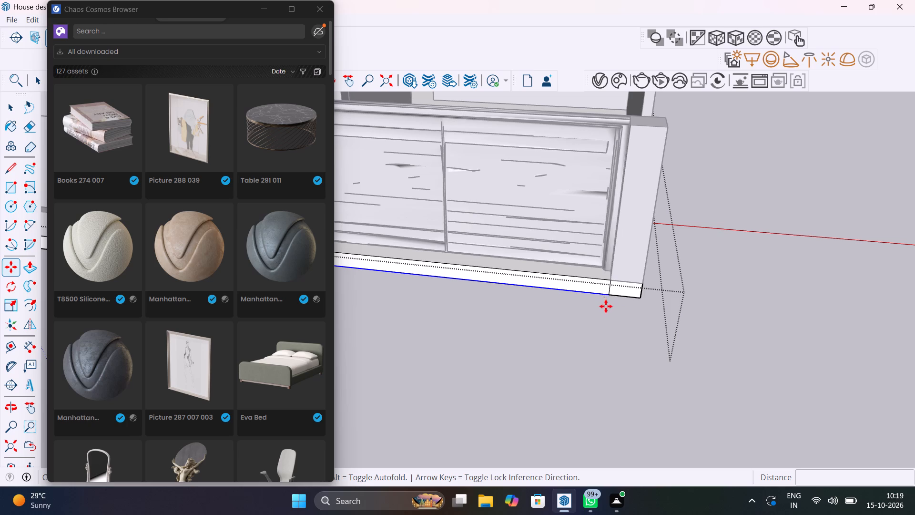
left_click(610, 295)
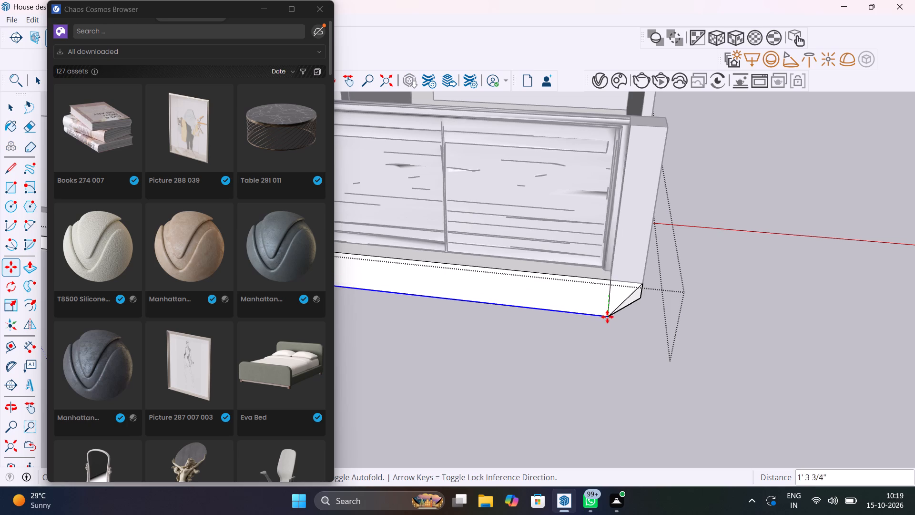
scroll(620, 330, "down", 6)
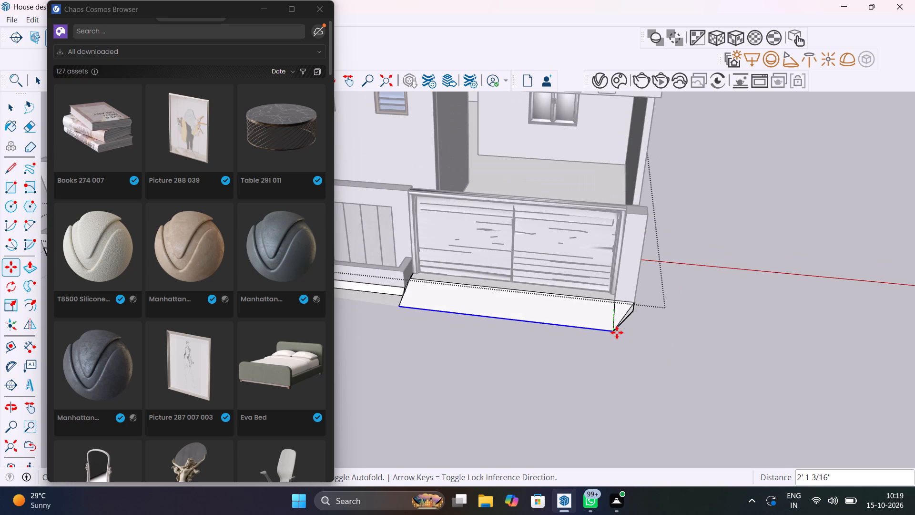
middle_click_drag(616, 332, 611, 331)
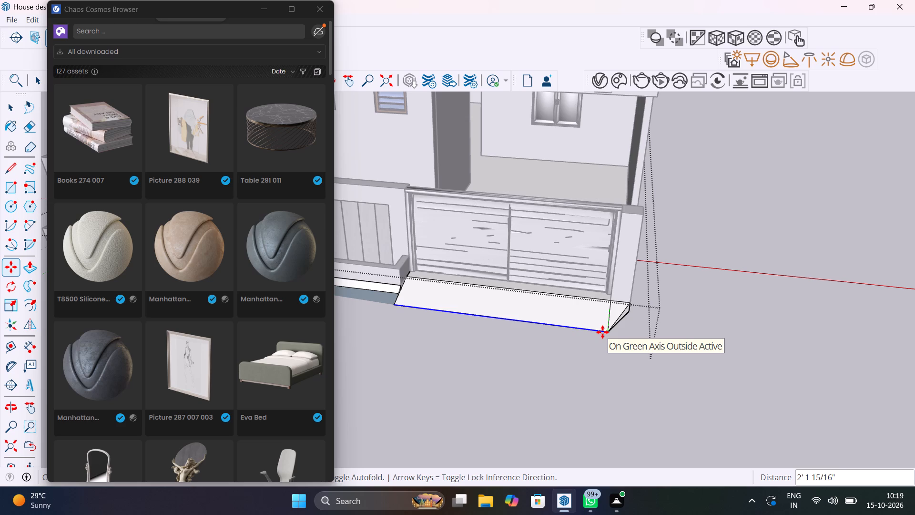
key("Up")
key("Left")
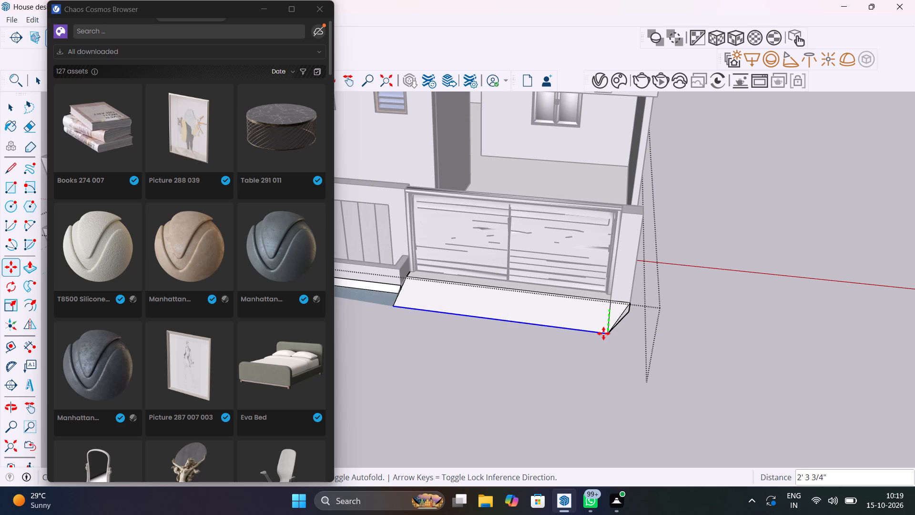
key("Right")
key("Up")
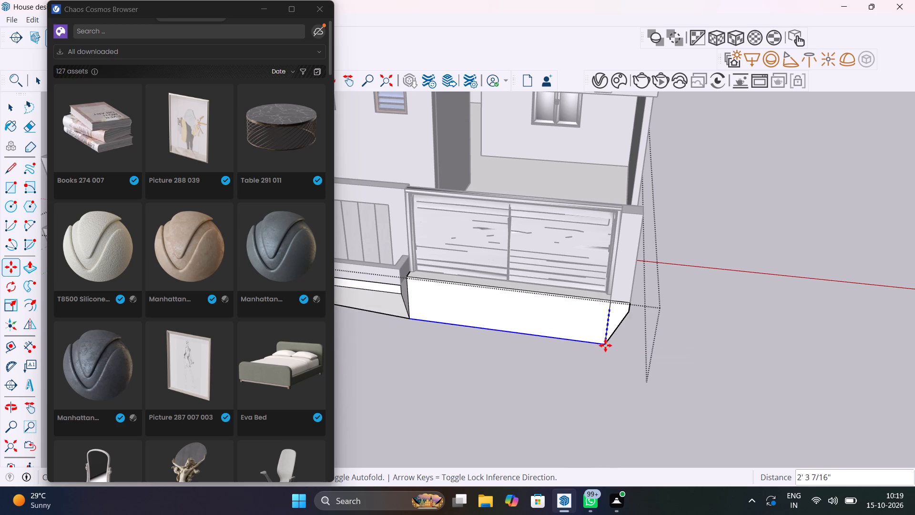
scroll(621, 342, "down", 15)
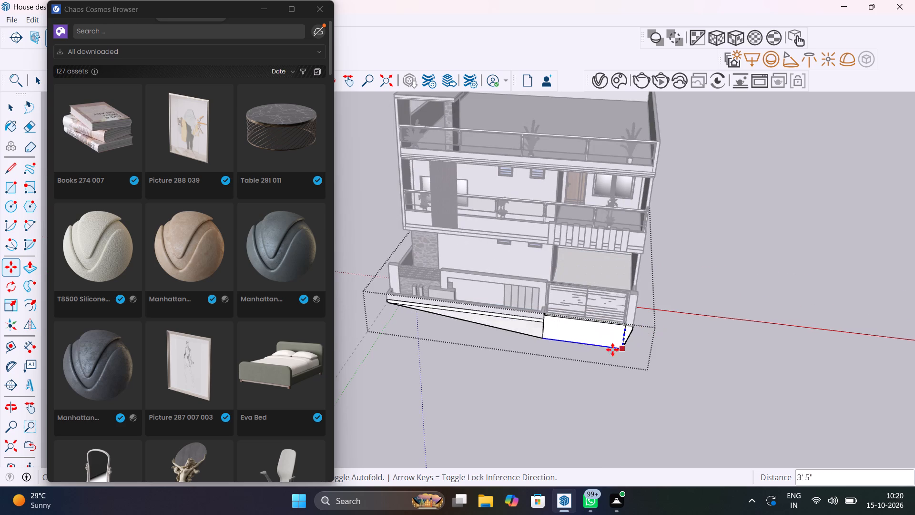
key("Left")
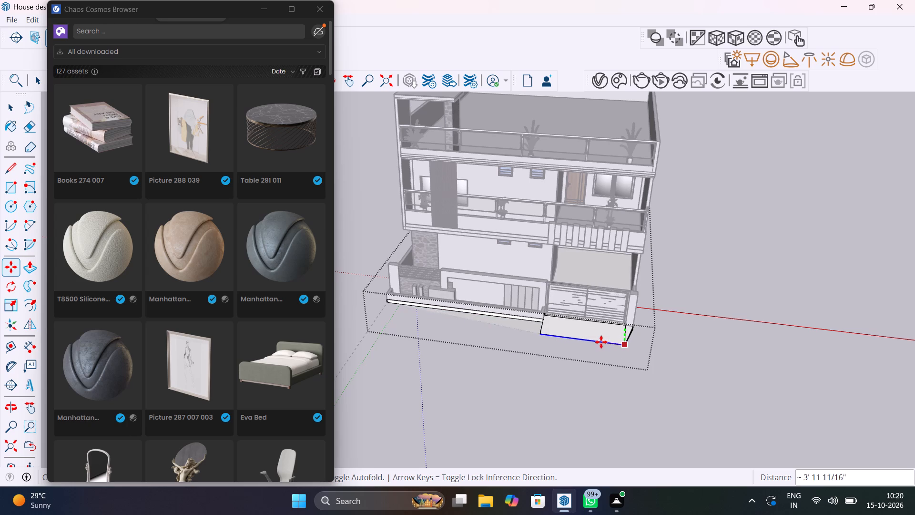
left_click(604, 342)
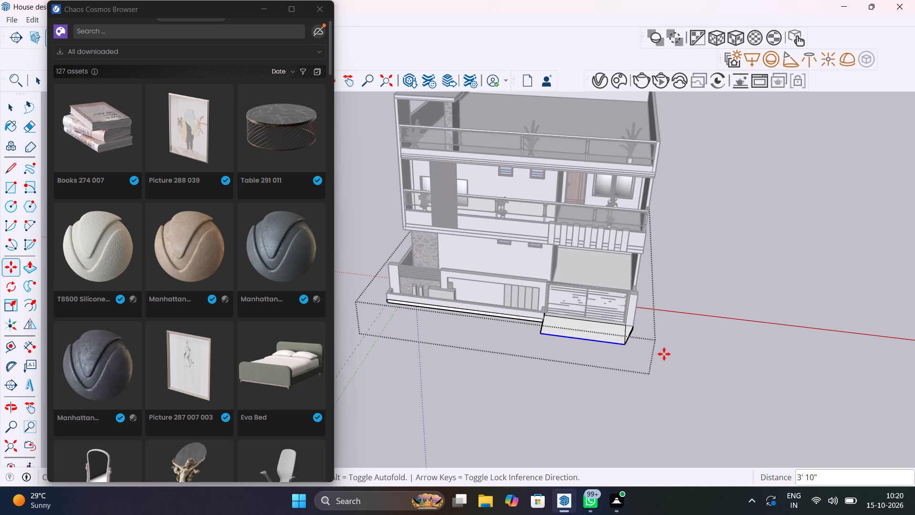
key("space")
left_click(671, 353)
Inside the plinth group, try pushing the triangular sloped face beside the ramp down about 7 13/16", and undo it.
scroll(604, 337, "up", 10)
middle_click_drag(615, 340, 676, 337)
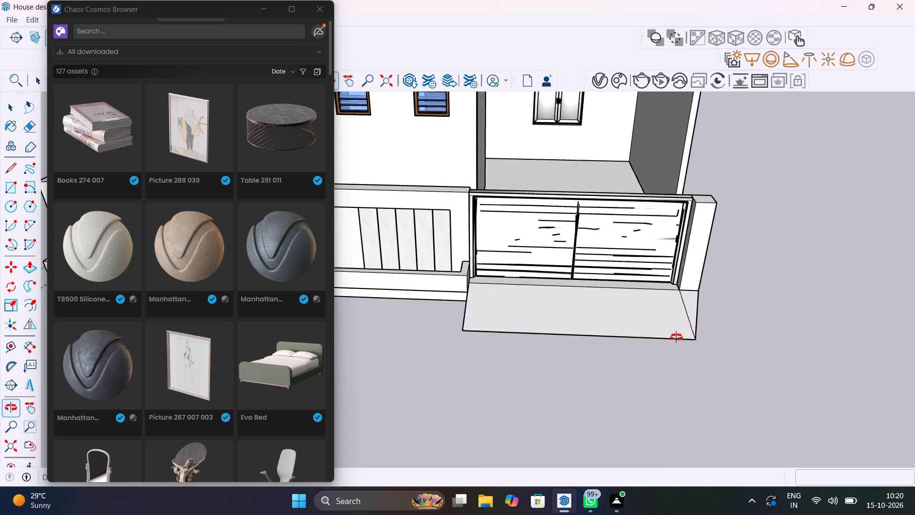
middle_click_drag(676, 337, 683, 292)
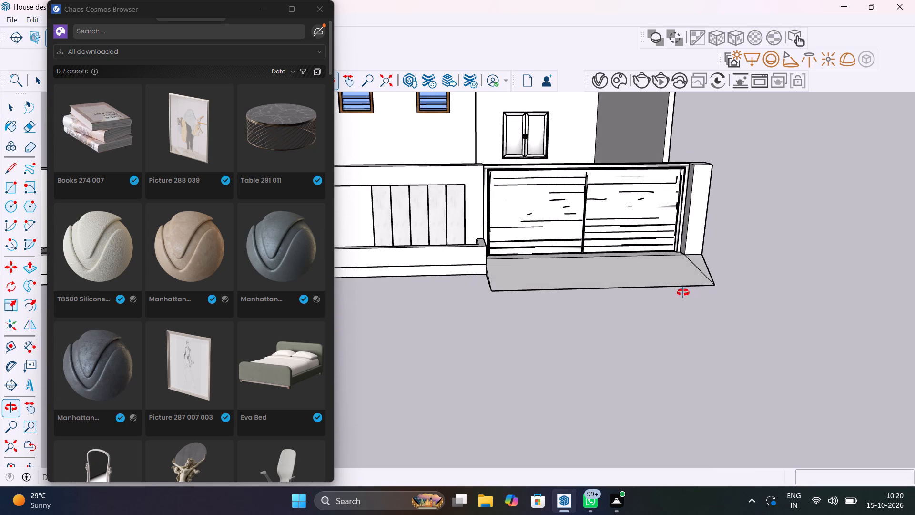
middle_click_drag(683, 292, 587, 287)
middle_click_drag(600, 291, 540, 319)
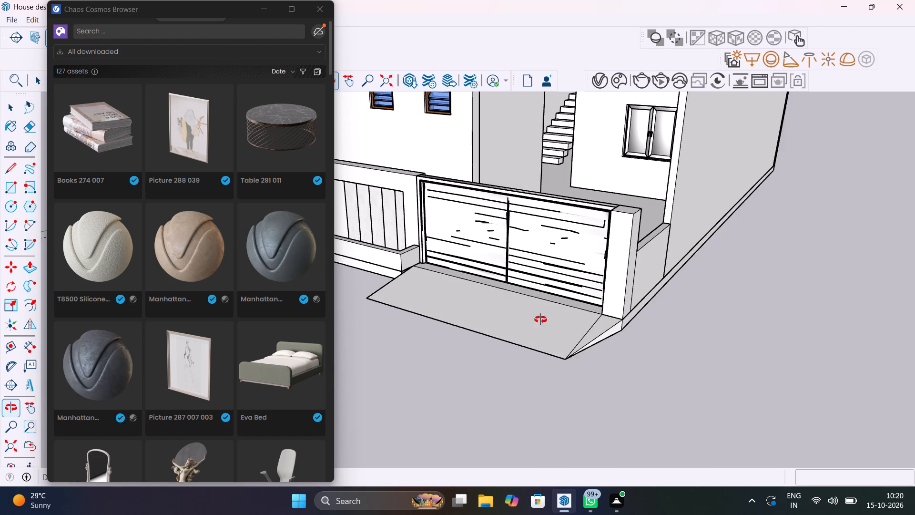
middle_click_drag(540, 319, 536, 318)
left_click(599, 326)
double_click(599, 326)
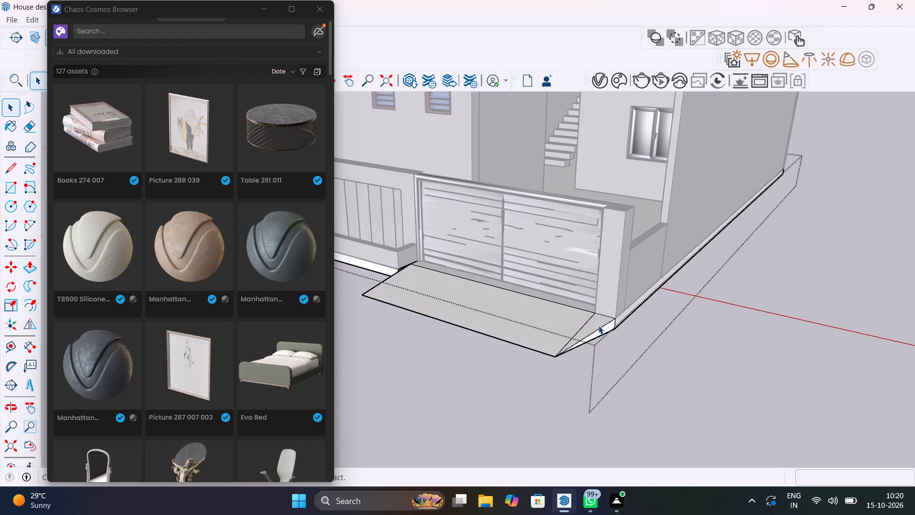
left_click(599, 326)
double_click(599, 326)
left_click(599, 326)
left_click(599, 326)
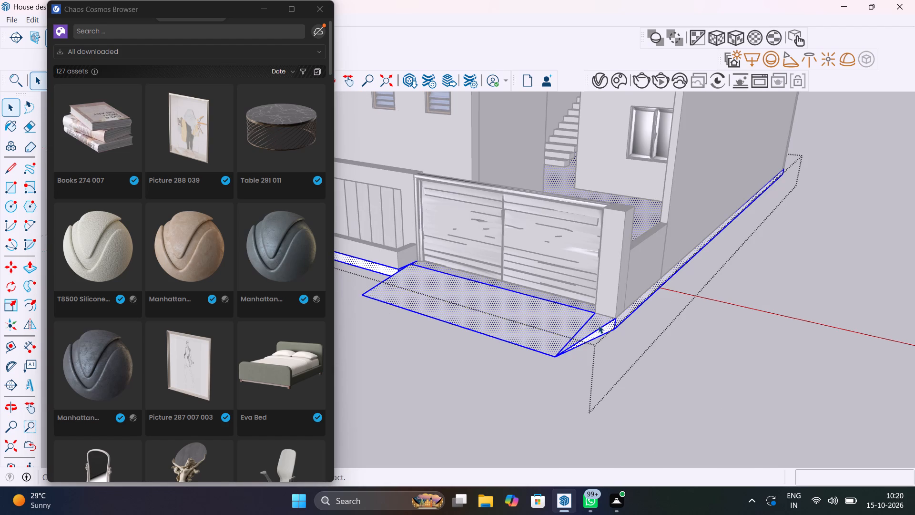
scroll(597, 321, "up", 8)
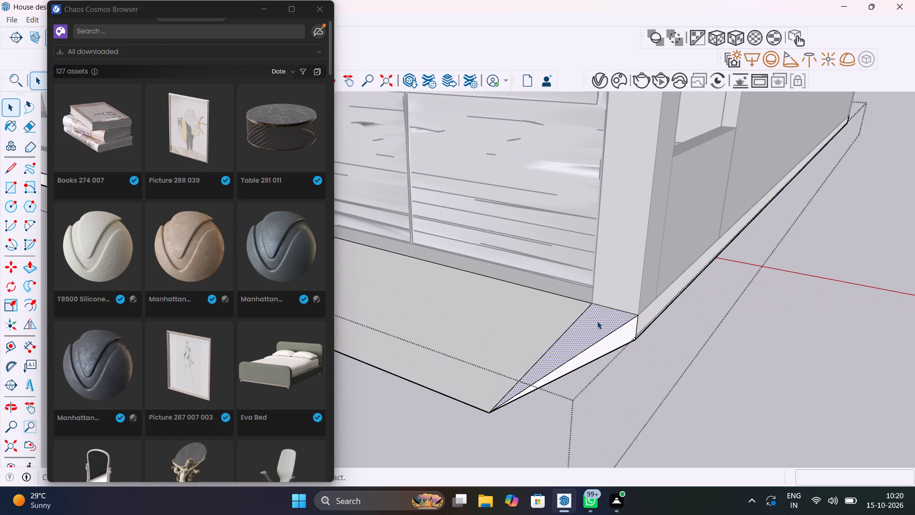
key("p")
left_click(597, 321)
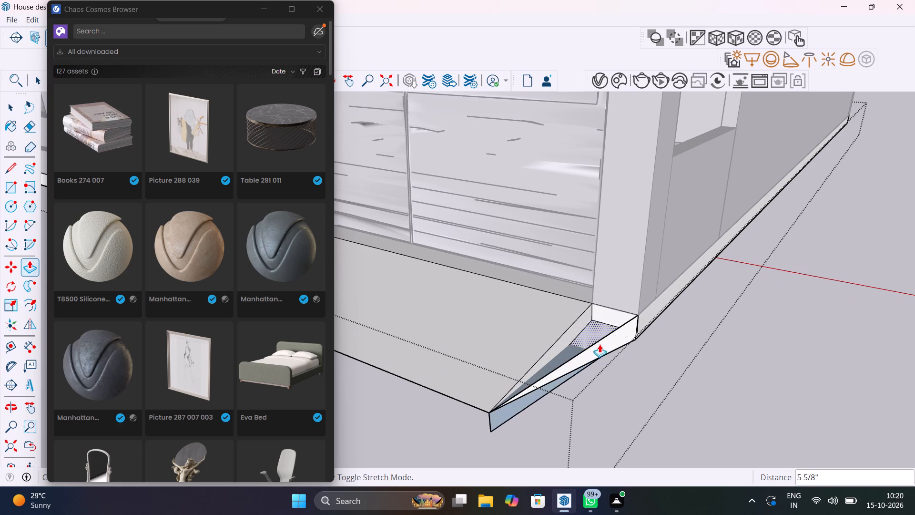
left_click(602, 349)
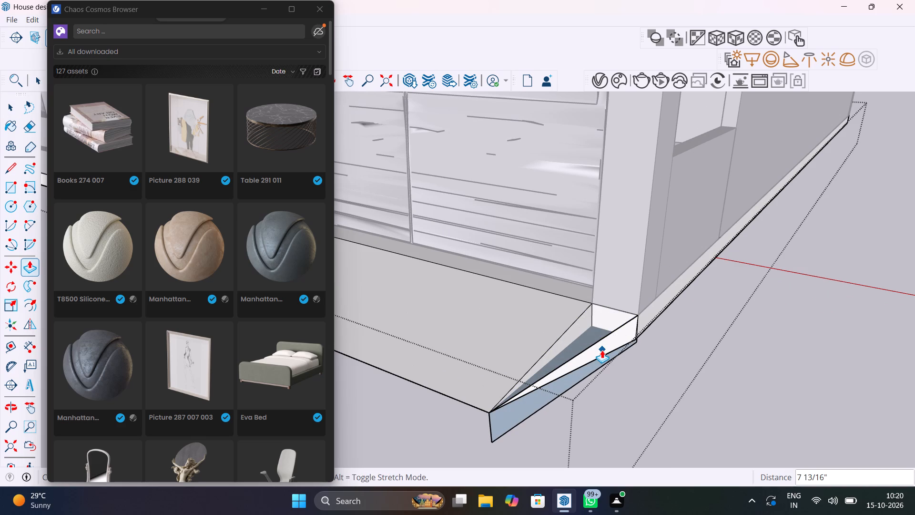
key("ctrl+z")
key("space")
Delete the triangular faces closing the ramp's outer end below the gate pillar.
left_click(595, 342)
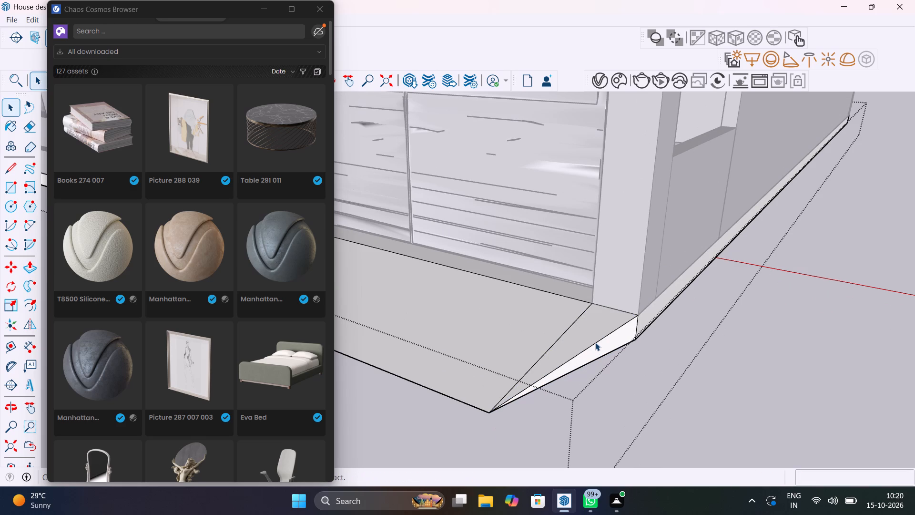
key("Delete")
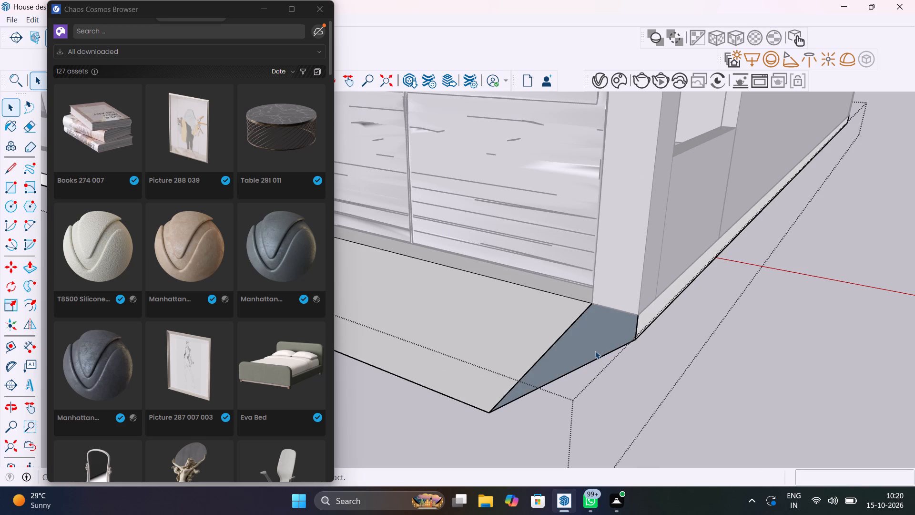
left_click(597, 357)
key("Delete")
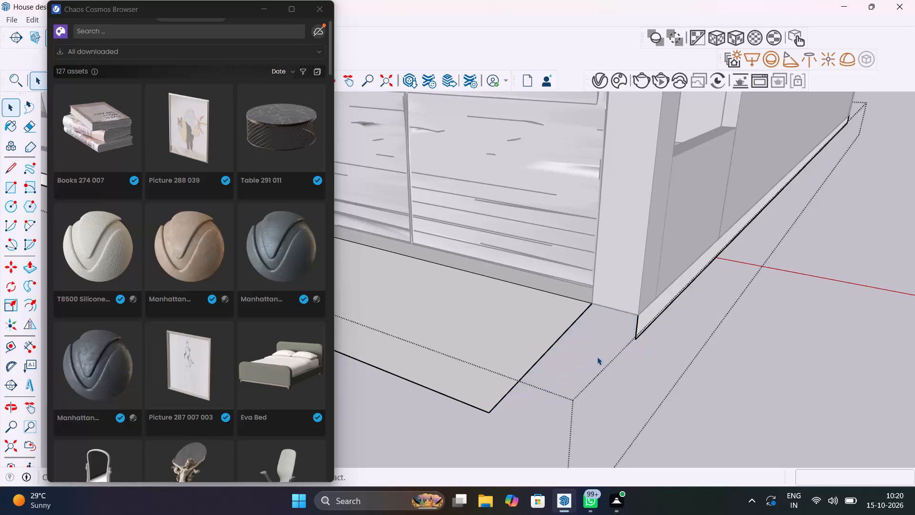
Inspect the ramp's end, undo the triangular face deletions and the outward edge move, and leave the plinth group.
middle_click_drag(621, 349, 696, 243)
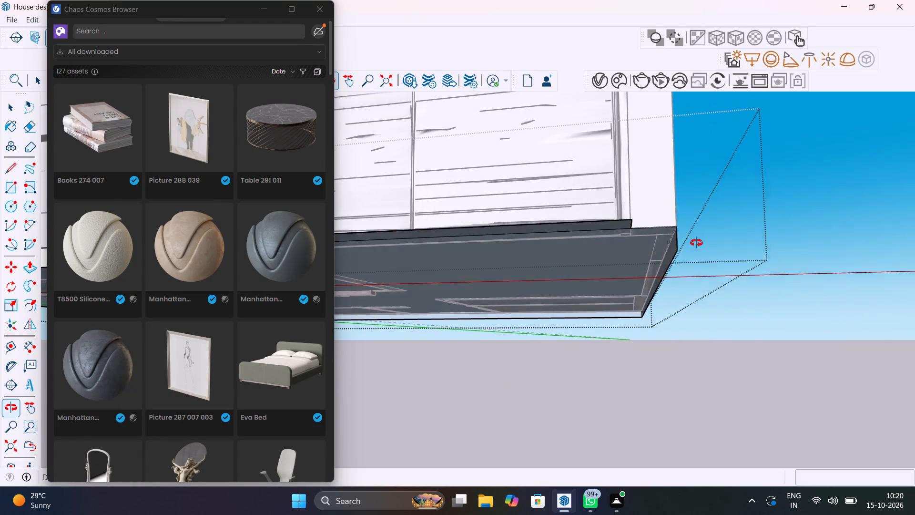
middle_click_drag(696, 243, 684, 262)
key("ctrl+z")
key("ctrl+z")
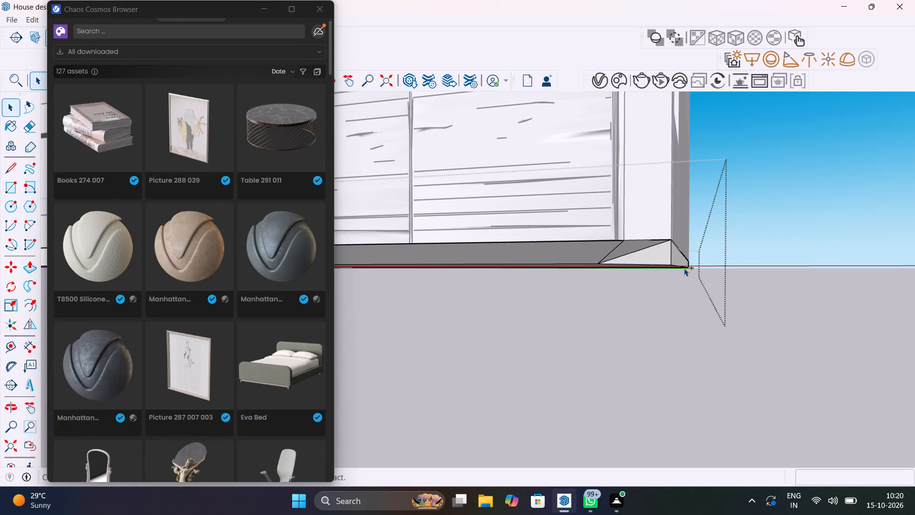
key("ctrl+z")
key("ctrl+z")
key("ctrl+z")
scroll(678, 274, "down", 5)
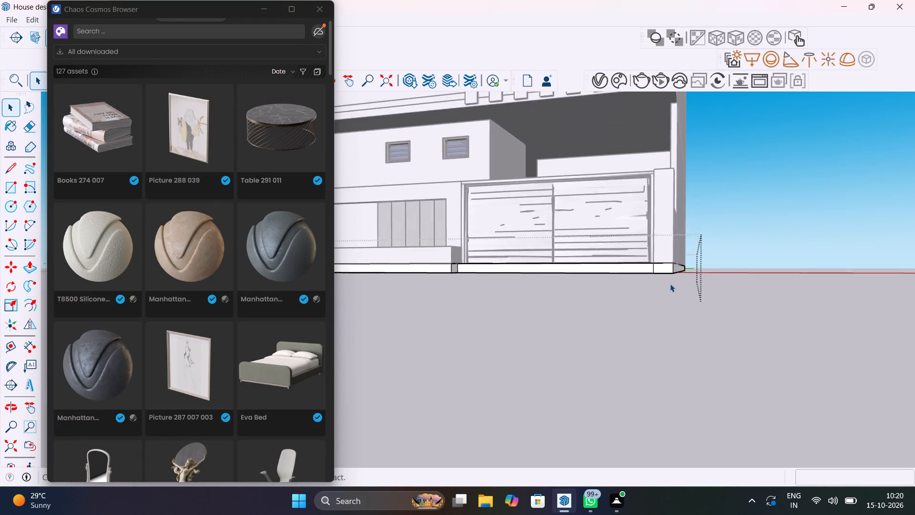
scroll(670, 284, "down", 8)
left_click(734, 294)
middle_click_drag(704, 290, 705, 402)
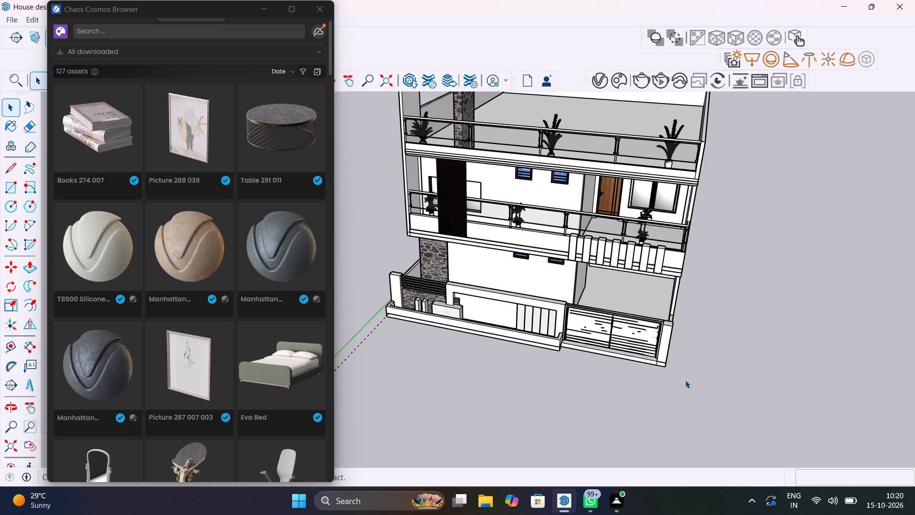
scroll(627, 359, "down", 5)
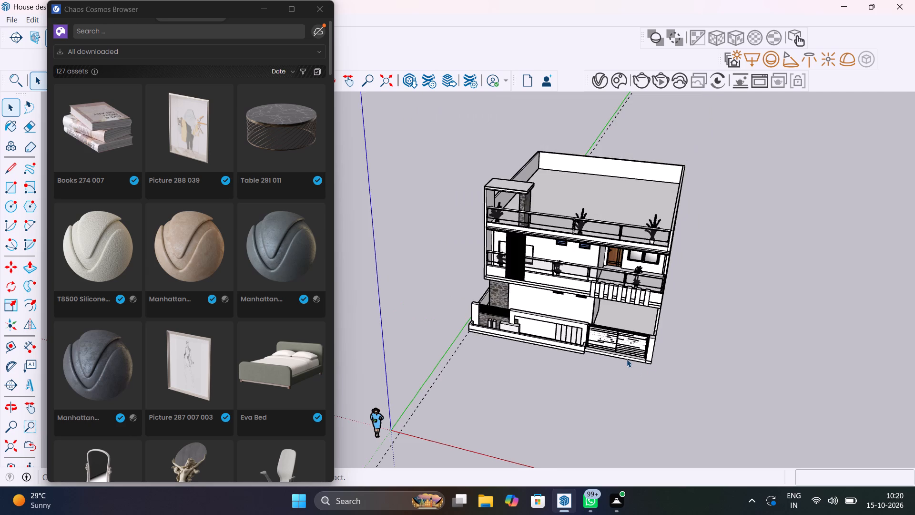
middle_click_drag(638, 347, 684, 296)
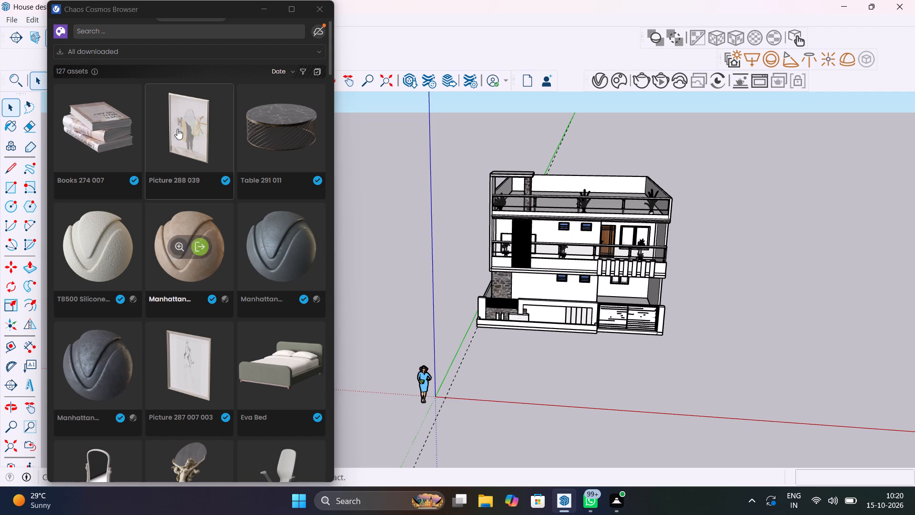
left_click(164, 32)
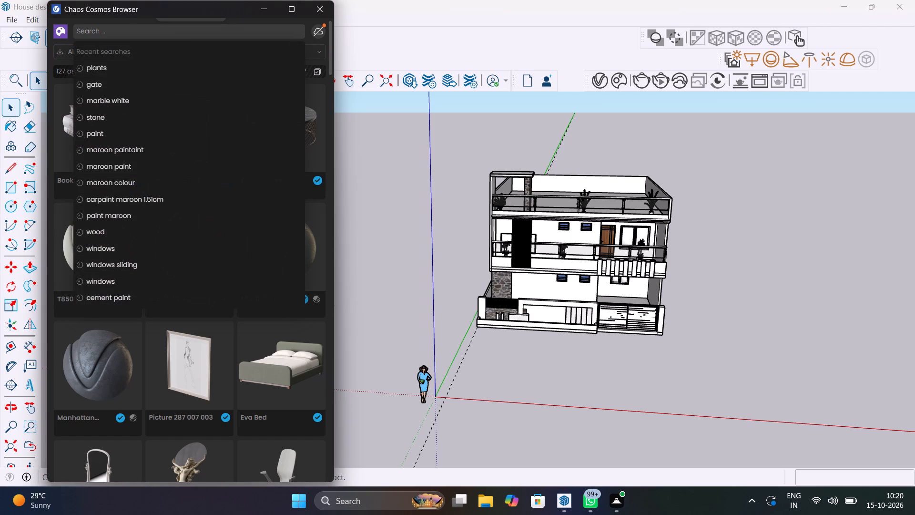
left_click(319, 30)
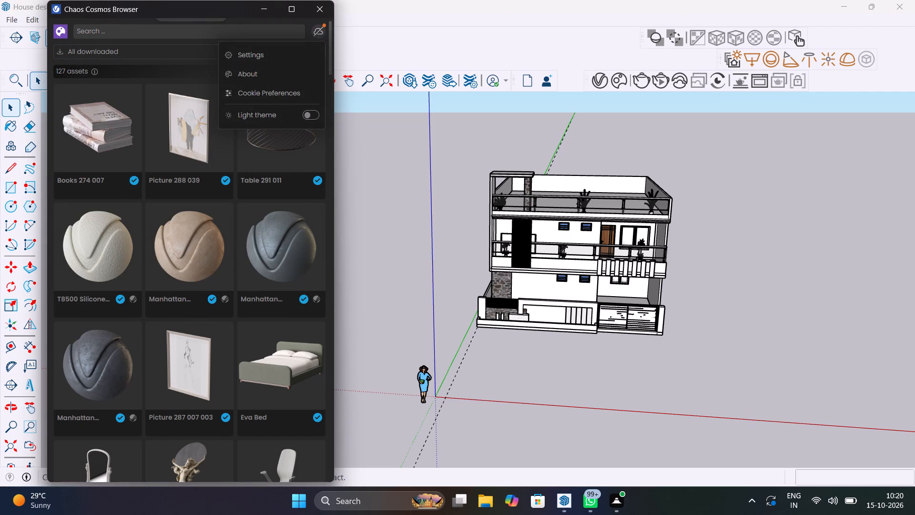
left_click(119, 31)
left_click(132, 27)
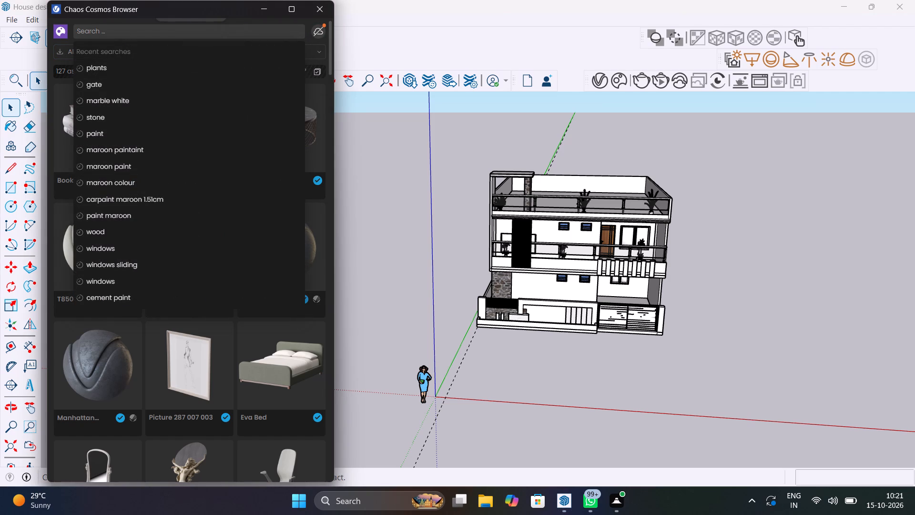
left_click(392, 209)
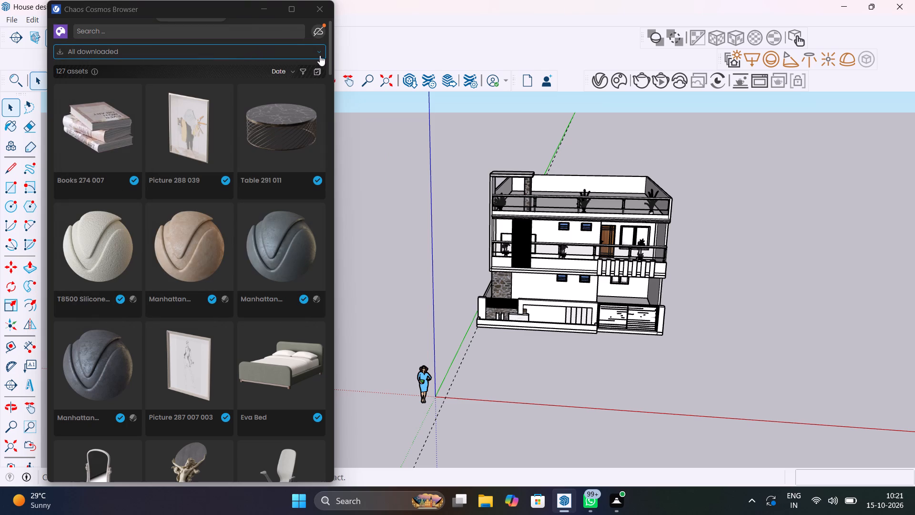
Switch the Chaos Cosmos browser's downloaded assets to the 3D Models category and look through them.
left_click(323, 54)
left_click(297, 71)
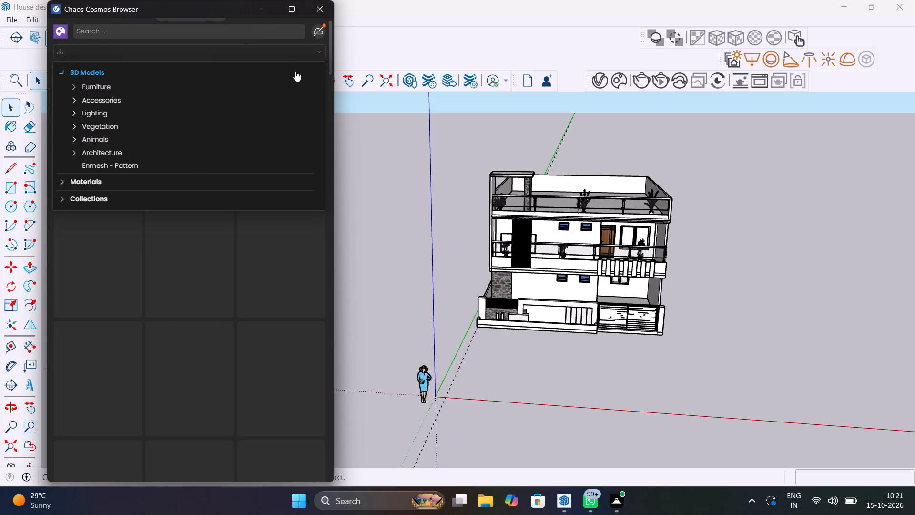
scroll(171, 232, "down", 8)
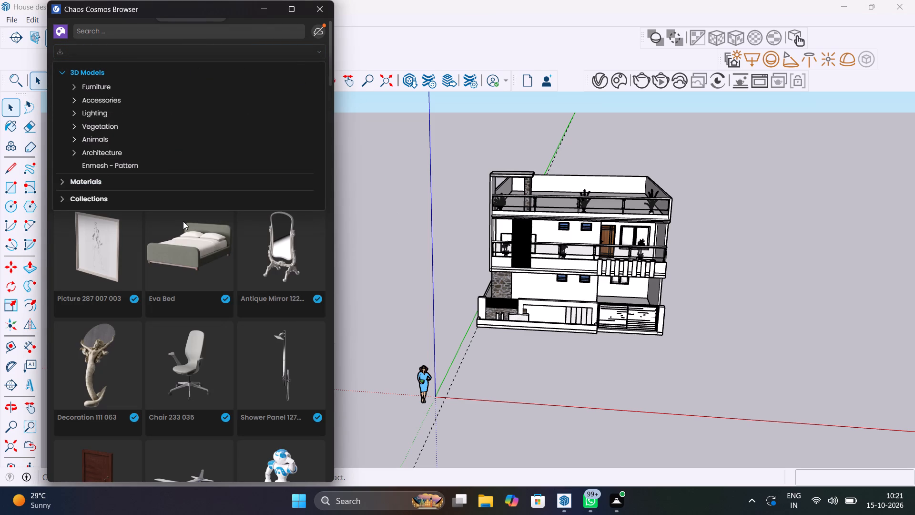
scroll(183, 221, "down", 6)
scroll(357, 254, "down", 6)
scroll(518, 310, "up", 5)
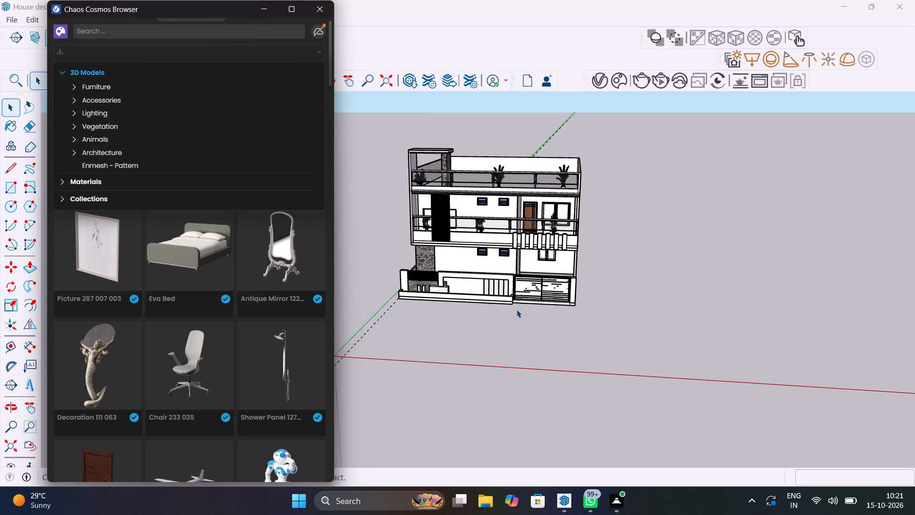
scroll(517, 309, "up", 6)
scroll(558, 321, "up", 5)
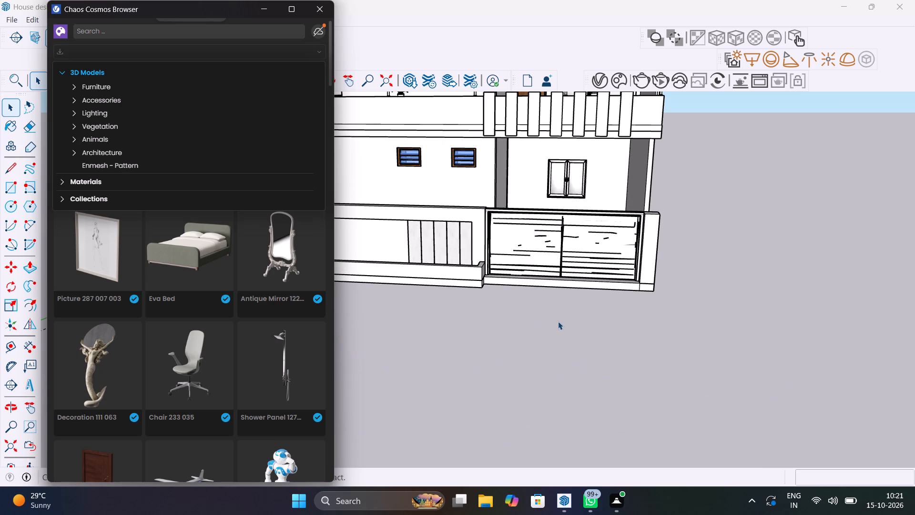
Examine the plinth below the sliding gate and the front of the house around it.
middle_click_drag(564, 322, 619, 328, "shift")
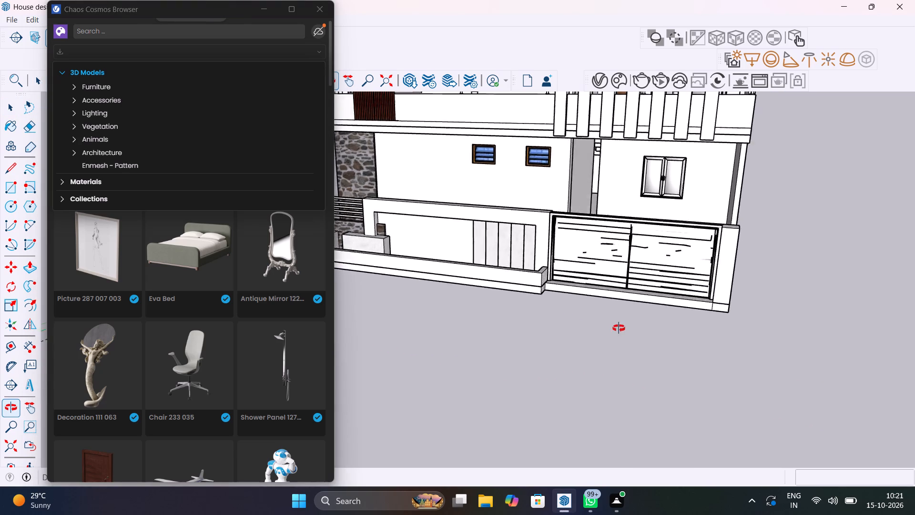
middle_click_drag(619, 328, 609, 332, "shift")
scroll(609, 332, "up", 1)
scroll(653, 340, "up", 5)
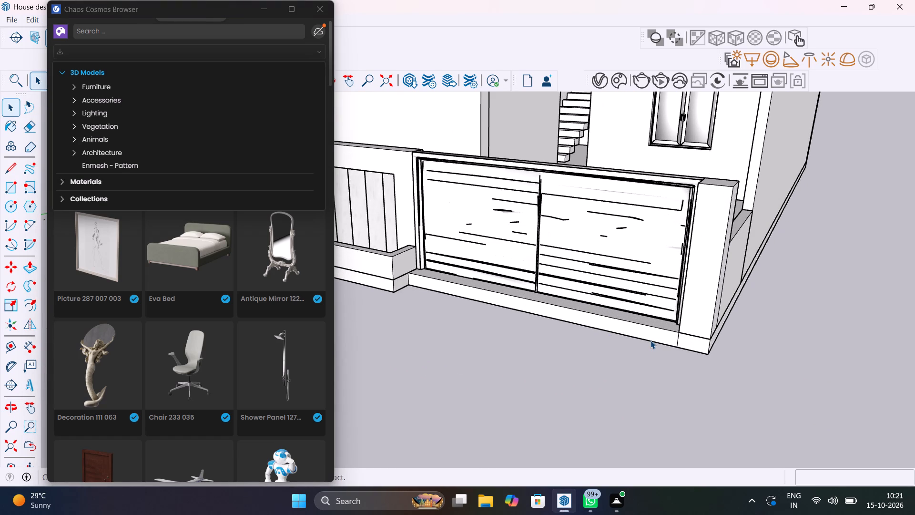
scroll(651, 340, "up", 6)
middle_click_drag(652, 340, 779, 346, "shift")
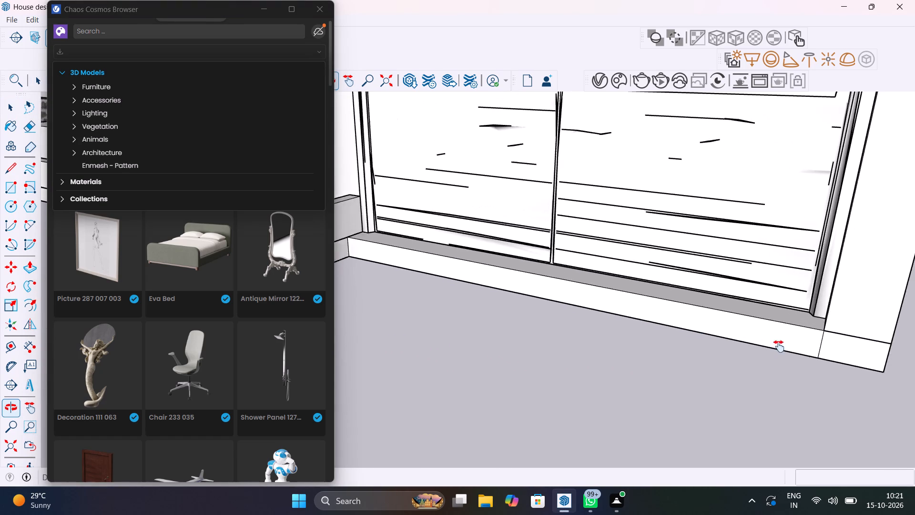
middle_click_drag(779, 346, 787, 347, "shift")
scroll(659, 344, "down", 16)
scroll(658, 345, "down", 7)
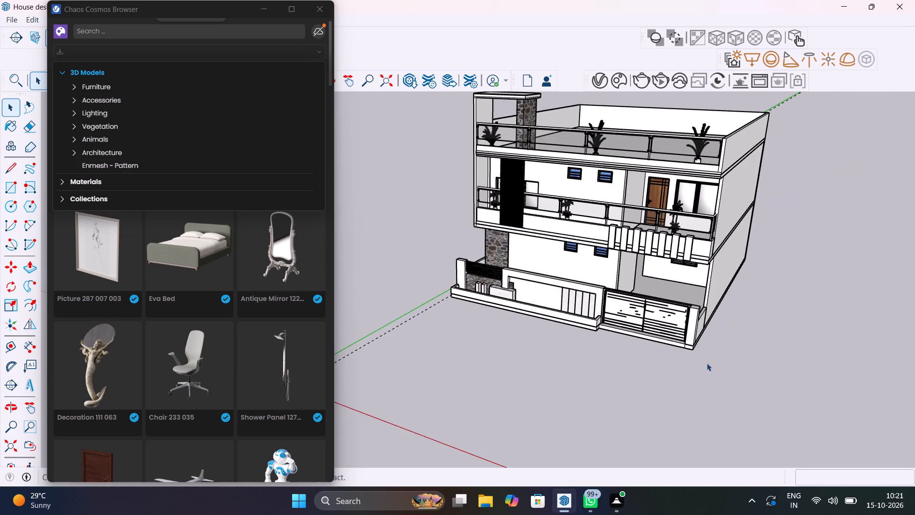
Draw a rectangle about 26' 5" by 6' 11" on the open ground beside the house and extrude it up about 3' 3 1/2".
middle_click_drag(705, 362, 655, 354, "shift")
key("r")
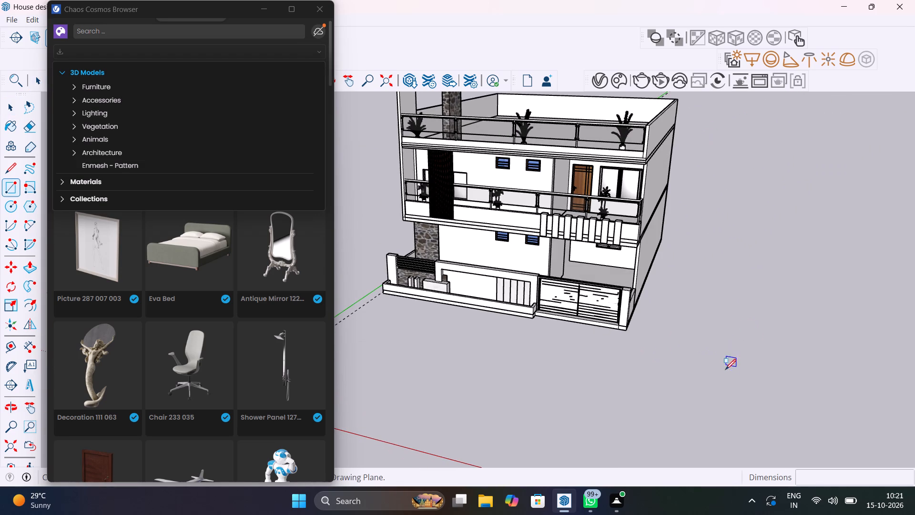
left_click(725, 371)
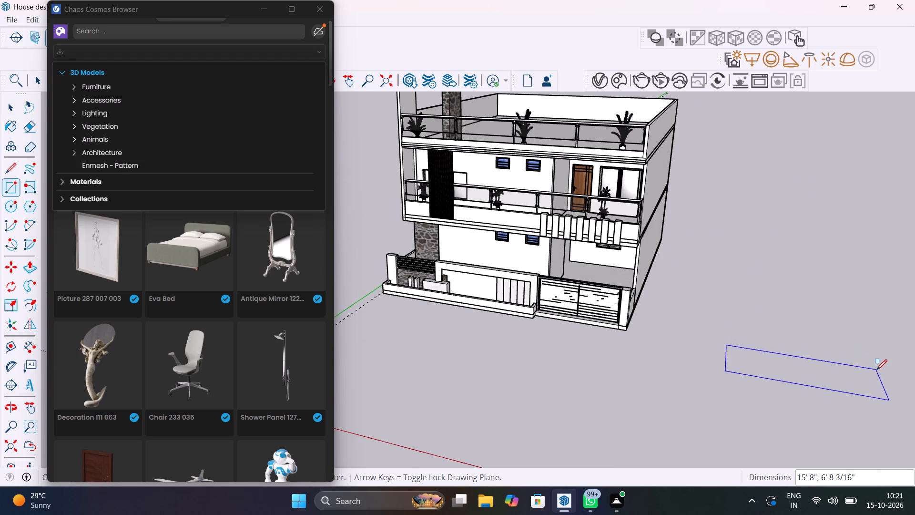
middle_click_drag(874, 370, 718, 341, "shift")
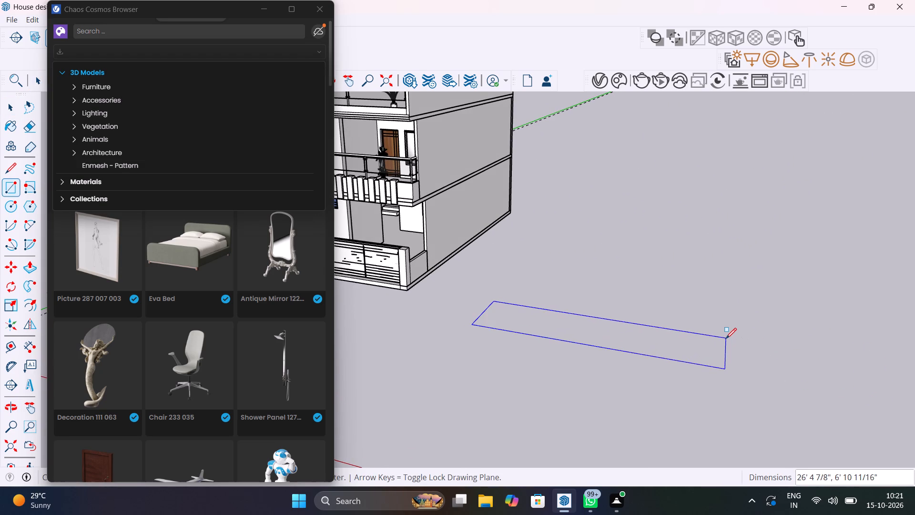
left_click(726, 339)
key("p")
left_click(687, 349)
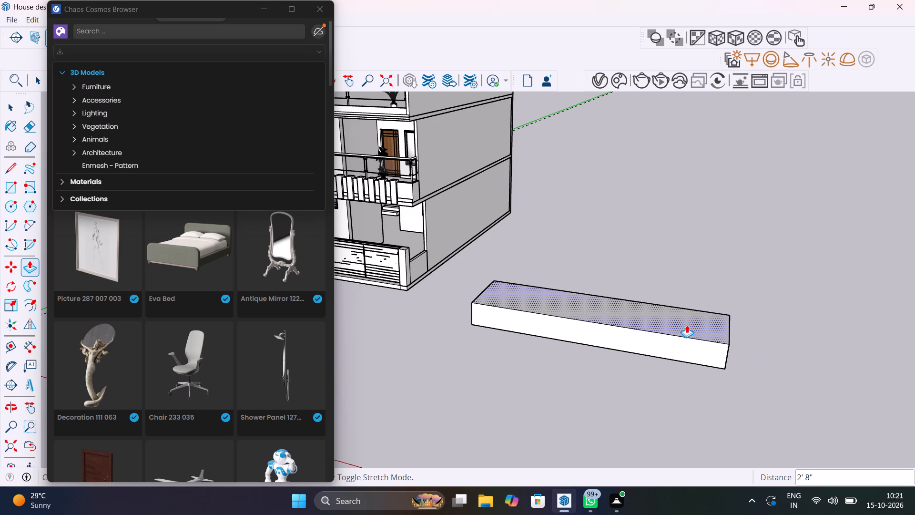
left_click(687, 319)
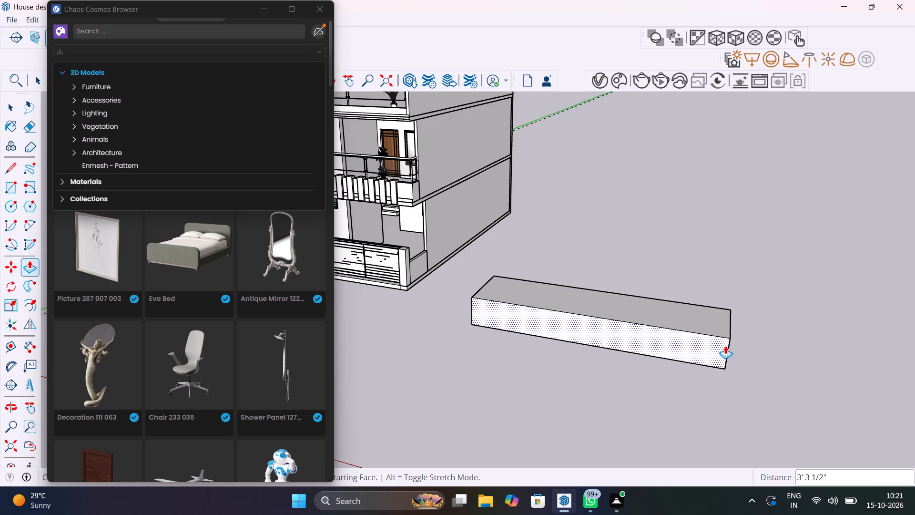
key("p")
Move the box's top front edge outward and down about 5' 2" so the box becomes a sloped wedge.
key("space")
left_click(718, 336)
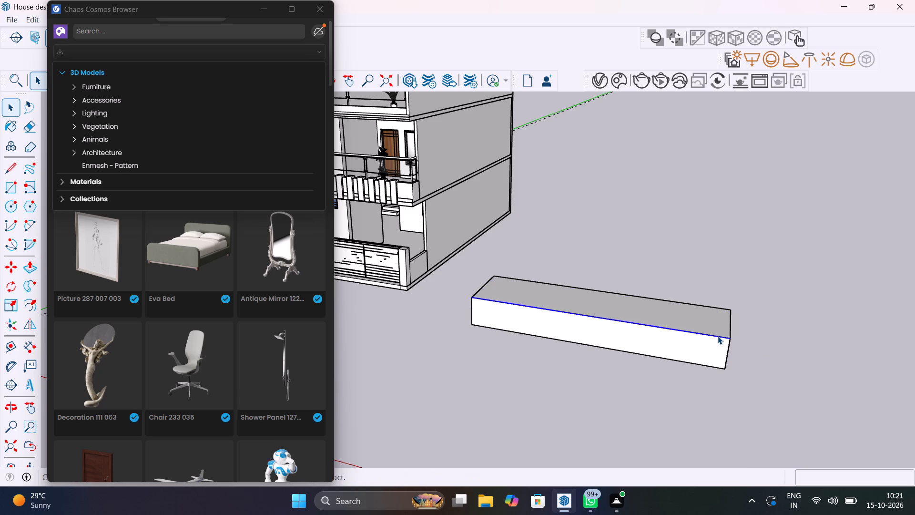
key("m")
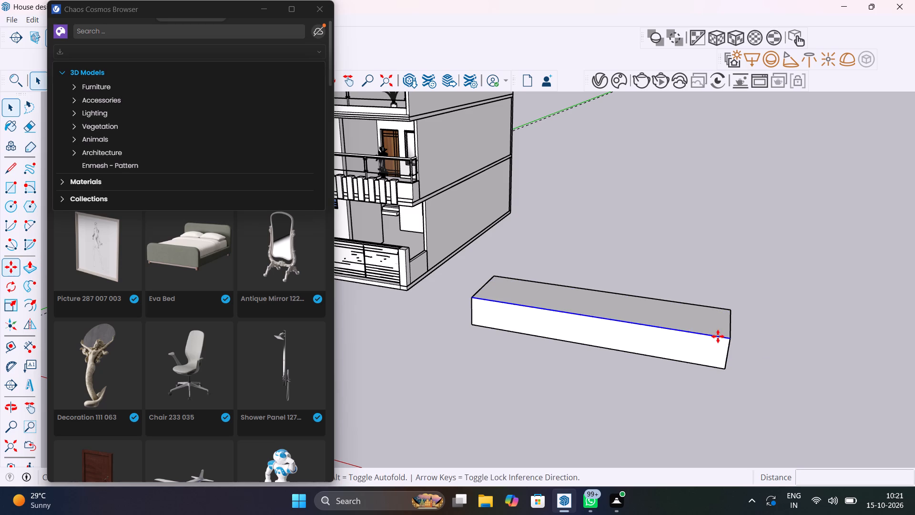
left_click(728, 338)
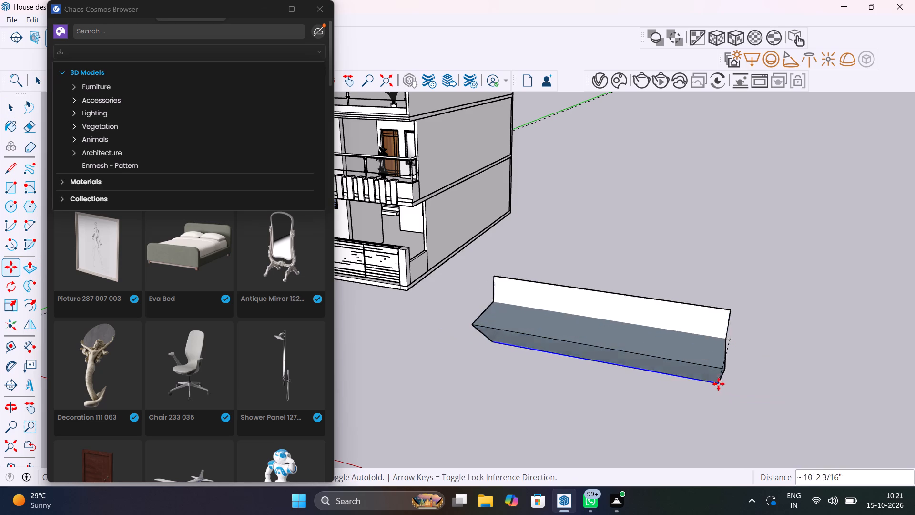
middle_click_drag(716, 382, 646, 323)
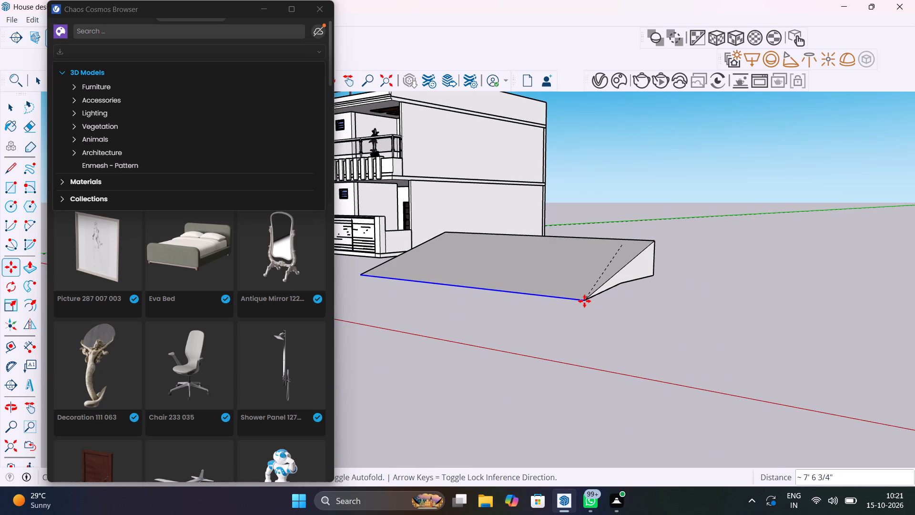
middle_click_drag(567, 305, 654, 326)
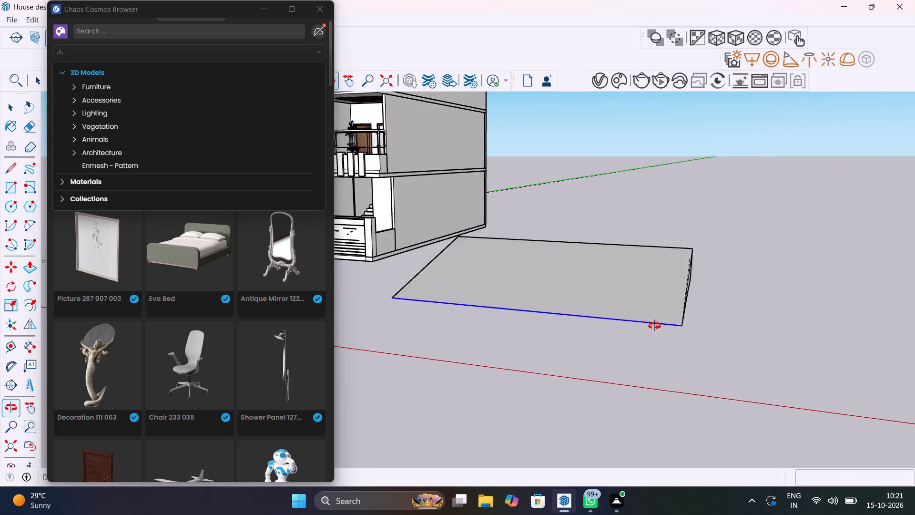
middle_click_drag(654, 326, 875, 351)
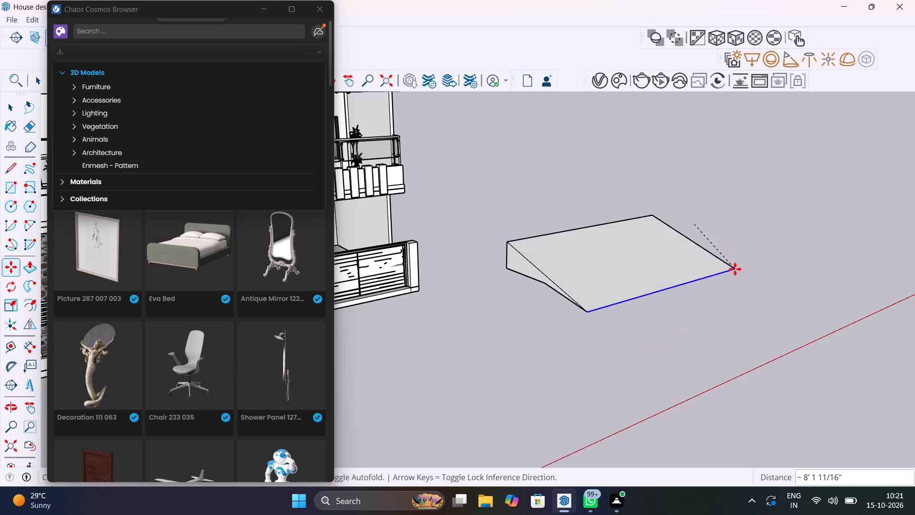
middle_click_drag(735, 269, 803, 306)
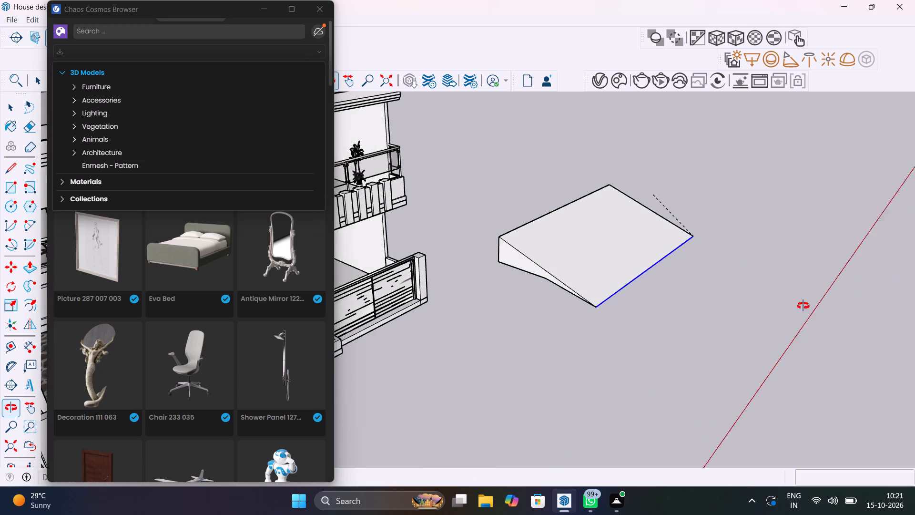
middle_click_drag(803, 306, 807, 306)
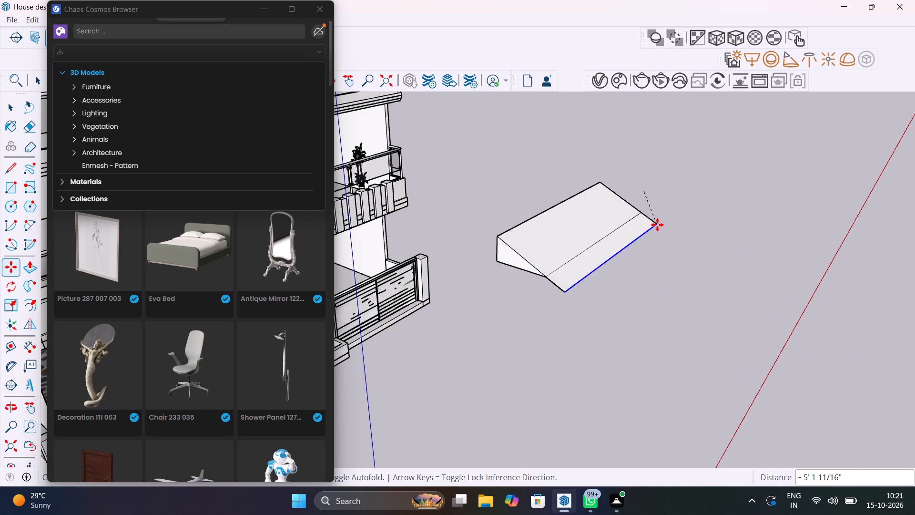
left_click(657, 225)
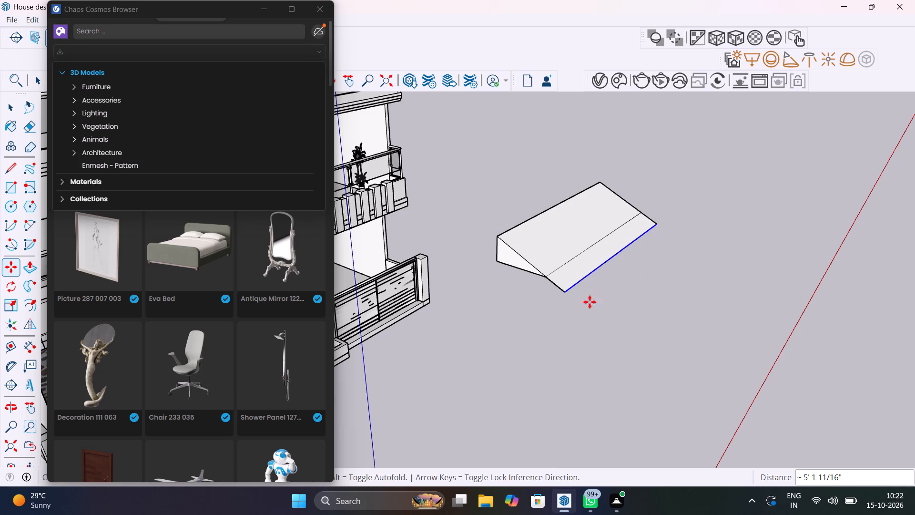
scroll(585, 316, "down", 5)
middle_click_drag(622, 316, 672, 320)
scroll(533, 251, "up", 2)
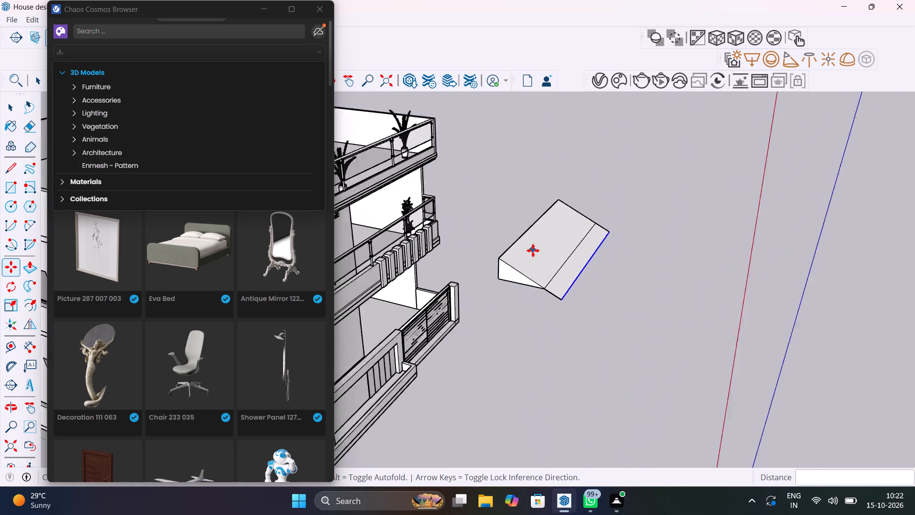
scroll(533, 250, "up", 8)
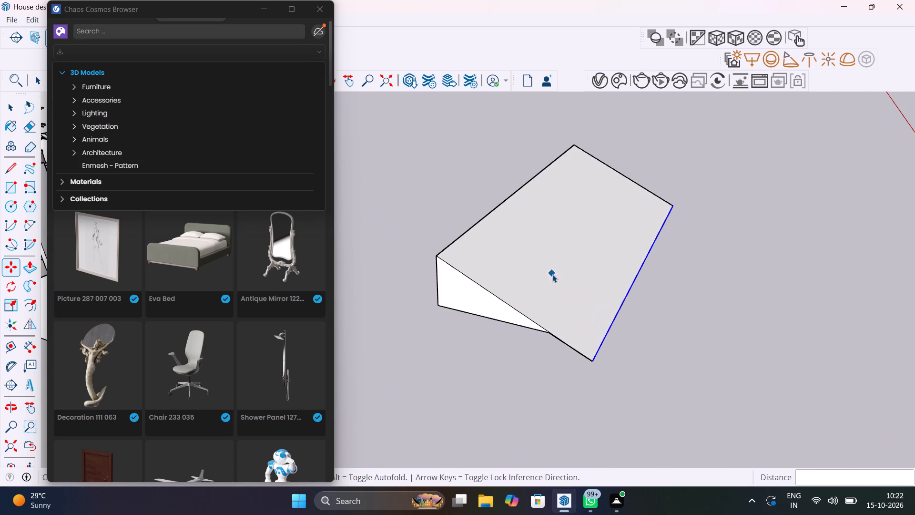
key("space")
Examine the plinth face below the sliding gate and where it meets the planter wall.
scroll(557, 333, "down", 10)
middle_click_drag(569, 338, 536, 336)
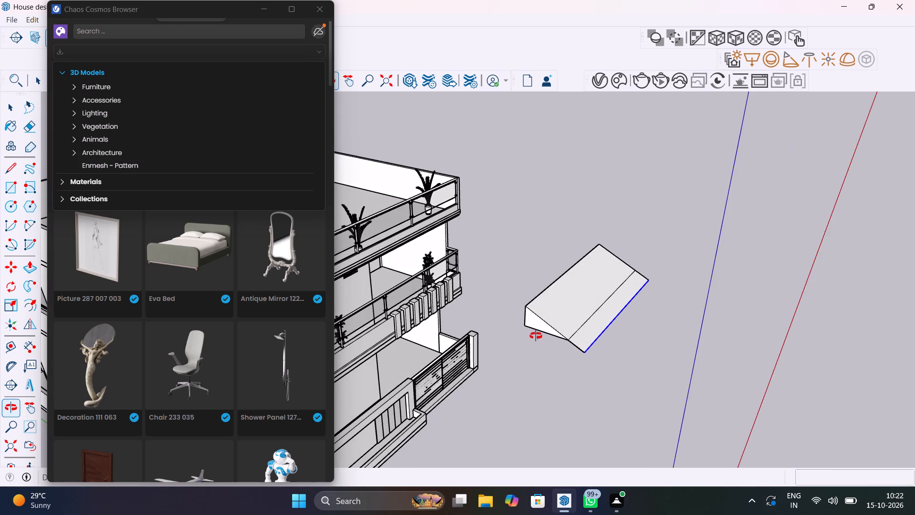
middle_click_drag(536, 336, 531, 283)
scroll(596, 385, "up", 9)
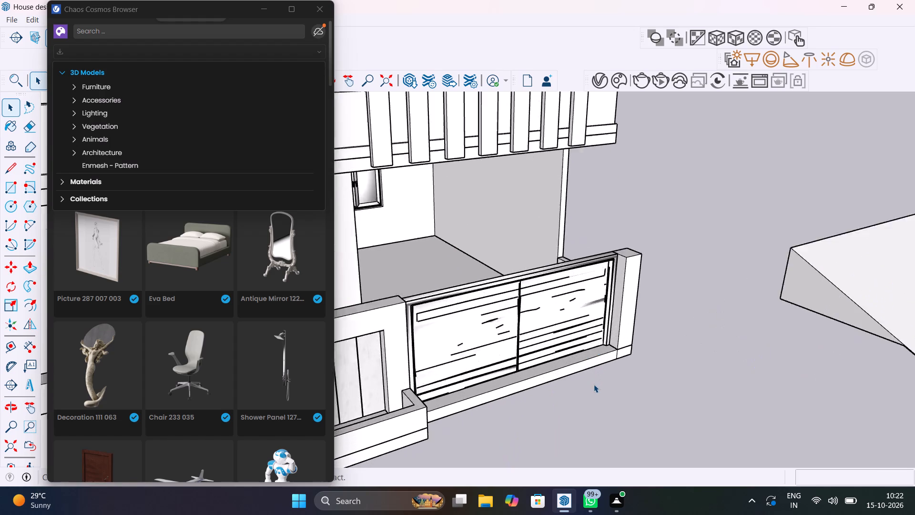
scroll(594, 384, "up", 2)
middle_click_drag(614, 383, 604, 345, "shift")
scroll(439, 359, "up", 5)
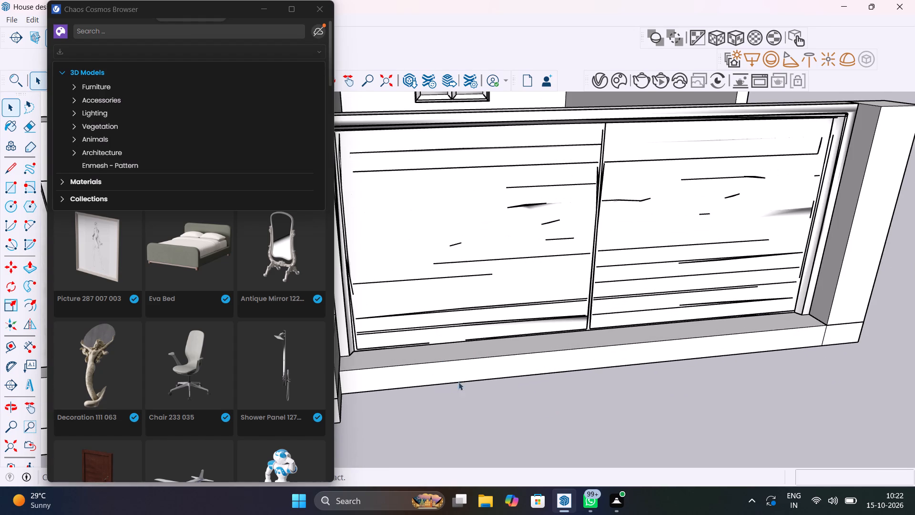
middle_click_drag(475, 378, 604, 375)
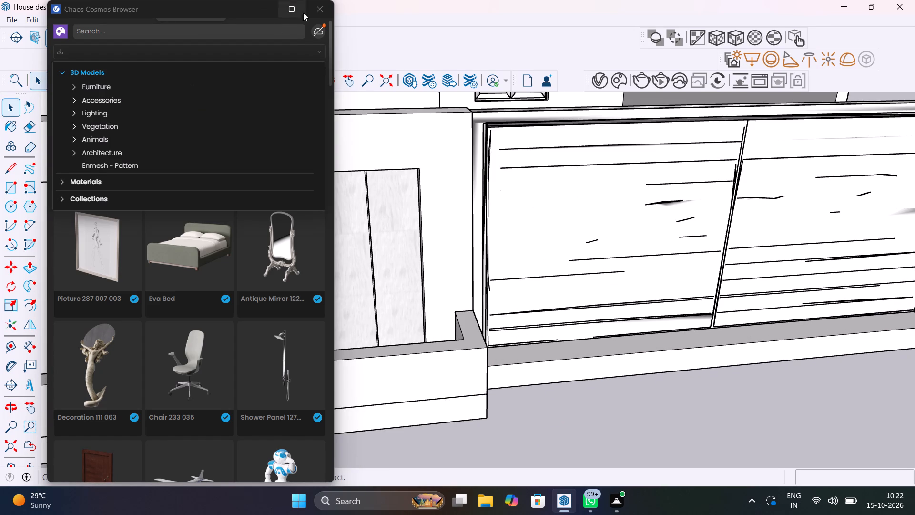
Close the Chaos Cosmos browser.
left_click(315, 14)
Measure the length of the plinth's top edge below the gate, from the planter wall to the gate pillar.
left_click(32, 344)
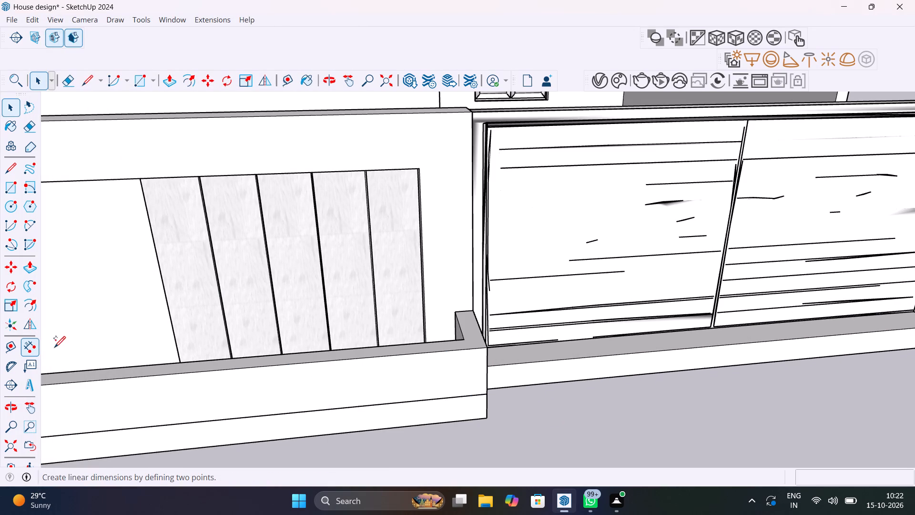
middle_click_drag(560, 361, 457, 355)
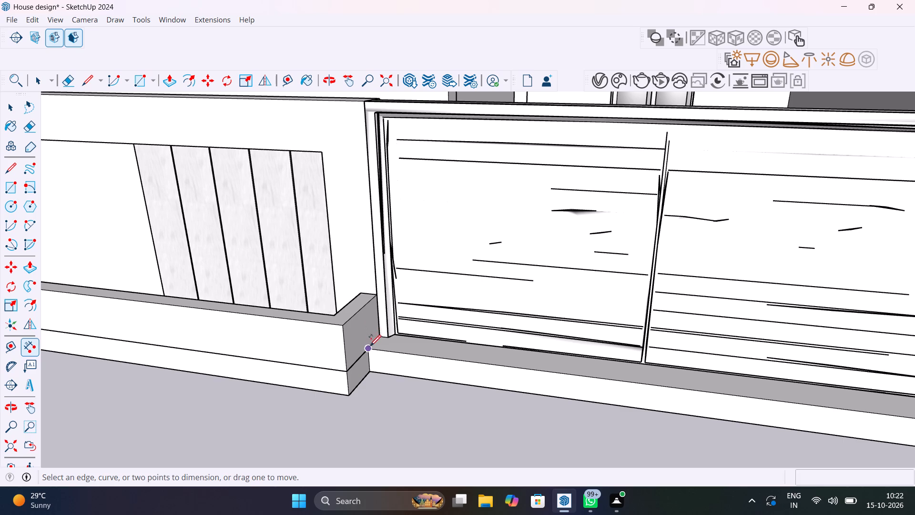
left_click(372, 347)
scroll(443, 353, "down", 10)
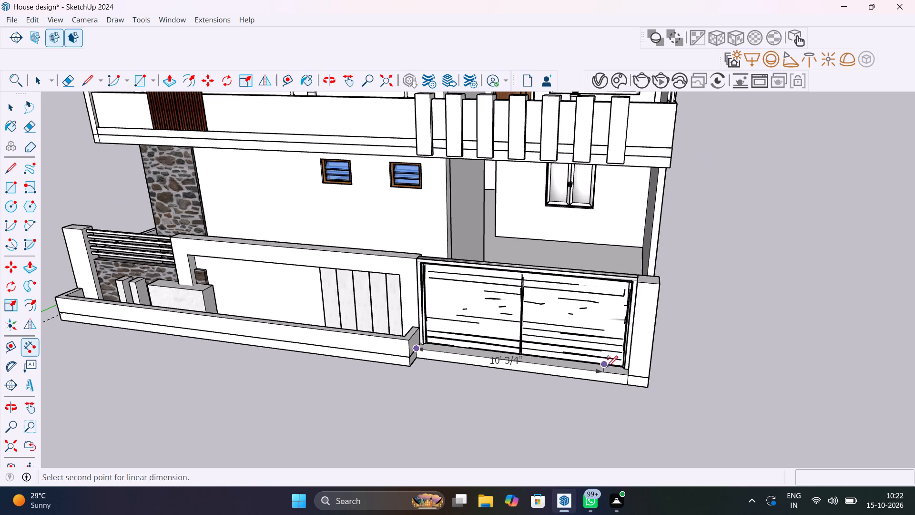
scroll(626, 377, "up", 5)
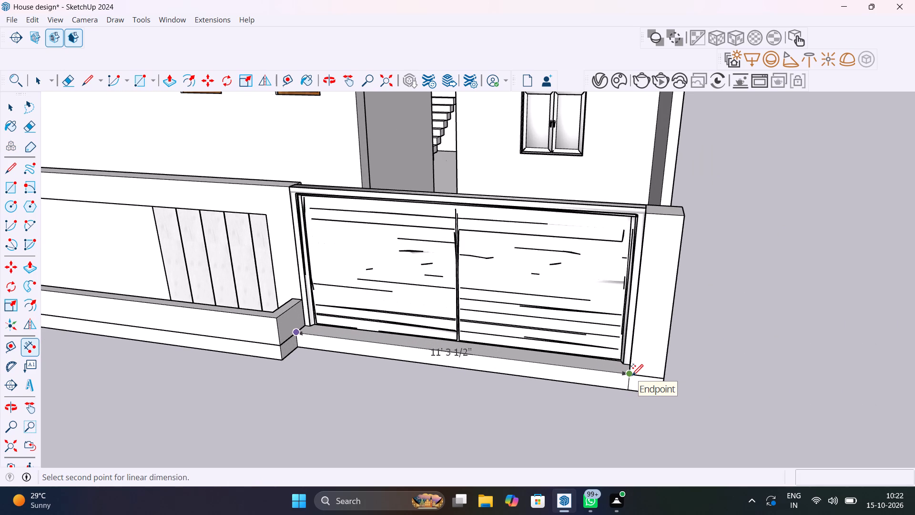
key("Escape")
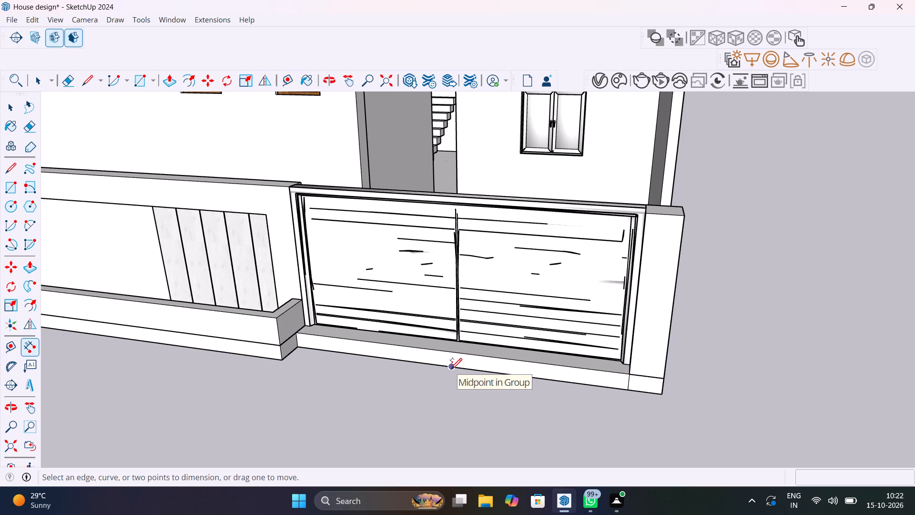
key("space")
Draw a rectangle about 11' 3" by 6 1/2" over the plinth's front face below the gate.
type("r")
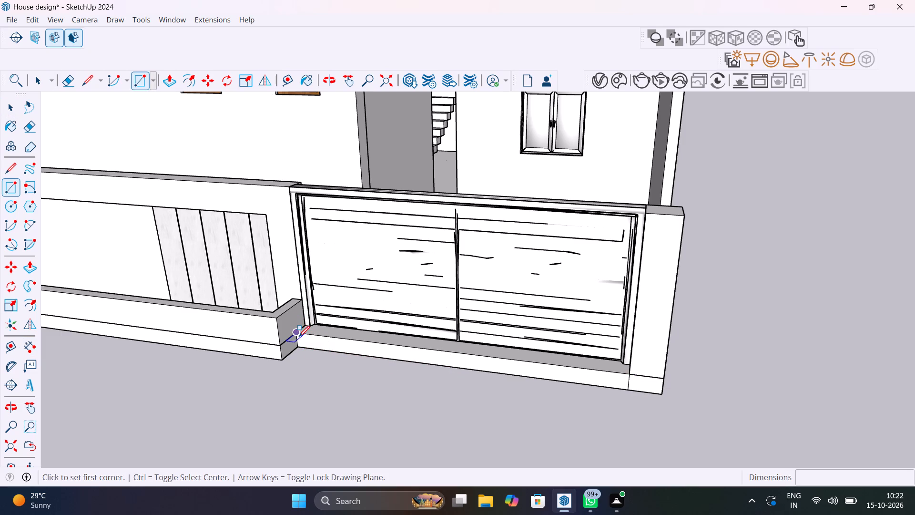
left_click(298, 336)
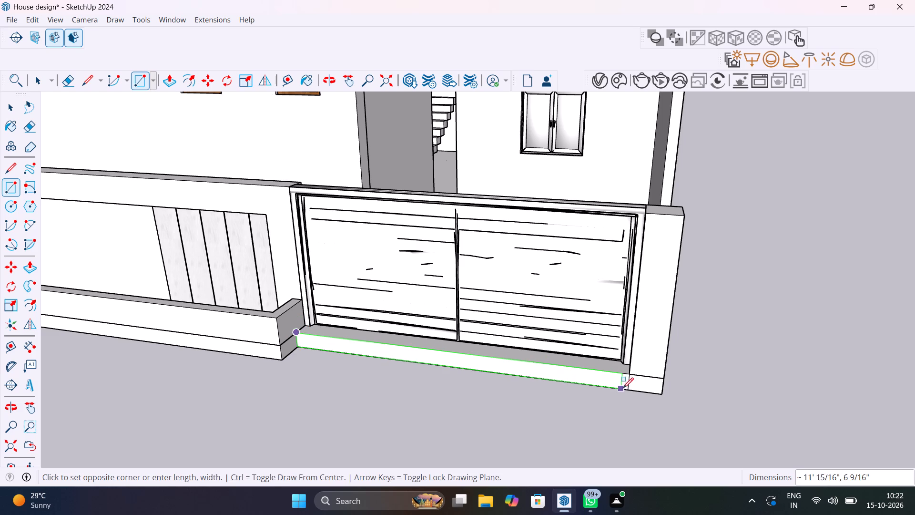
left_click(627, 388)
Copy the new rectangular face with its edges about 2' 4" straight out in front of the plinth.
key("space")
left_click(614, 381)
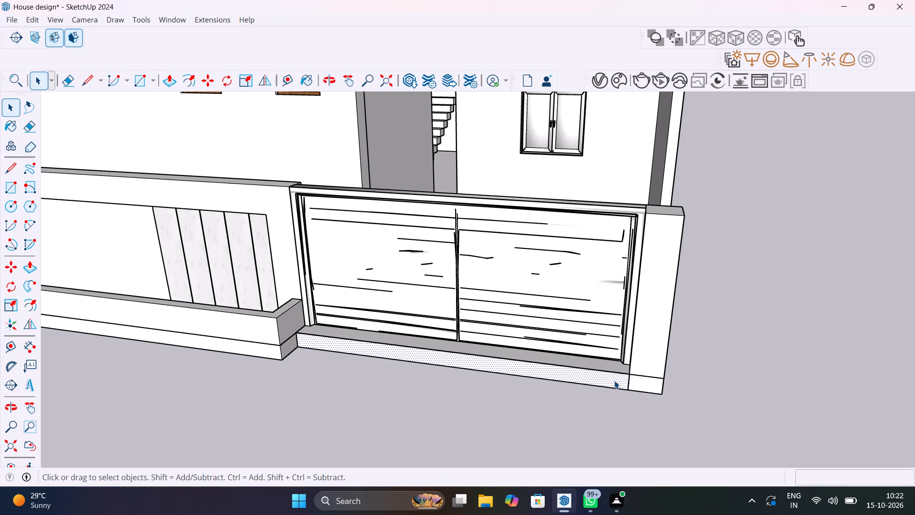
double_click(614, 381)
key("m")
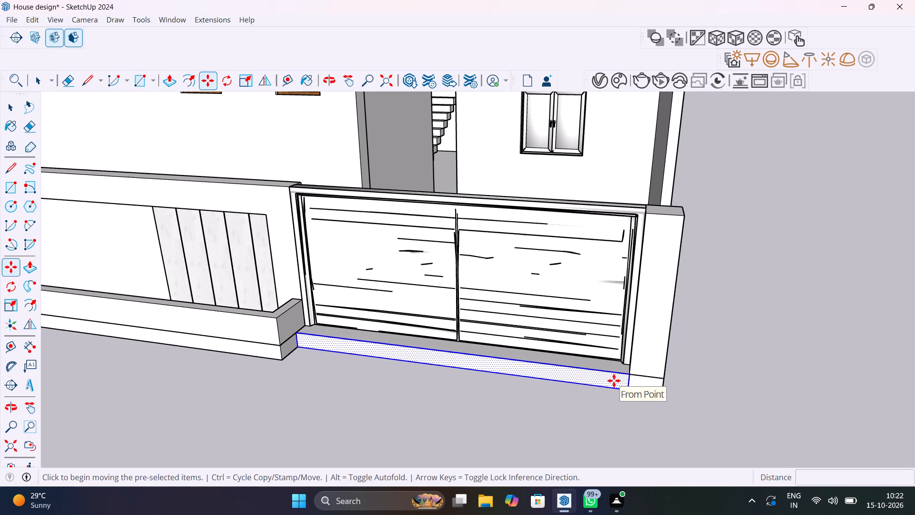
left_click(629, 377)
scroll(613, 409, "down", 5)
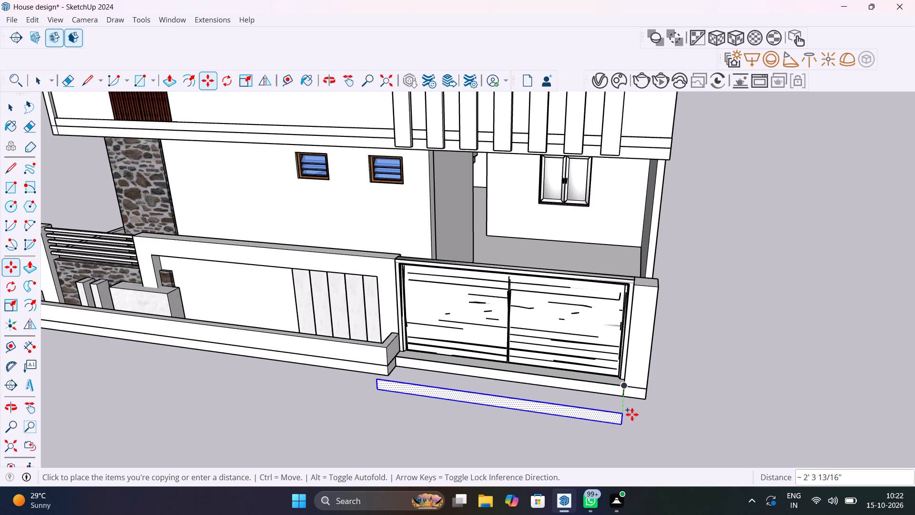
left_click(635, 415)
middle_click_drag(618, 416, 581, 405)
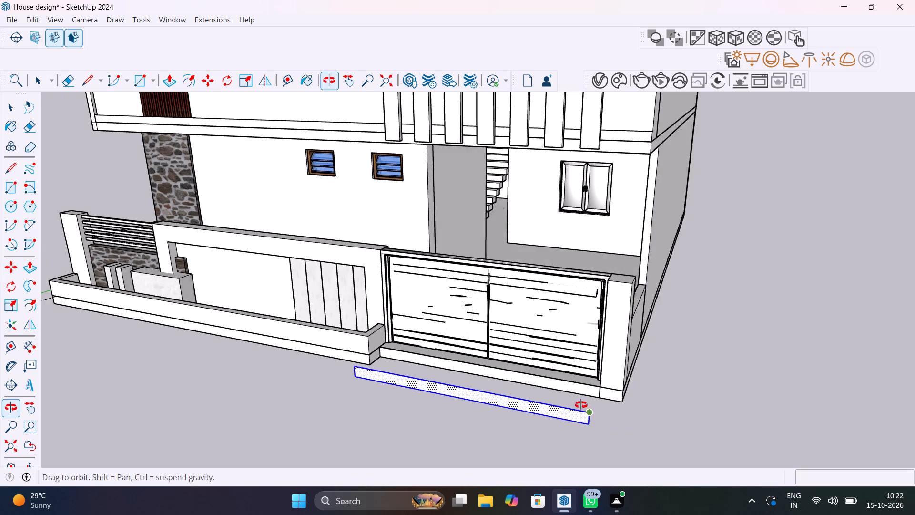
Extrude the copied rectangular face in front of the gate about 1' 3" outward into a low block.
middle_click_drag(581, 405, 563, 401)
key("space")
scroll(534, 410, "up", 8)
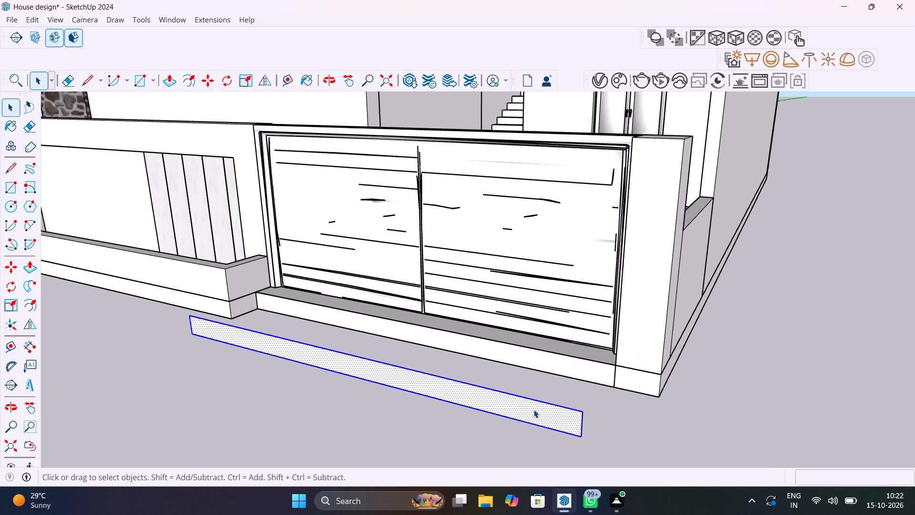
left_click(533, 410)
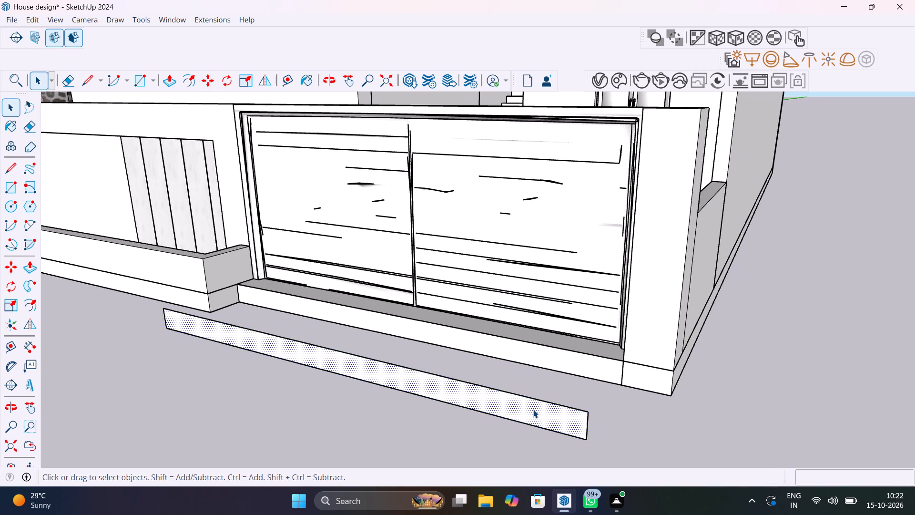
key("p")
left_click(533, 410)
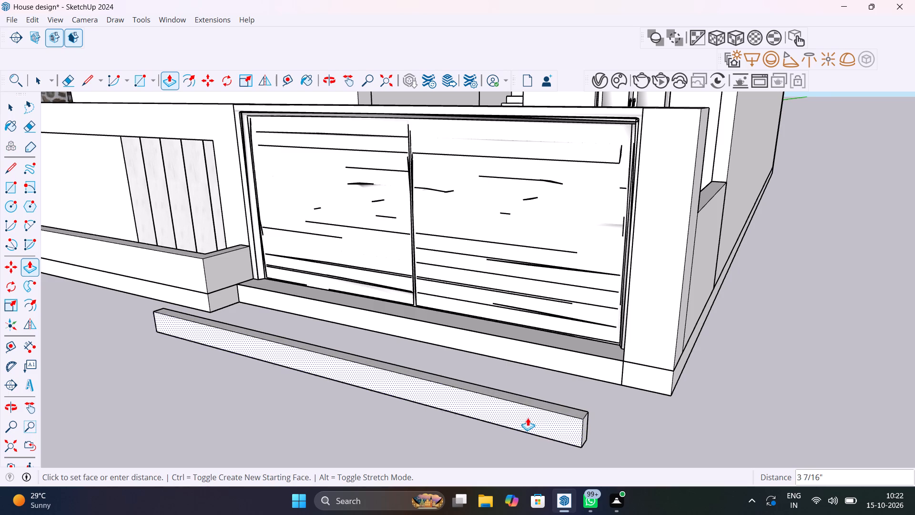
scroll(521, 426, "down", 6)
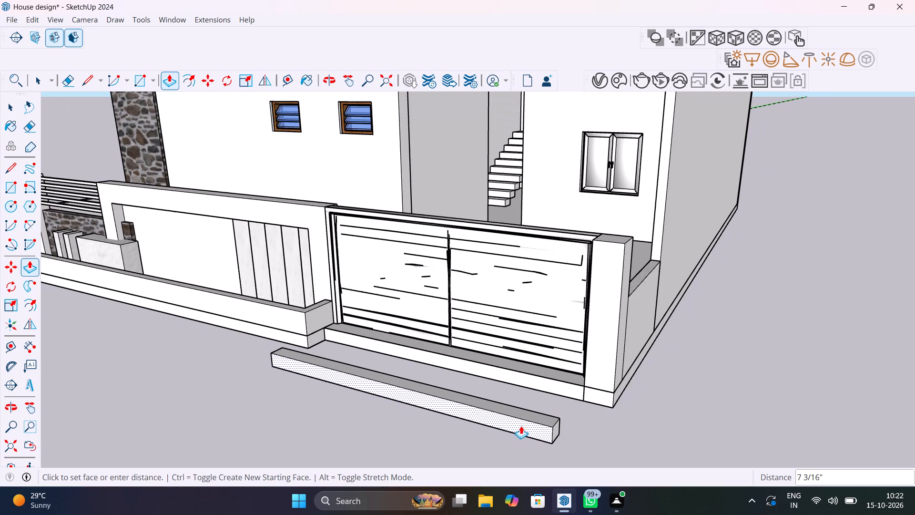
middle_click_drag(522, 426, 535, 342, "shift")
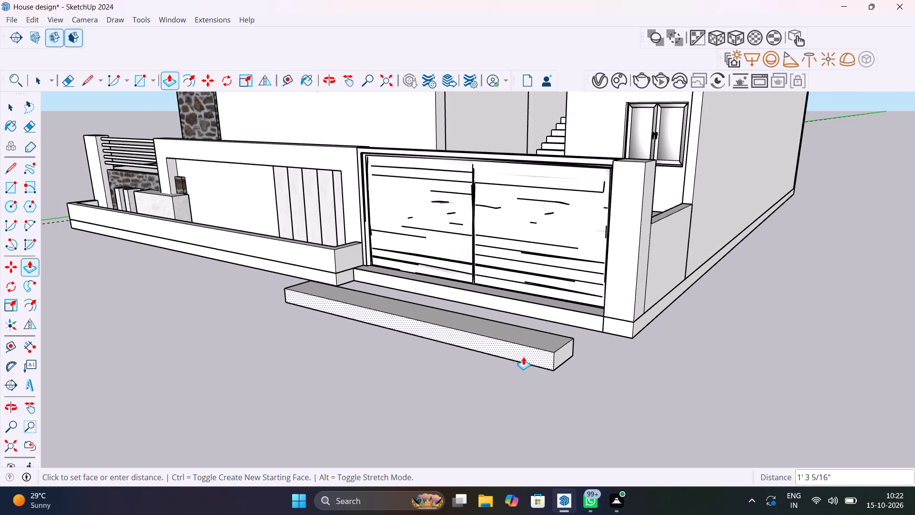
left_click(522, 359)
key("space")
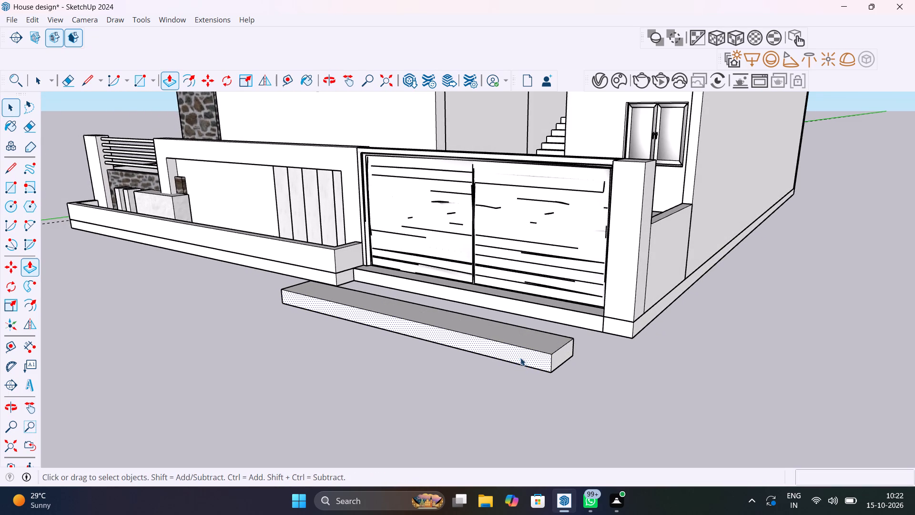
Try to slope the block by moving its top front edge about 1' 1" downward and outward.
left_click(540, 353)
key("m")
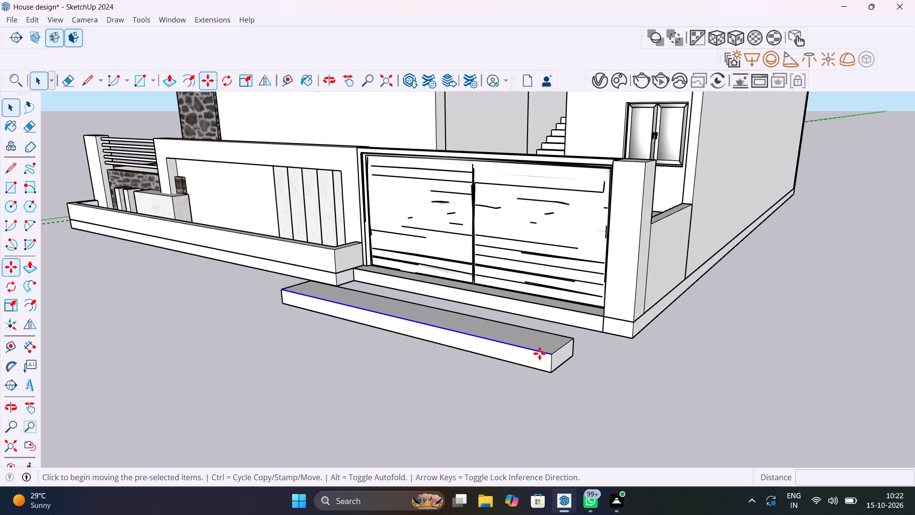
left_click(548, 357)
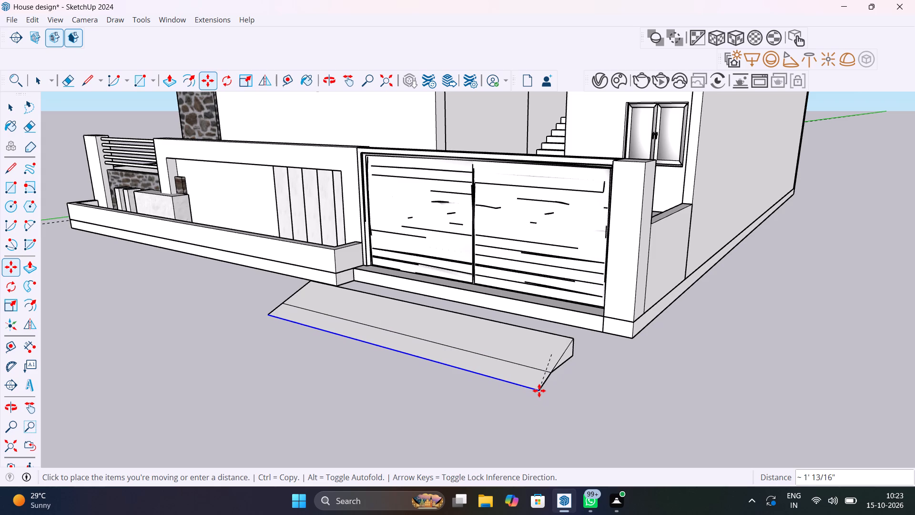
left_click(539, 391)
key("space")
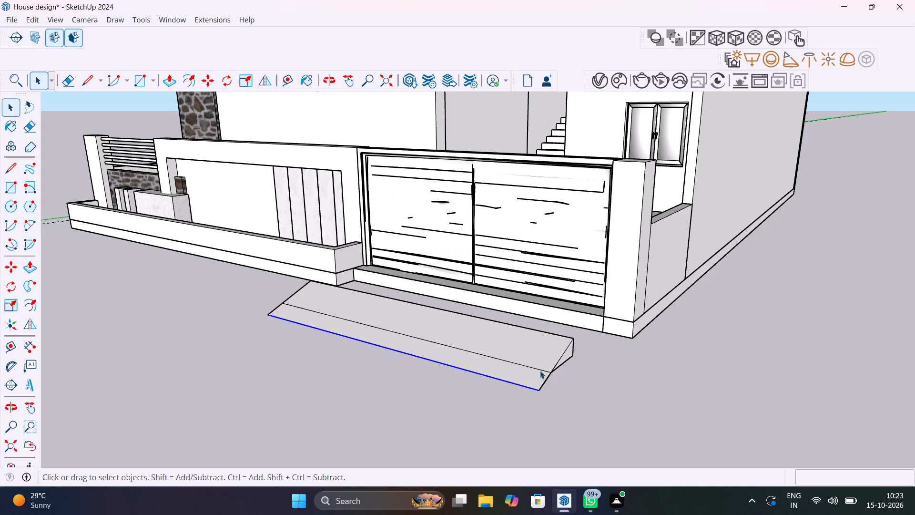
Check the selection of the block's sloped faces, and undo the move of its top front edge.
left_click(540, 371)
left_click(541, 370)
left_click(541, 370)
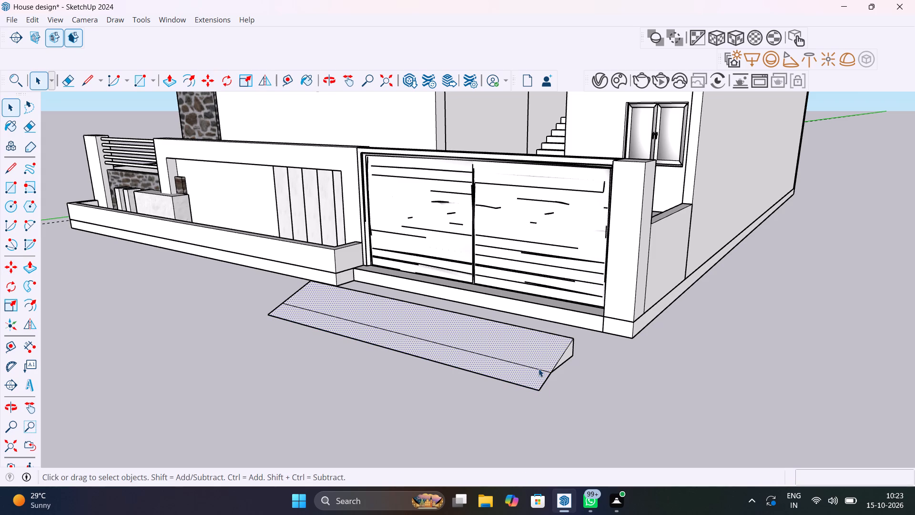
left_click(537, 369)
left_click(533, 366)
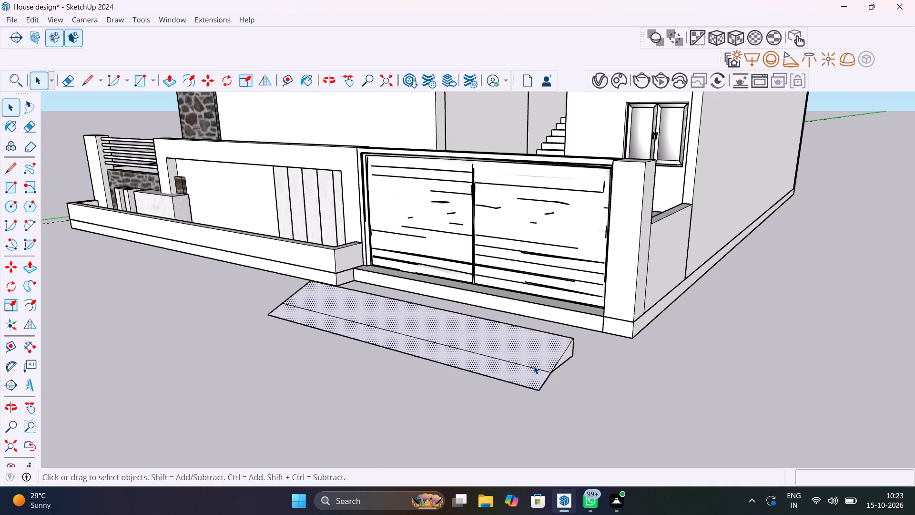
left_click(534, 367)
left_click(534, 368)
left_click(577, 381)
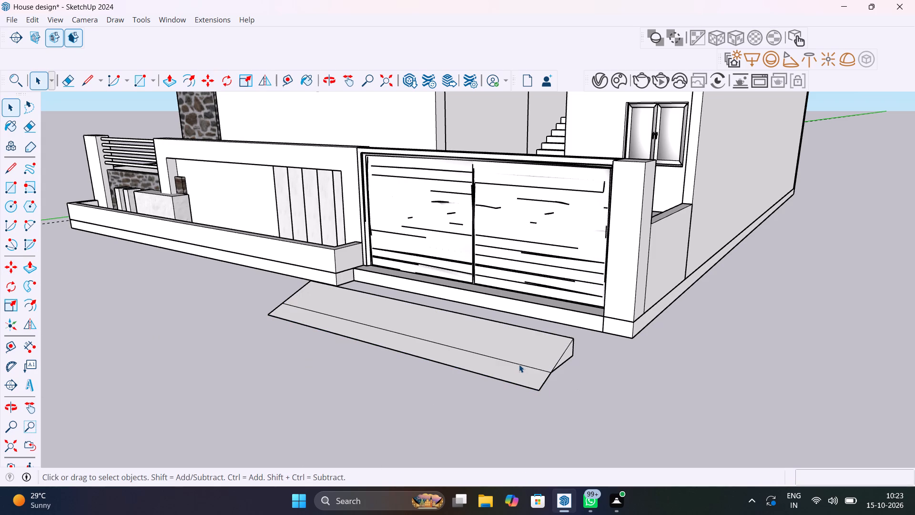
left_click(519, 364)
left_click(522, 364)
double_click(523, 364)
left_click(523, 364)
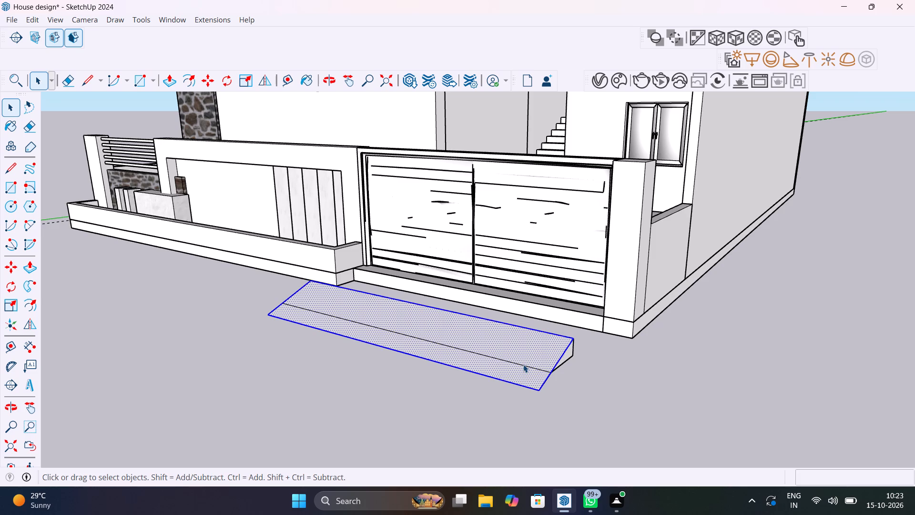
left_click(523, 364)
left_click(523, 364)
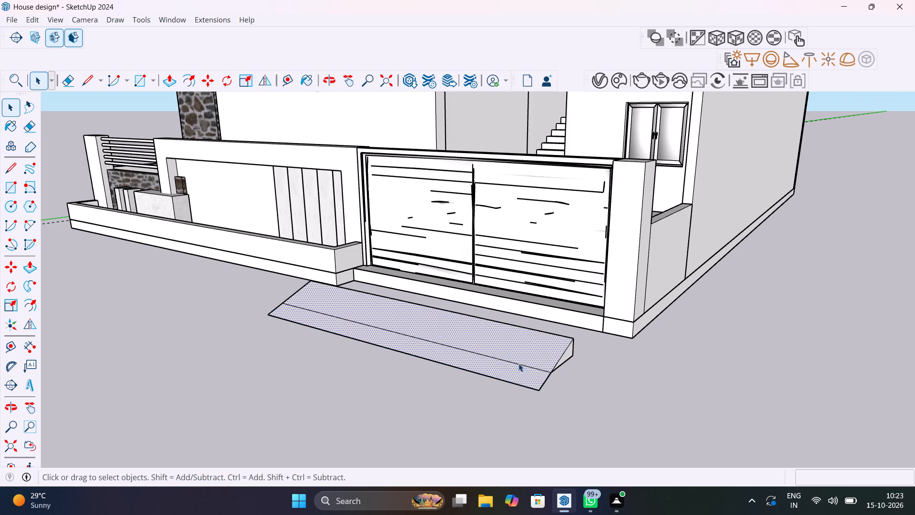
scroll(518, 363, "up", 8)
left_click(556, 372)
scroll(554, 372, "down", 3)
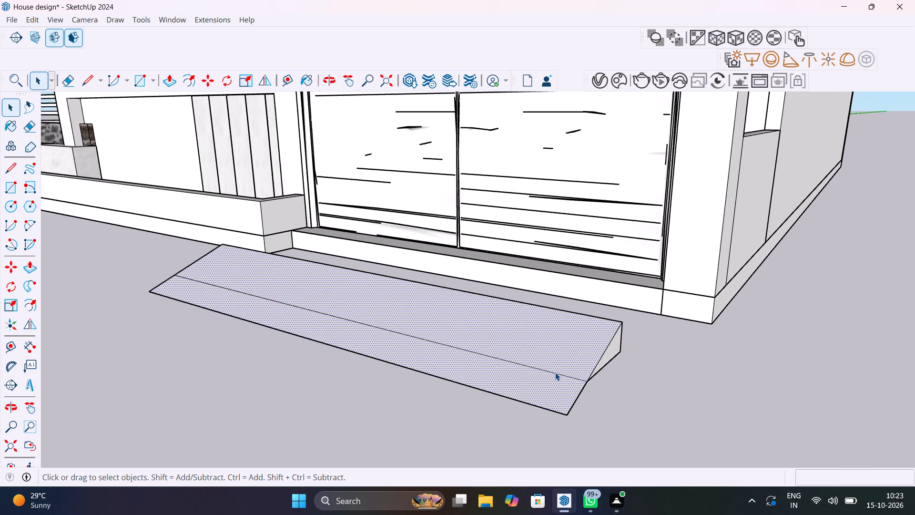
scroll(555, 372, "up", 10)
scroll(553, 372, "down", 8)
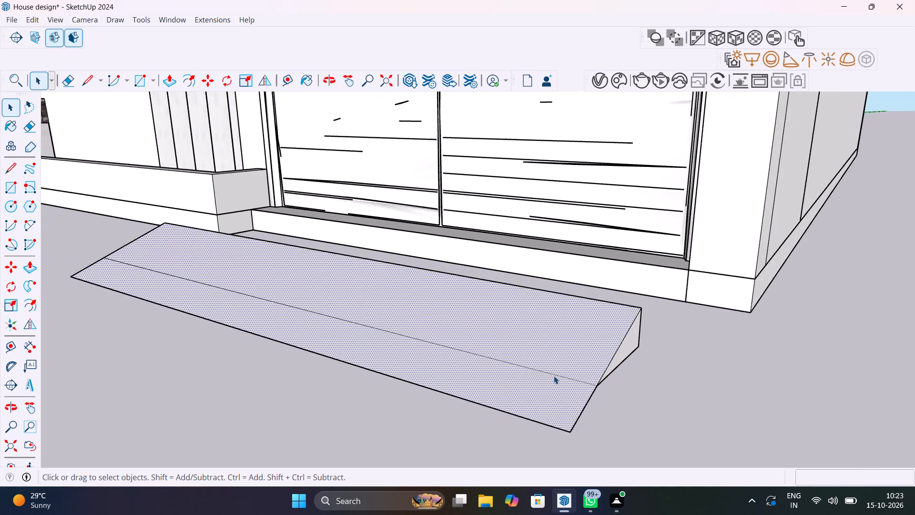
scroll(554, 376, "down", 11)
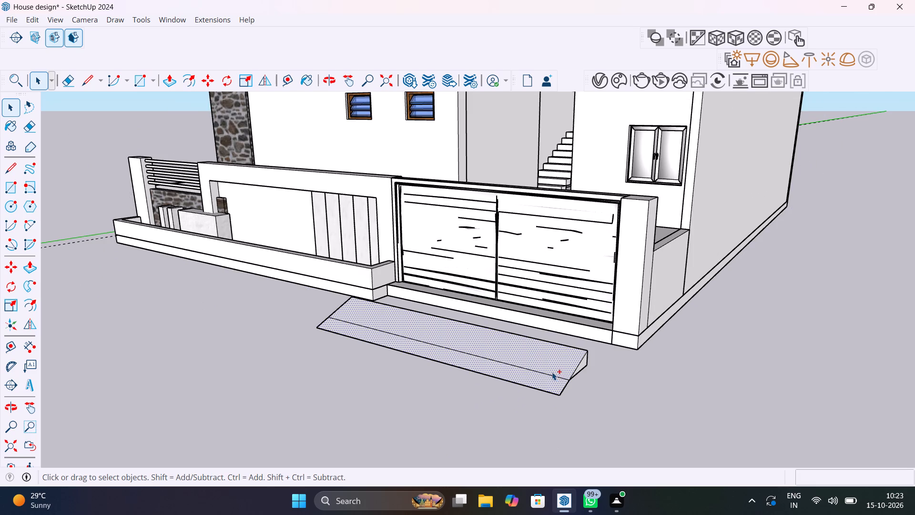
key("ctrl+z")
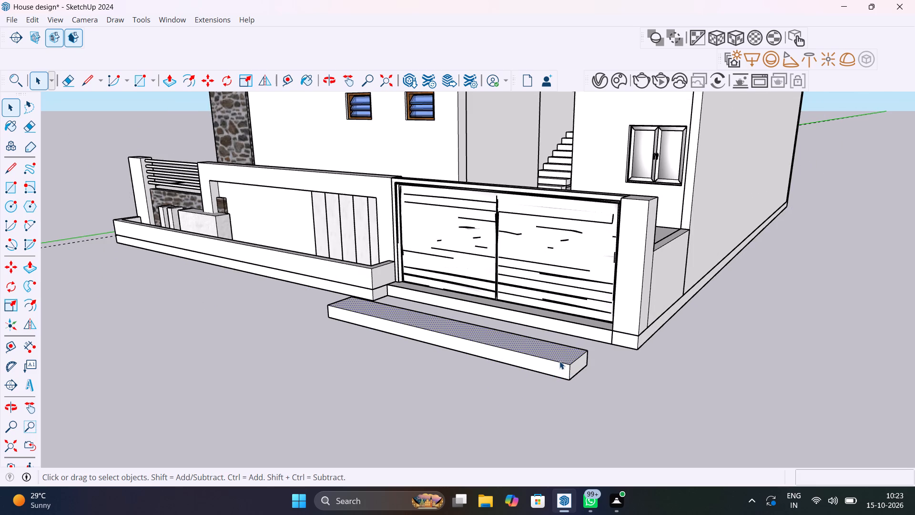
Move the block's top front edge about 10 1/2" down and outward to form a sloped ramp.
left_click(559, 362)
key("m")
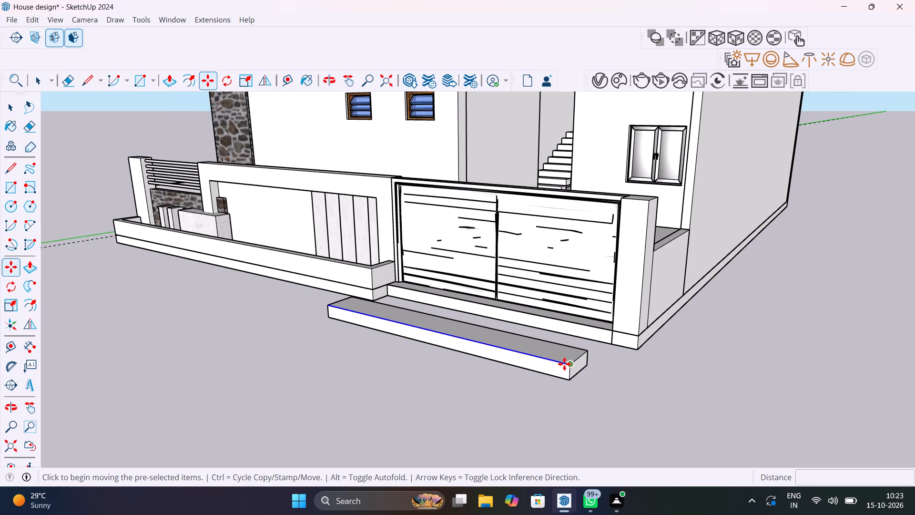
left_click(564, 365)
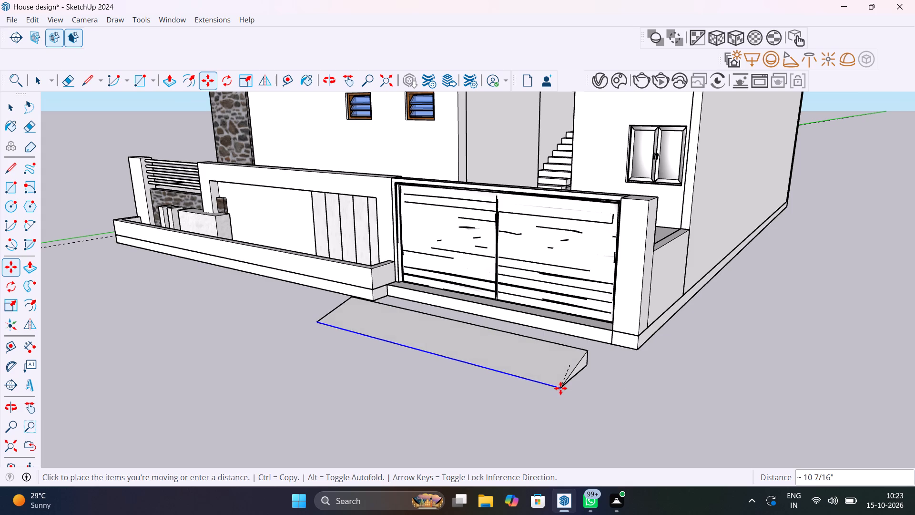
left_click(560, 388)
key("space")
left_click(619, 401)
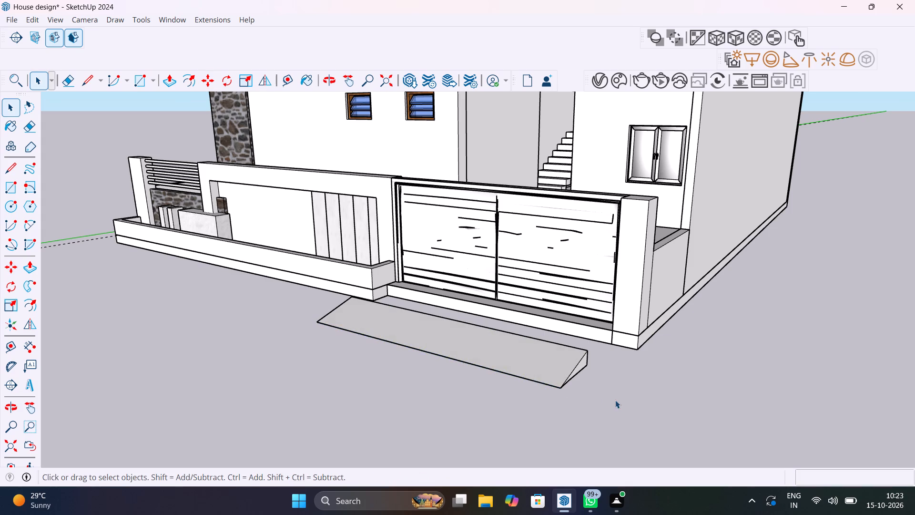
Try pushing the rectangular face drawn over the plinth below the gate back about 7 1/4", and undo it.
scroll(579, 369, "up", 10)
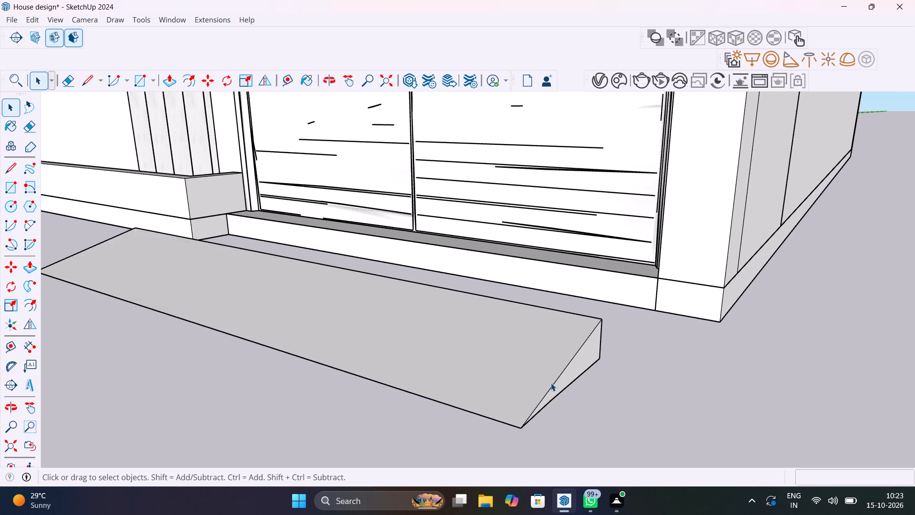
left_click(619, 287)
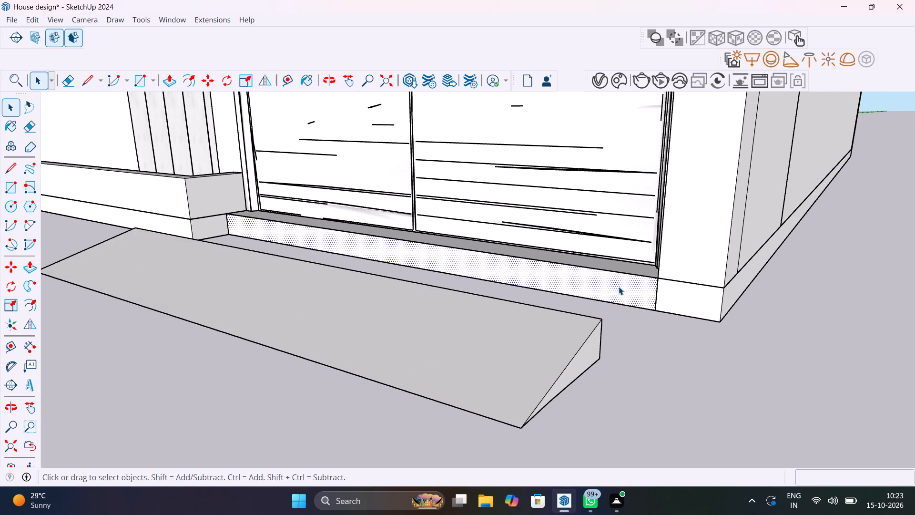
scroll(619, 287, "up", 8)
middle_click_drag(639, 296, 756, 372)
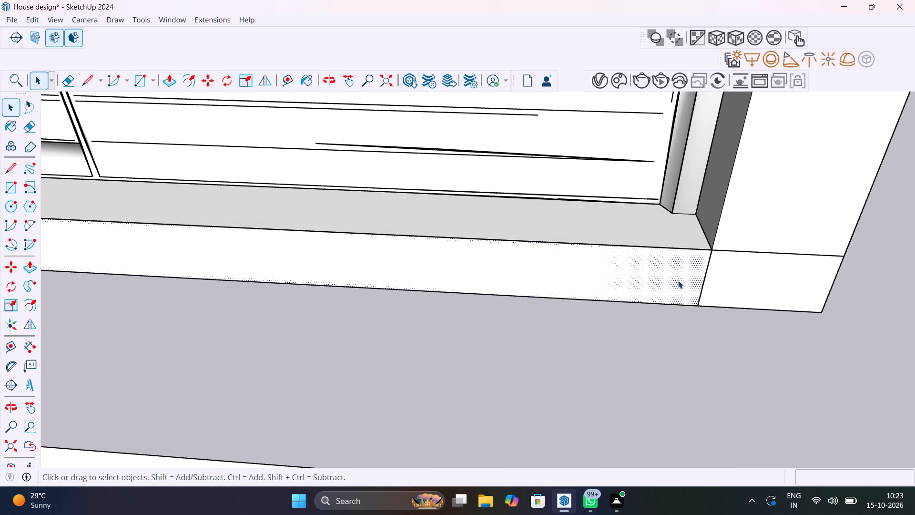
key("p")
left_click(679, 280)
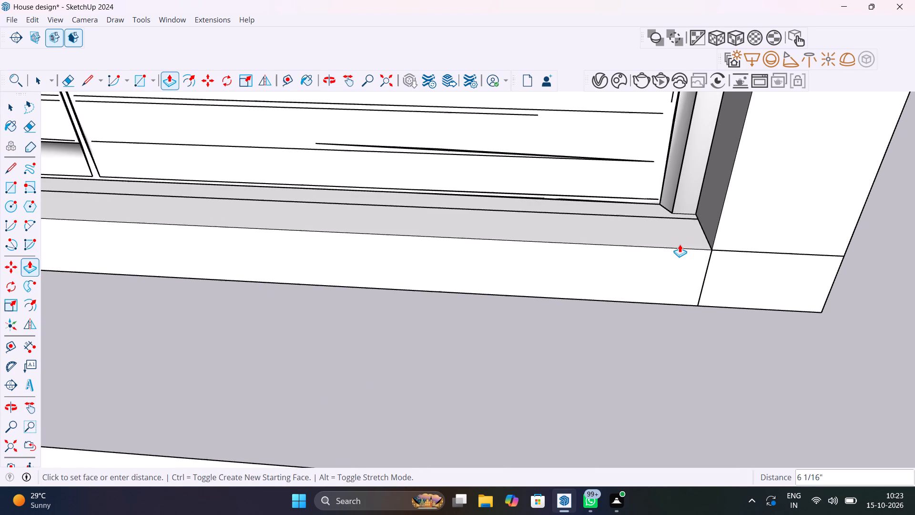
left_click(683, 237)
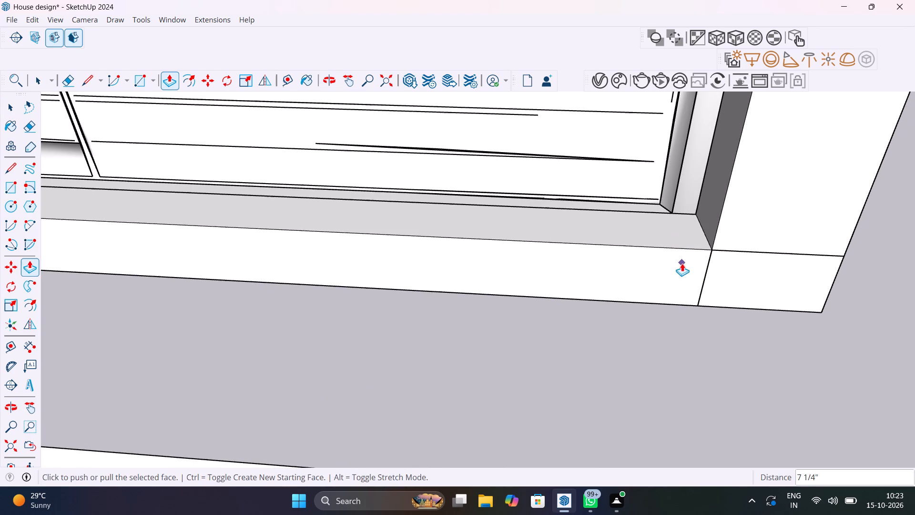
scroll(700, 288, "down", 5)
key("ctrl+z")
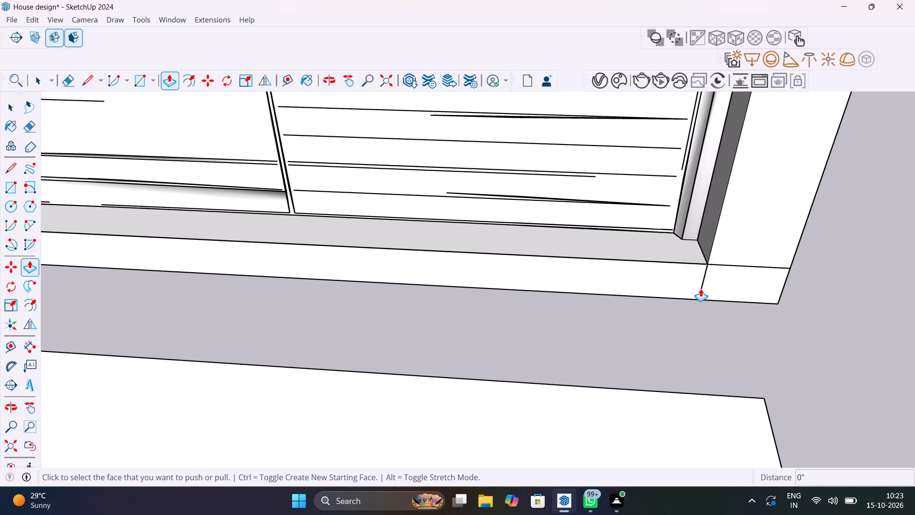
Delete the rectangular face and its edges drawn over the plinth's front below the gate.
key("space")
left_click(676, 286)
double_click(674, 286)
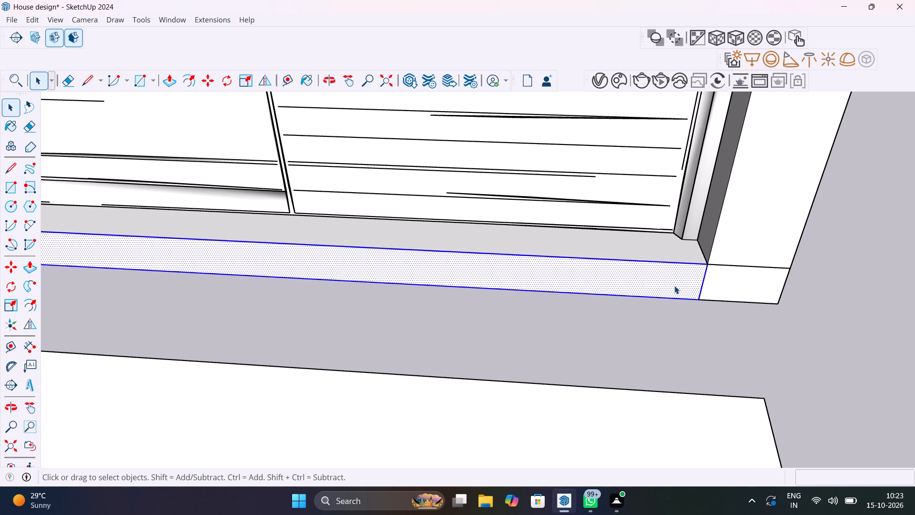
key("Delete")
Inside the plinth group, push the front face below the gate back about 7 5/16", and exit the group.
left_click(673, 286)
double_click(671, 285)
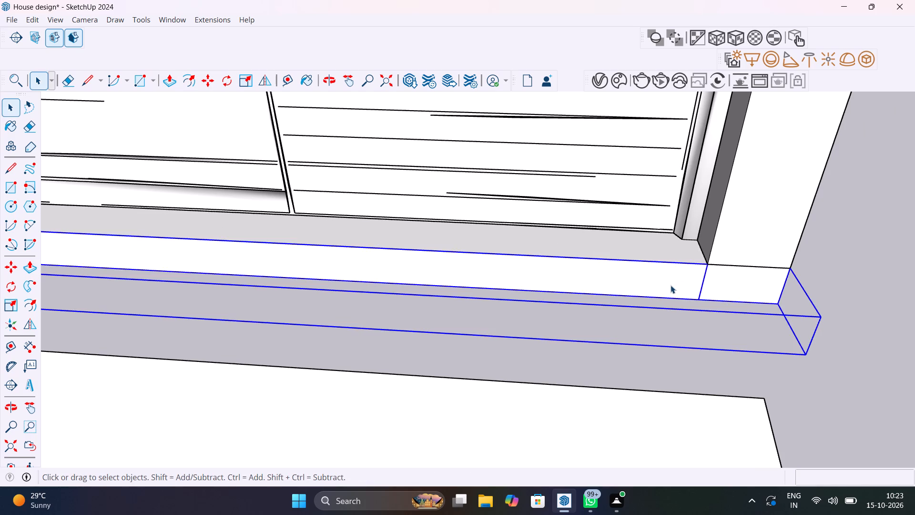
left_click(670, 285)
scroll(670, 285, "down", 7)
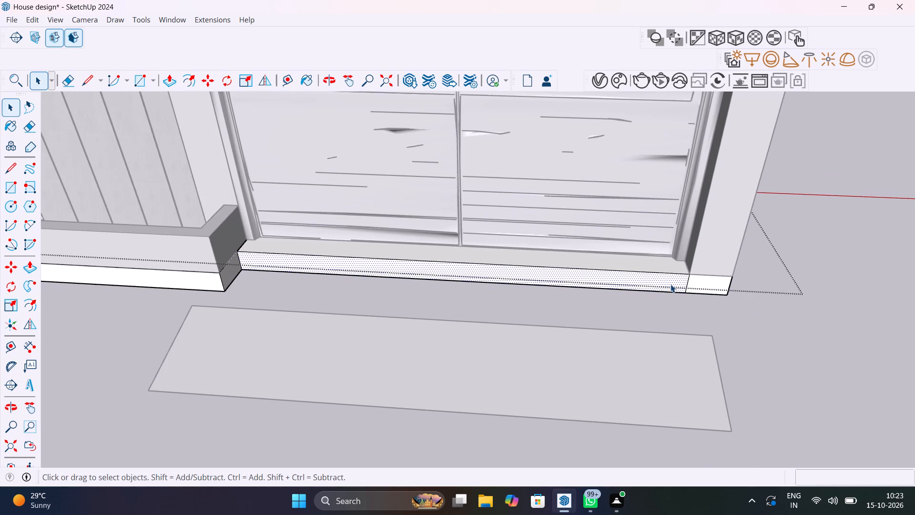
key("p")
left_click(671, 284)
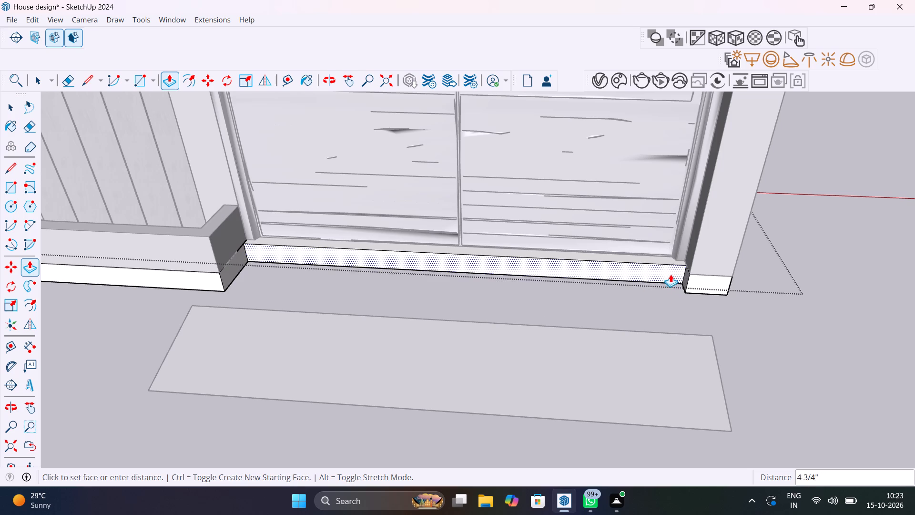
left_click(681, 264)
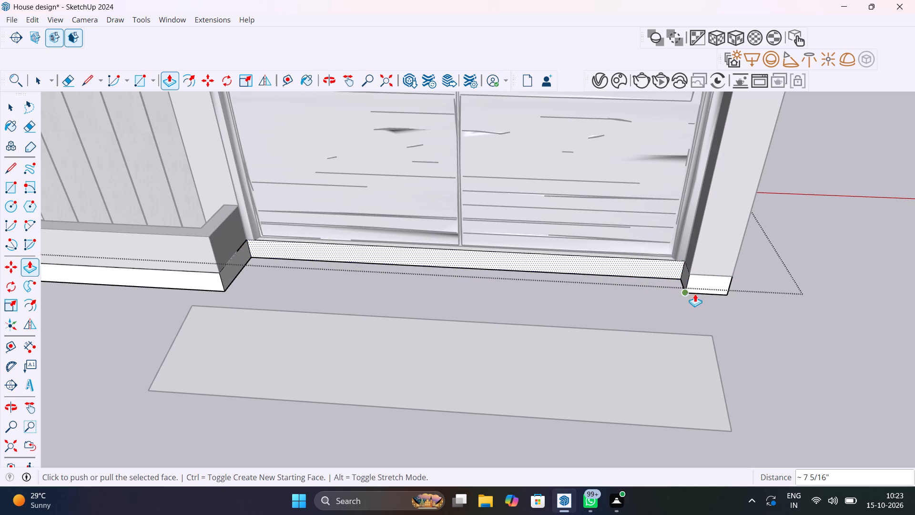
key("space")
left_click(721, 316)
left_click(792, 323)
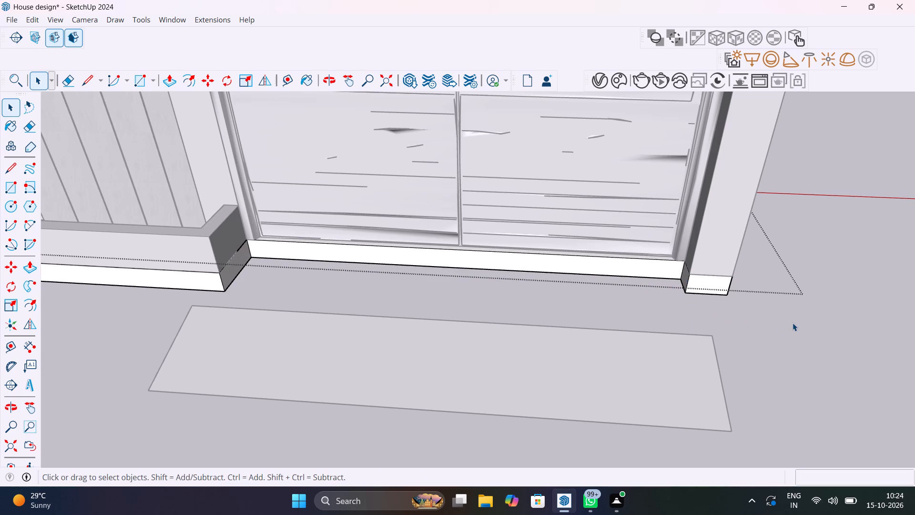
Select all faces and edges of the sloped ramp in front of the gate and make them a group.
left_click(218, 317)
middle_click_drag(347, 333, 334, 335)
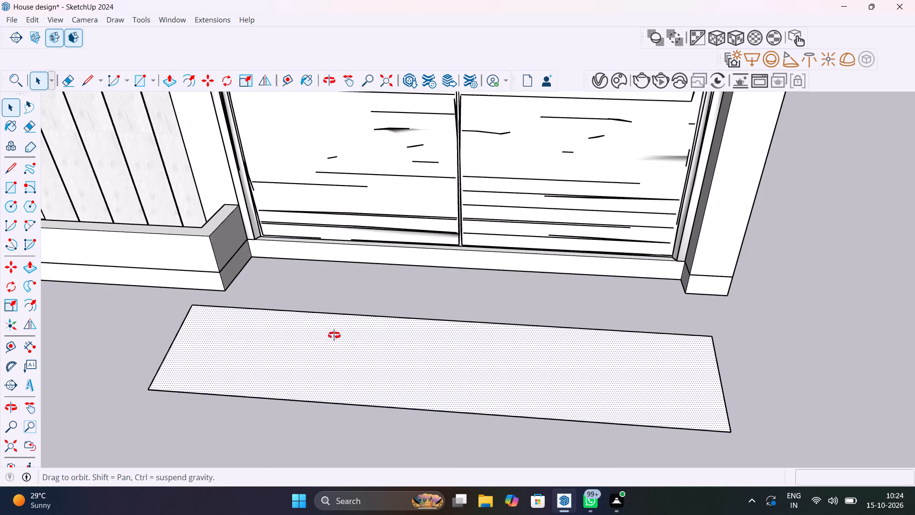
middle_click_drag(334, 335, 66, 303)
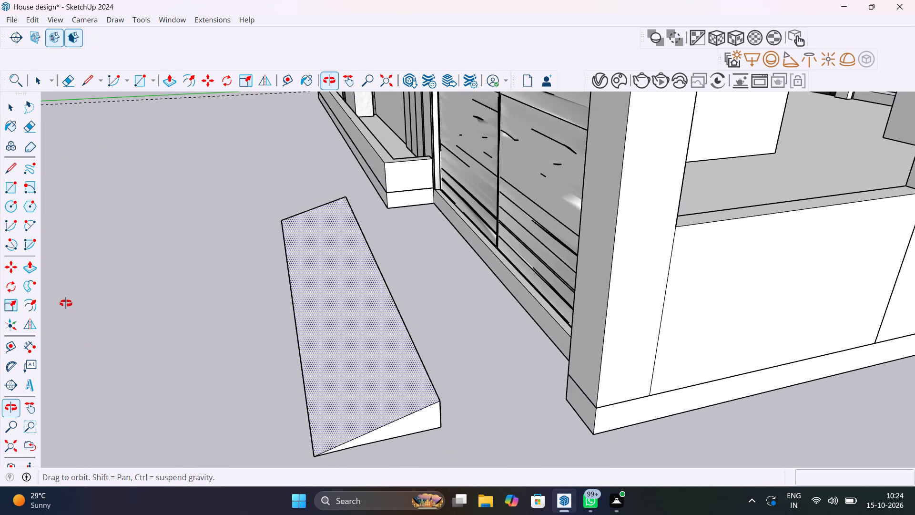
middle_click_drag(66, 303, 39, 342)
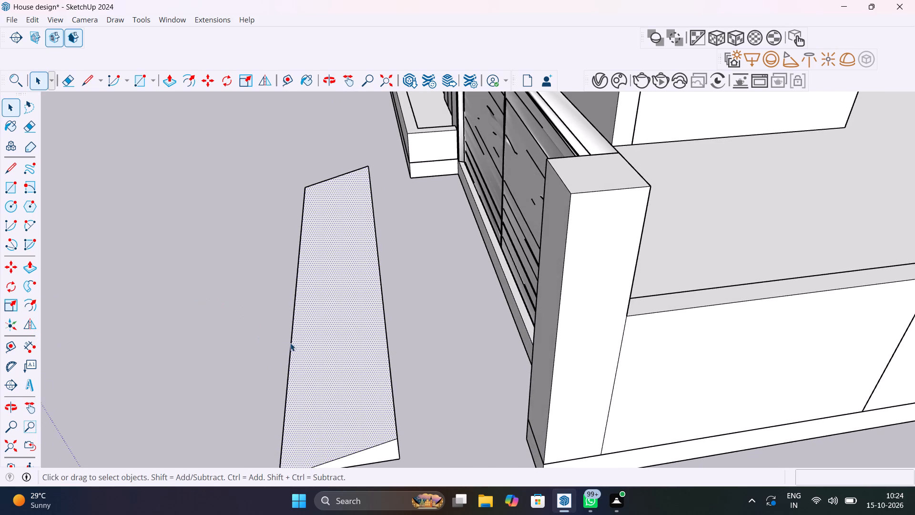
double_click(332, 342)
scroll(368, 331, "up", 3)
middle_click_drag(349, 330, 527, 331)
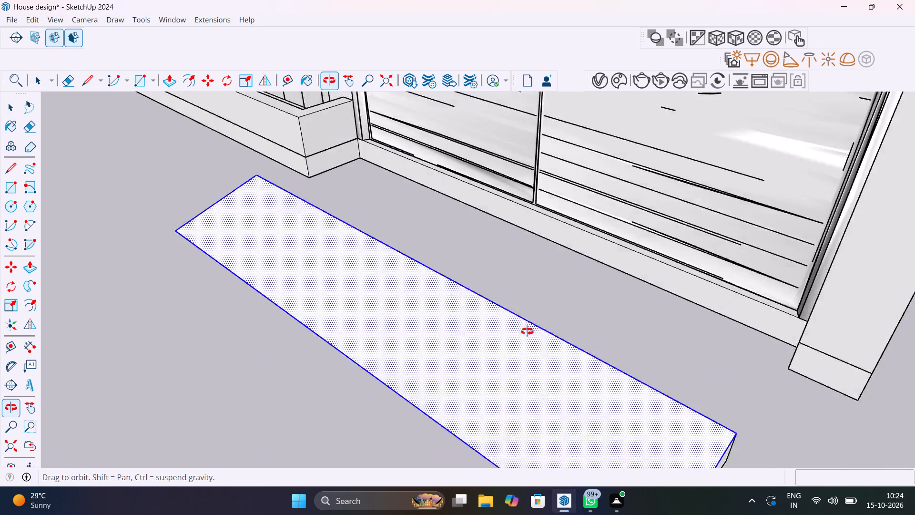
middle_click_drag(527, 331, 620, 331)
middle_click_drag(306, 310, 583, 350)
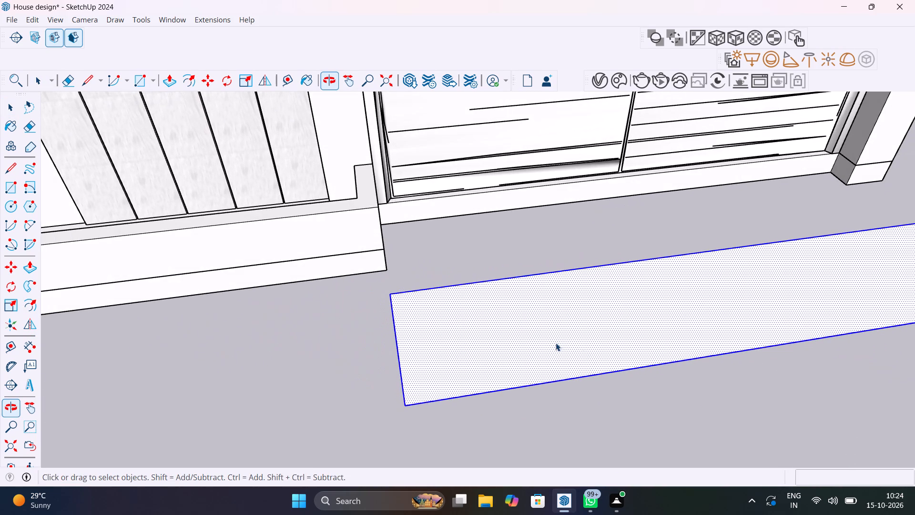
key("m")
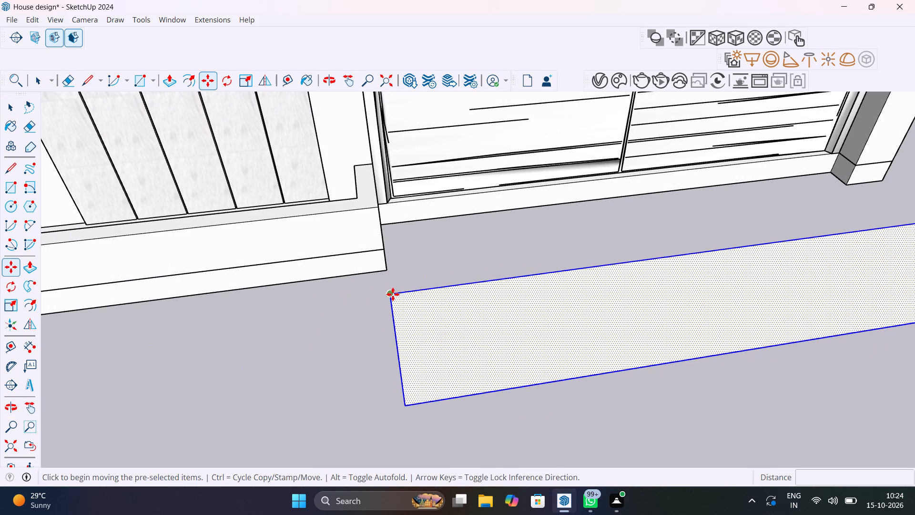
left_click(393, 294)
key("Escape")
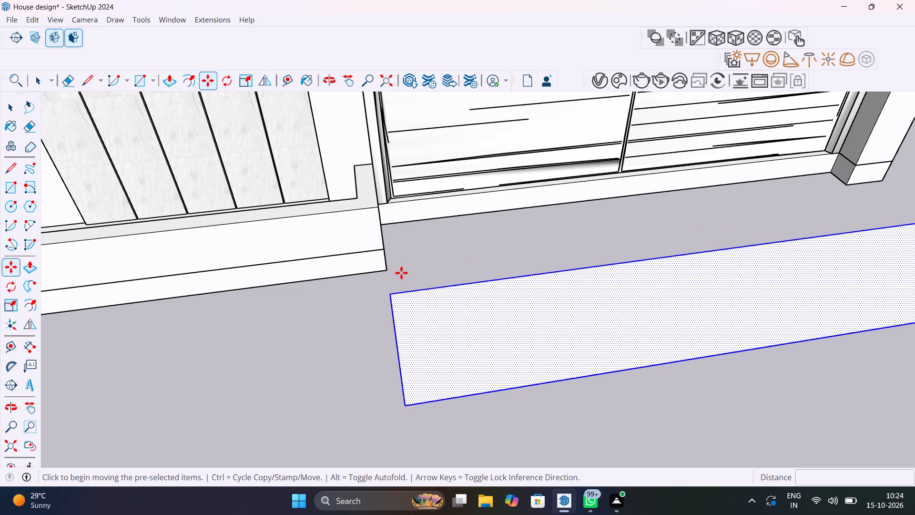
key("space")
double_click(412, 310)
double_click(413, 311)
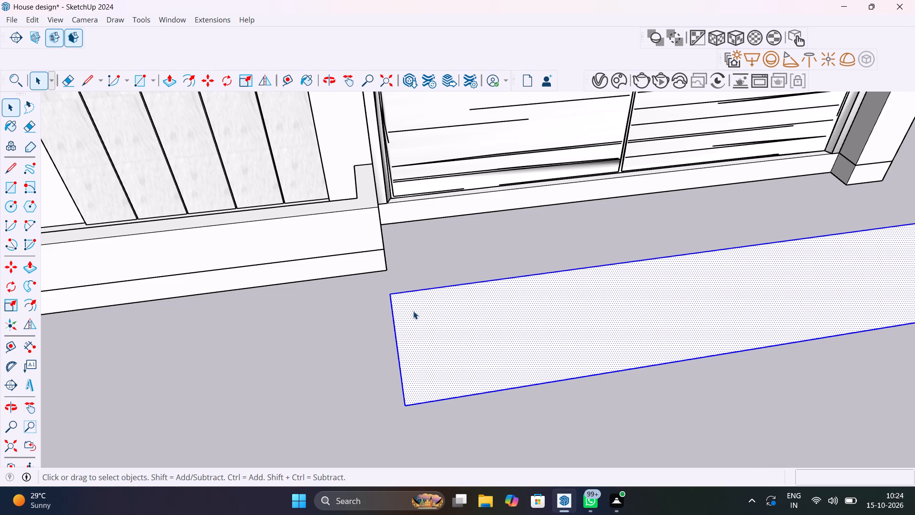
scroll(431, 309, "up", 1)
middle_click_drag(434, 309, 539, 306)
right_click(539, 306)
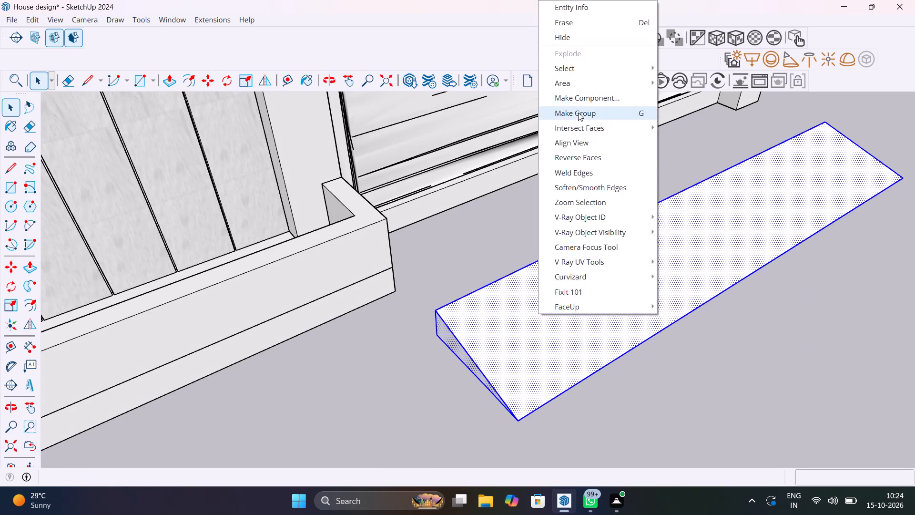
left_click(578, 113)
Move the ramp group about 2' 11 3/8" by its upper back corner onto the plinth's top corner at the gate, beside the planter.
key("m")
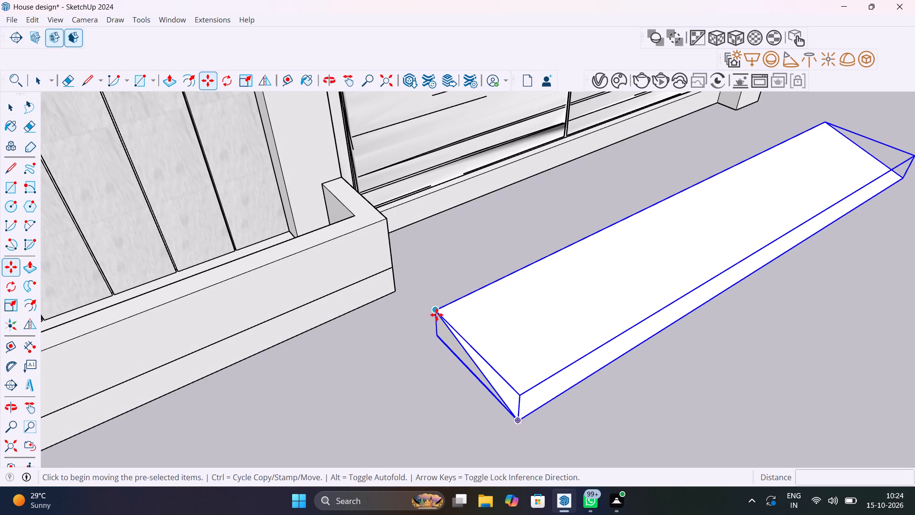
left_click(436, 311)
middle_click_drag(437, 259, 283, 261)
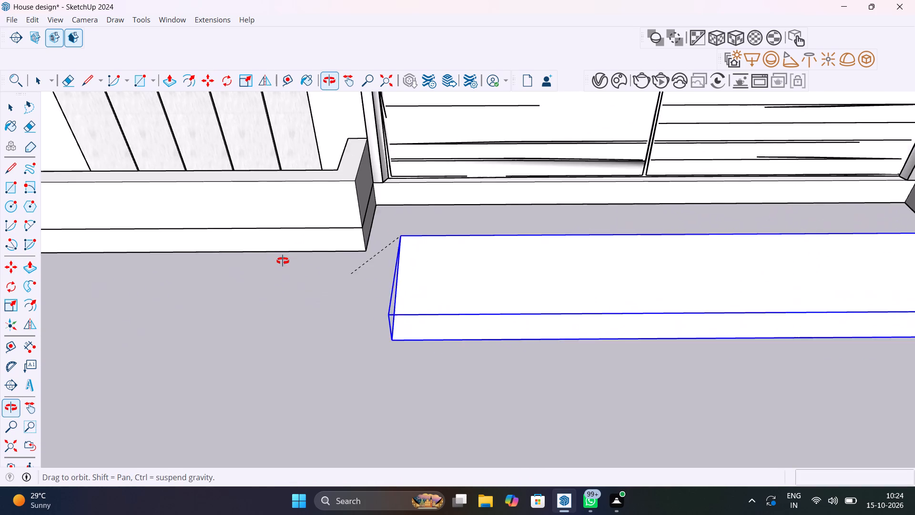
middle_click_drag(283, 261, 271, 263)
scroll(377, 187, "up", 8)
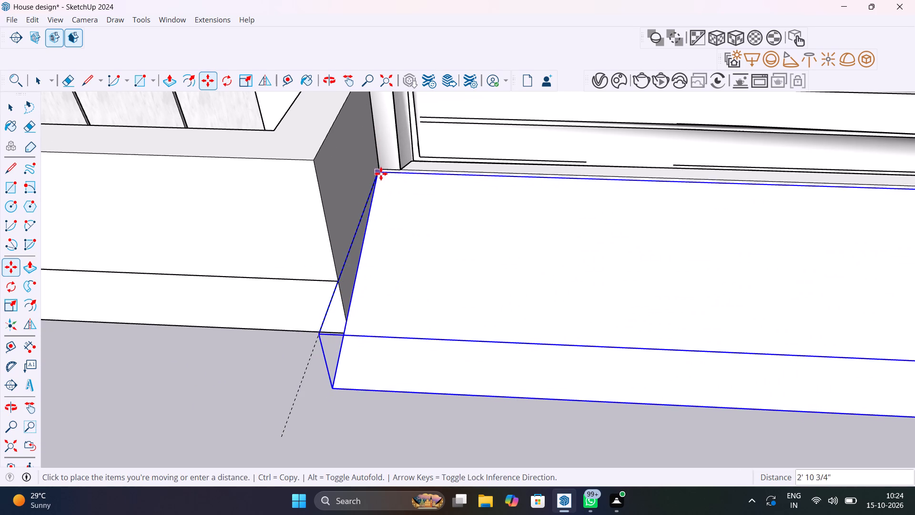
left_click(381, 169)
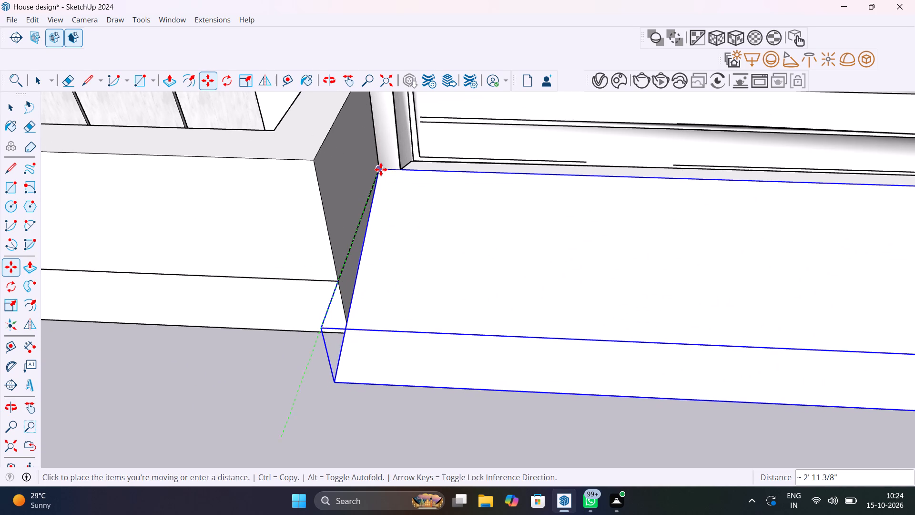
scroll(400, 204, "down", 13)
key("space")
left_click(504, 304)
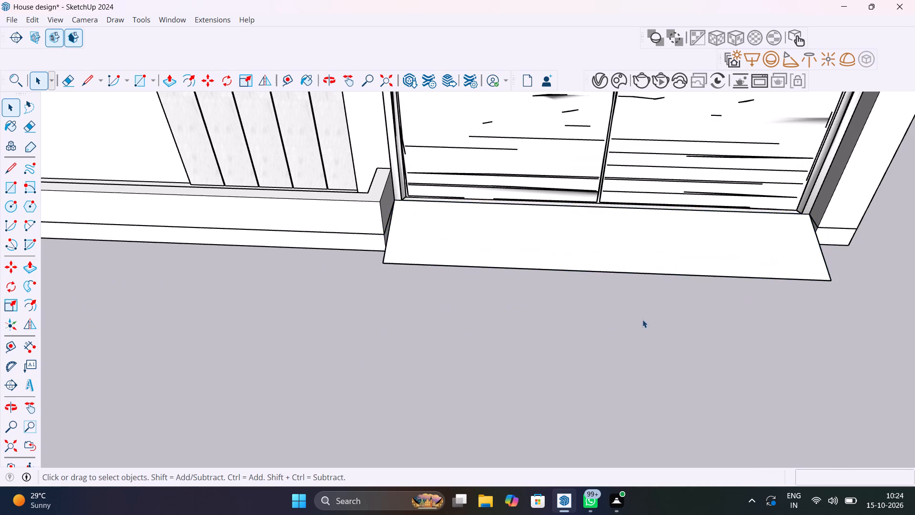
Examine the ramp's fit against the gate plinth from several sides, including underneath, and the whole front elevation.
middle_click_drag(634, 316, 456, 242)
scroll(480, 291, "down", 1)
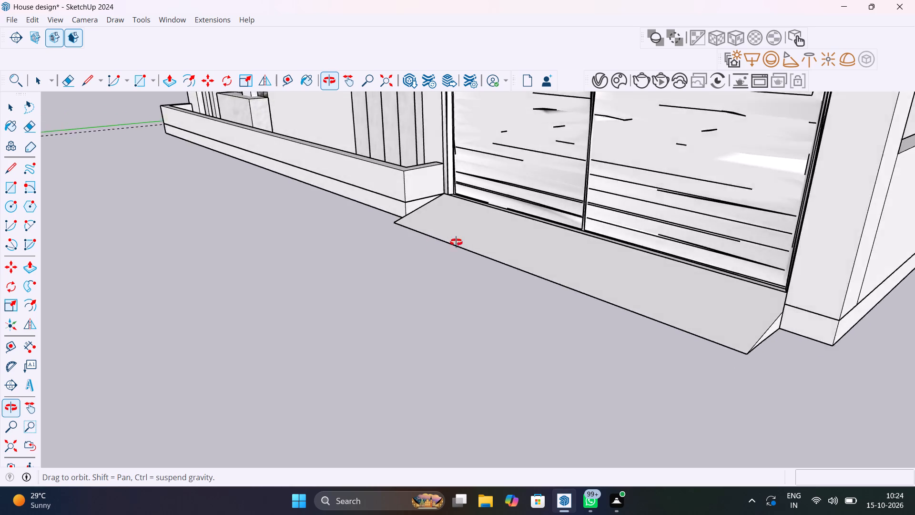
middle_click_drag(456, 242, 691, 267)
scroll(691, 267, "up", 1)
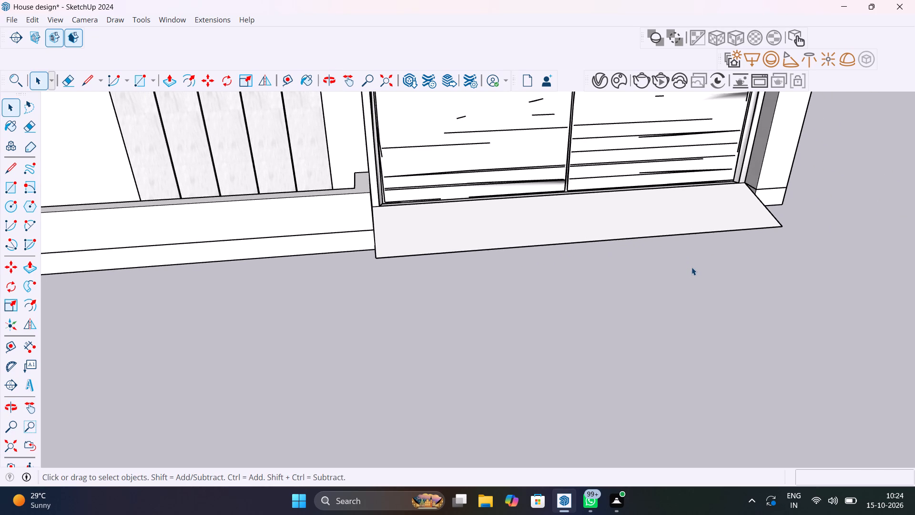
scroll(691, 267, "down", 11)
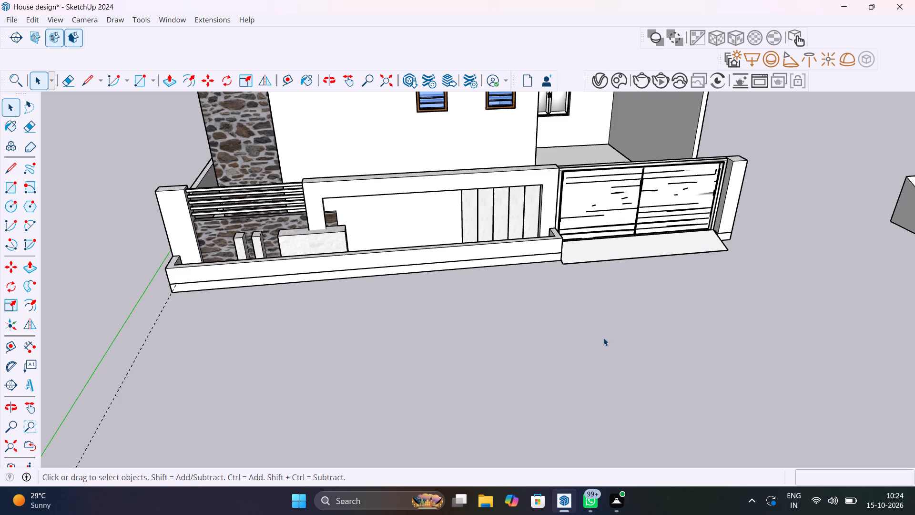
middle_click_drag(617, 331, 815, 195)
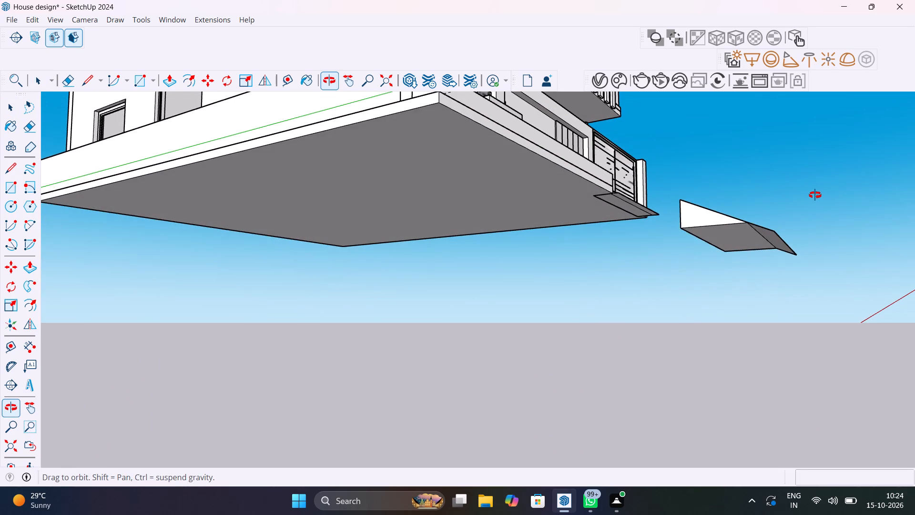
middle_click_drag(815, 195, 642, 369)
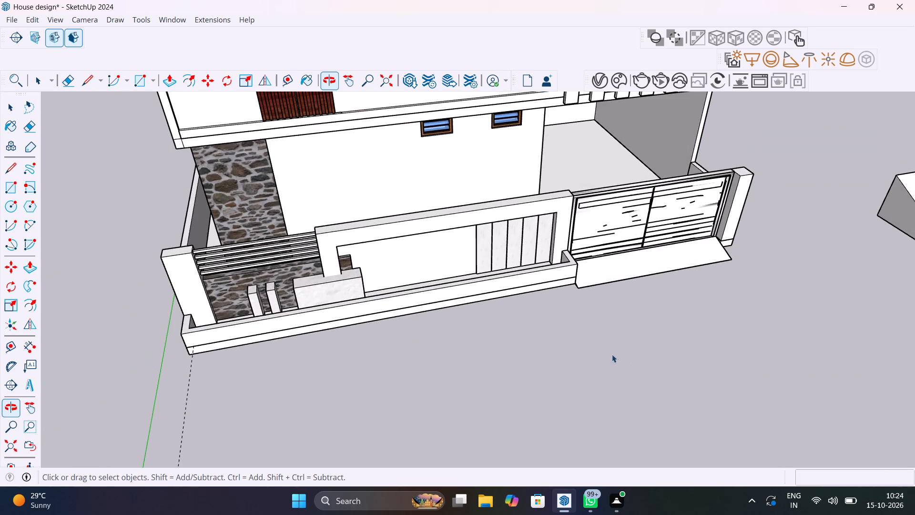
scroll(582, 329, "down", 7)
middle_click_drag(622, 330, 550, 243)
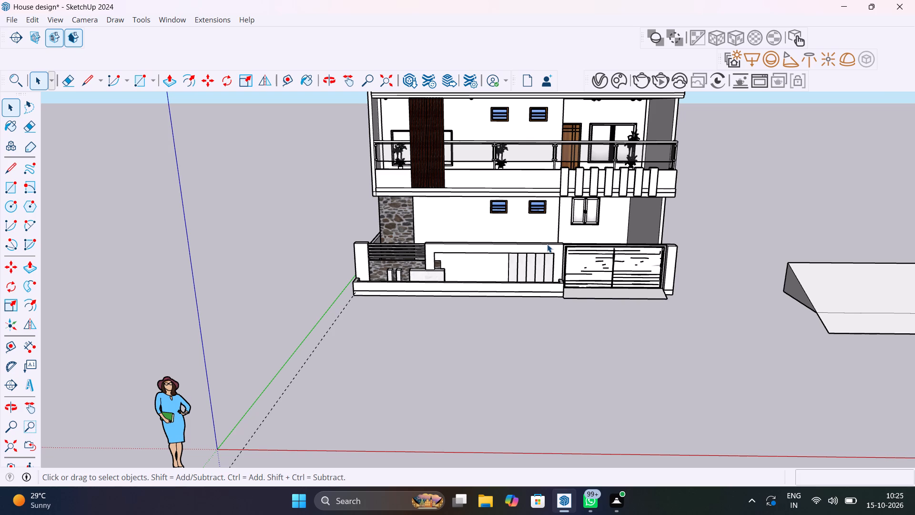
Open the Chaos Cosmos browser, check its offline connection and proxy settings, and close it.
left_click(617, 82)
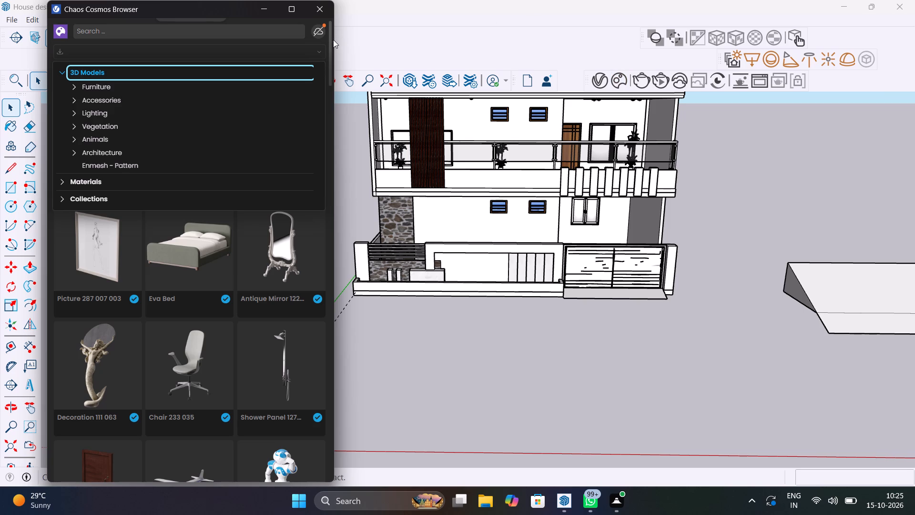
left_click(320, 33)
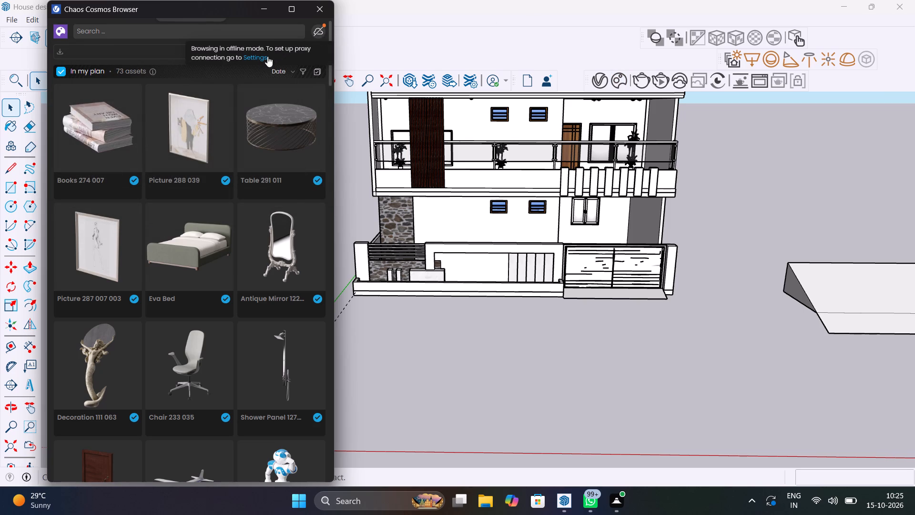
left_click(256, 60)
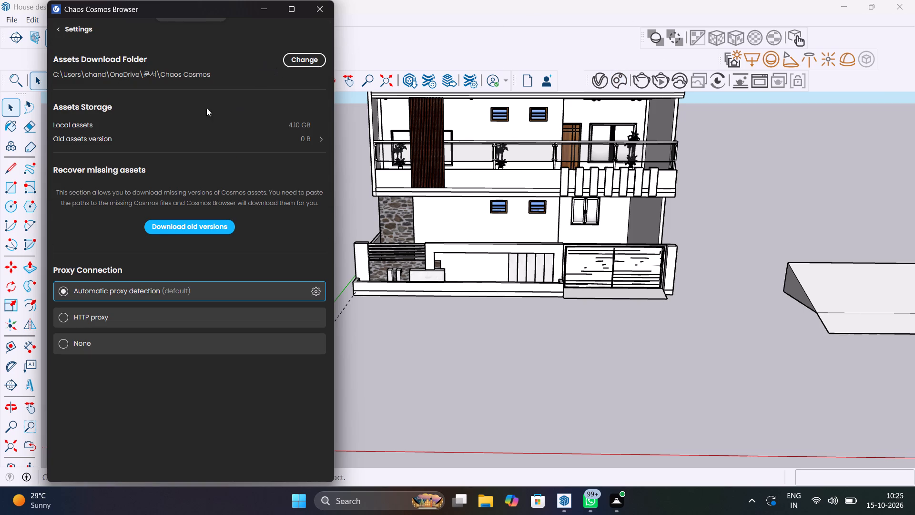
left_click(51, 29)
left_click(63, 29)
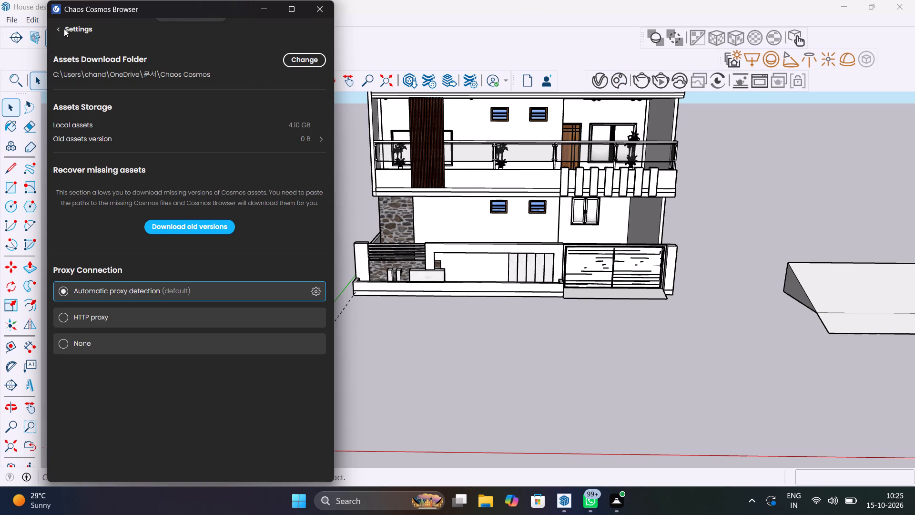
left_click(59, 29)
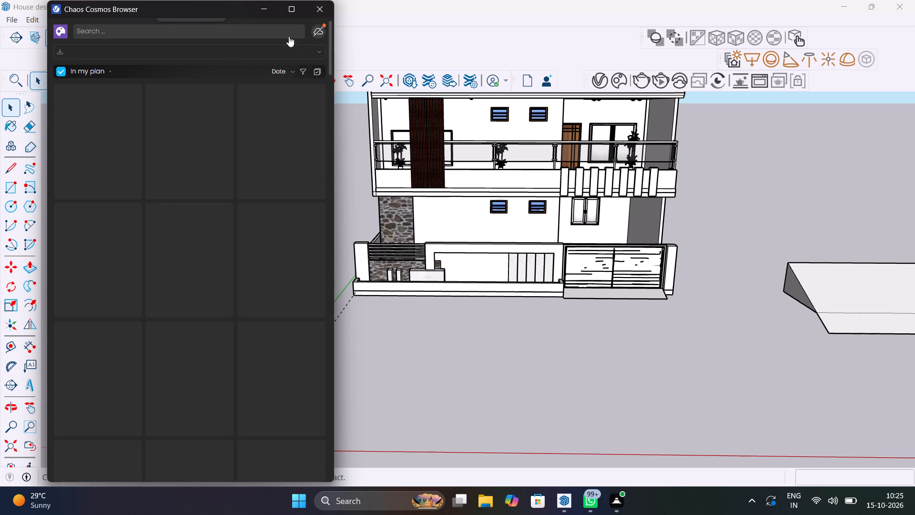
left_click(318, 30)
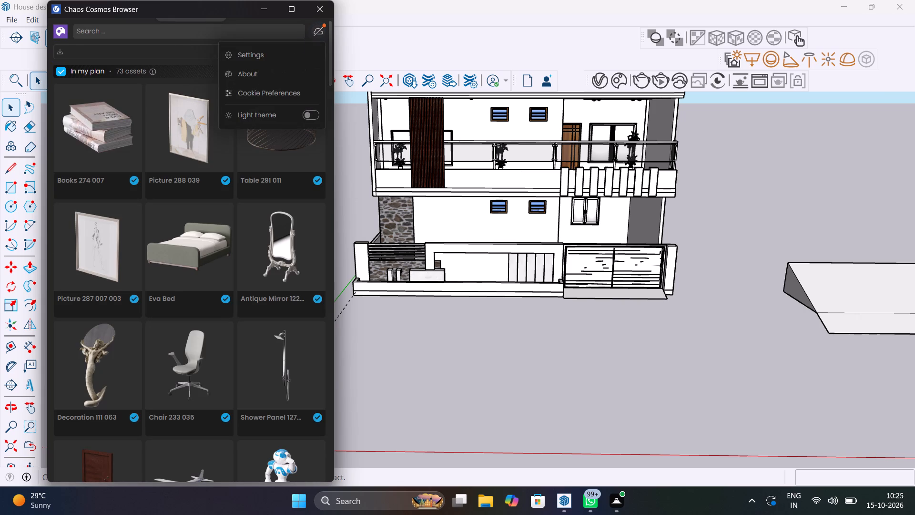
left_click(285, 46)
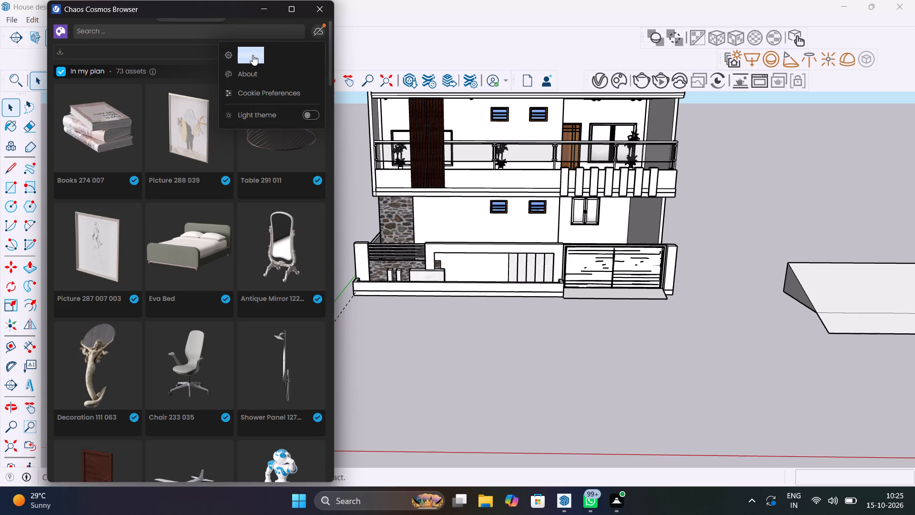
left_click(253, 55)
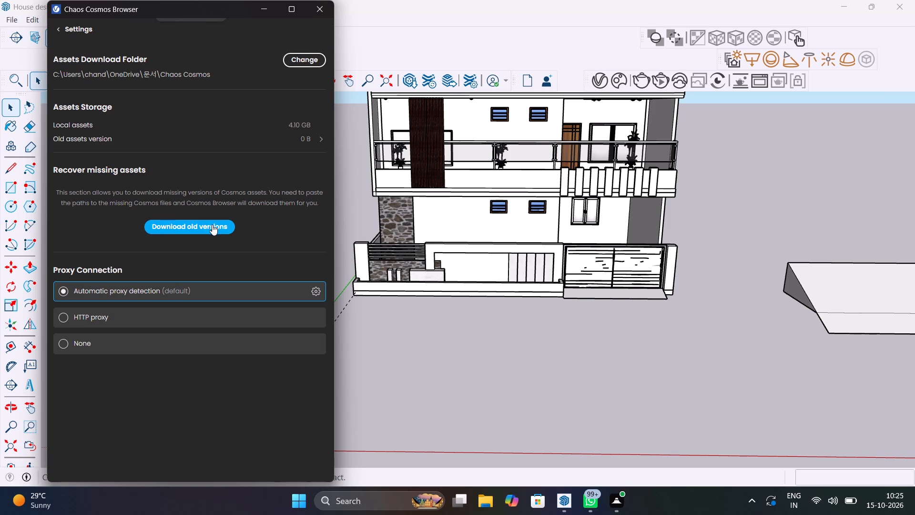
left_click(309, 10)
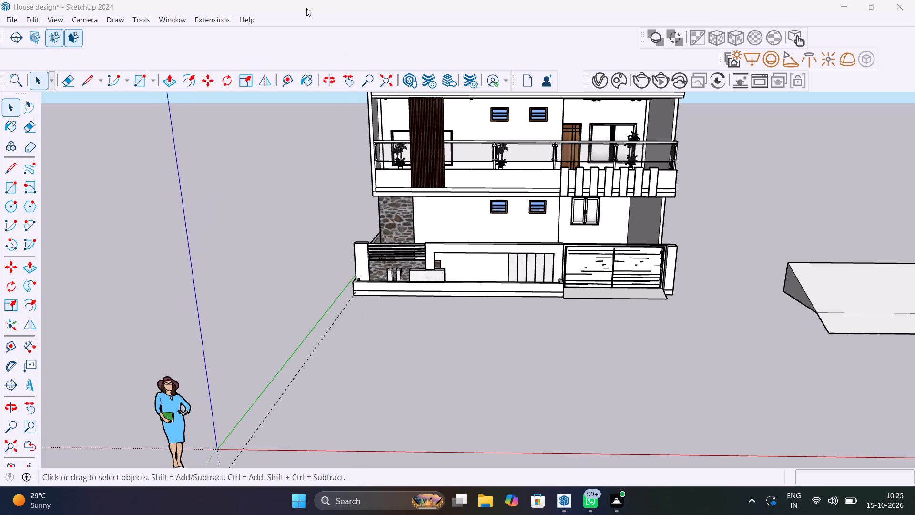
Reopen the Chaos Cosmos browser and return from its settings to the asset search.
double_click(616, 76)
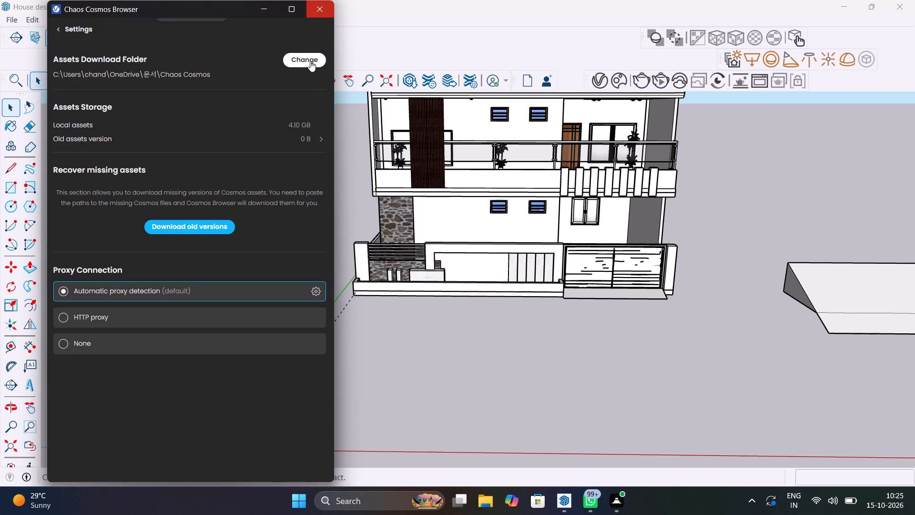
left_click(56, 29)
left_click(159, 32)
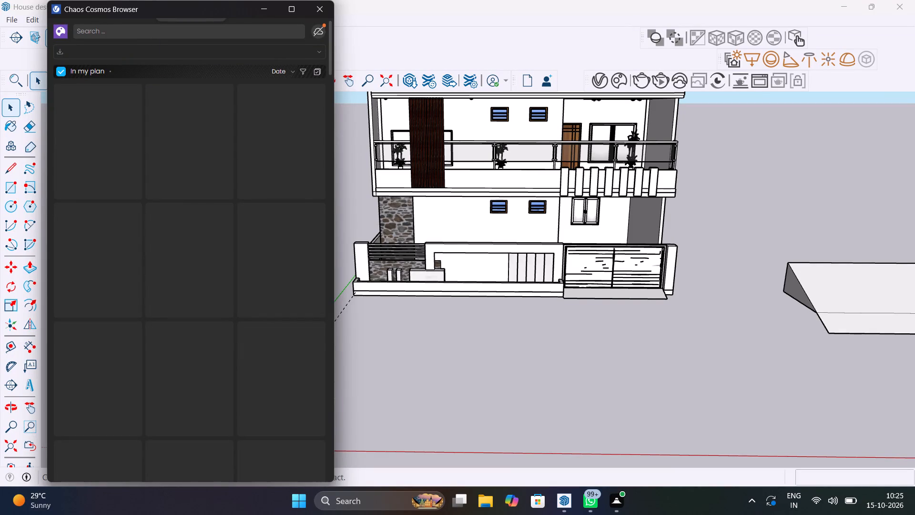
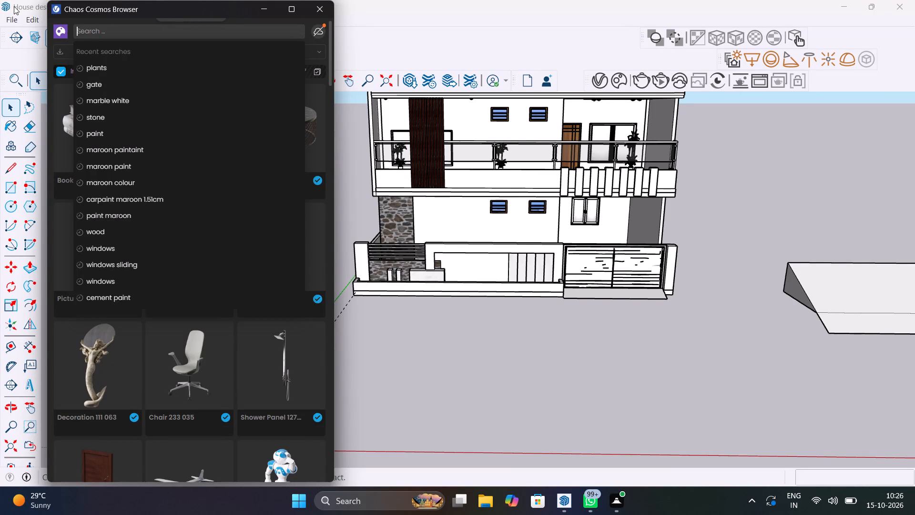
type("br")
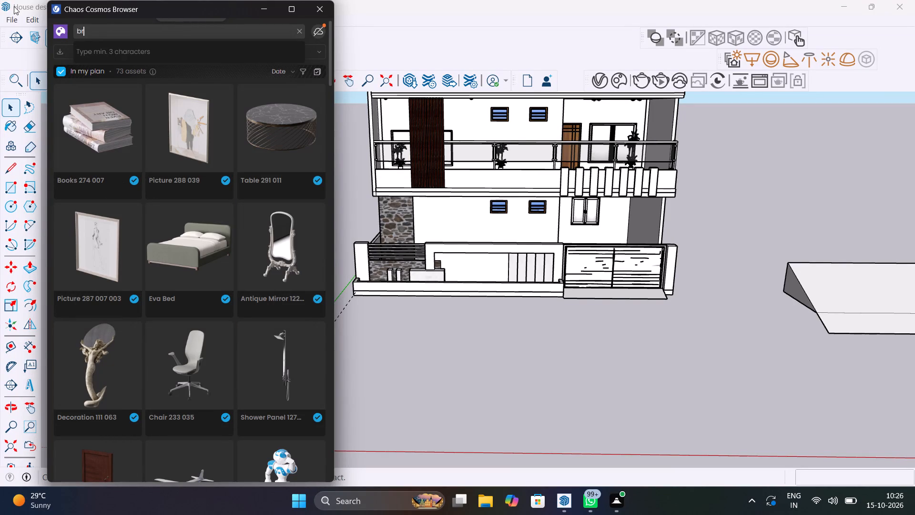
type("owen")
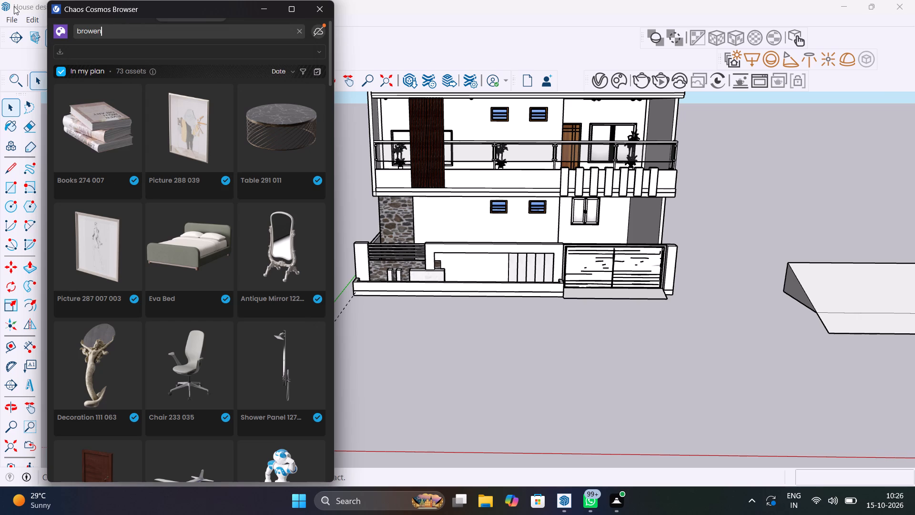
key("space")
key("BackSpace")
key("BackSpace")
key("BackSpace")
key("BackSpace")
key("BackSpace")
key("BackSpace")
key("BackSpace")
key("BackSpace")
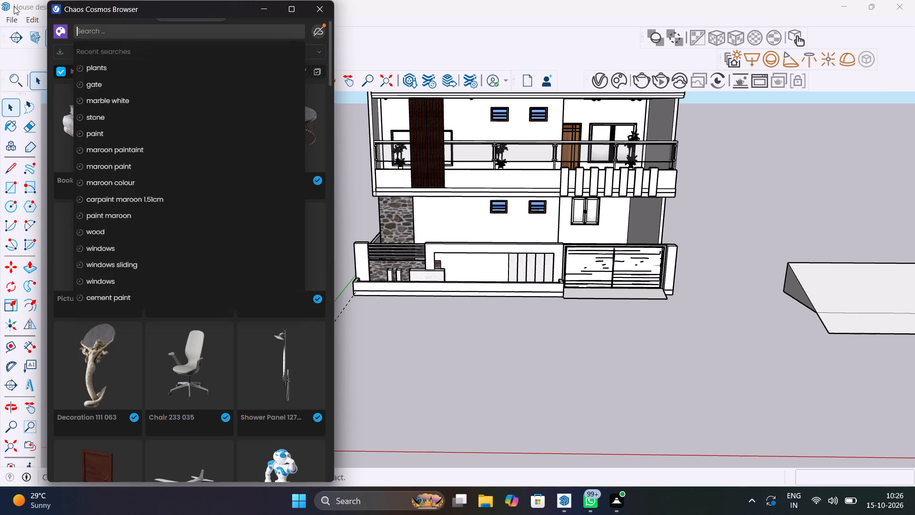
Search the downloaded Chaos Cosmos assets for paint.
type("paint")
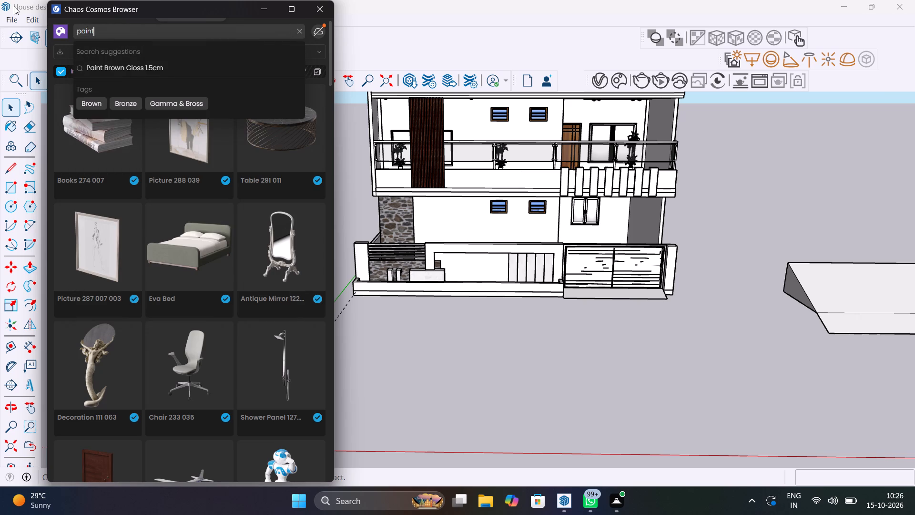
key("Return")
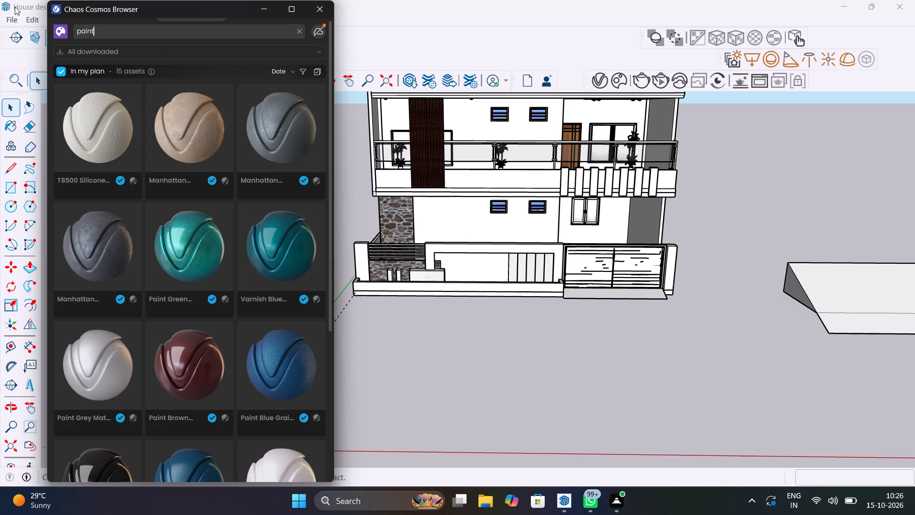
View the About Chaos Cosmos information and close it.
left_click(319, 31)
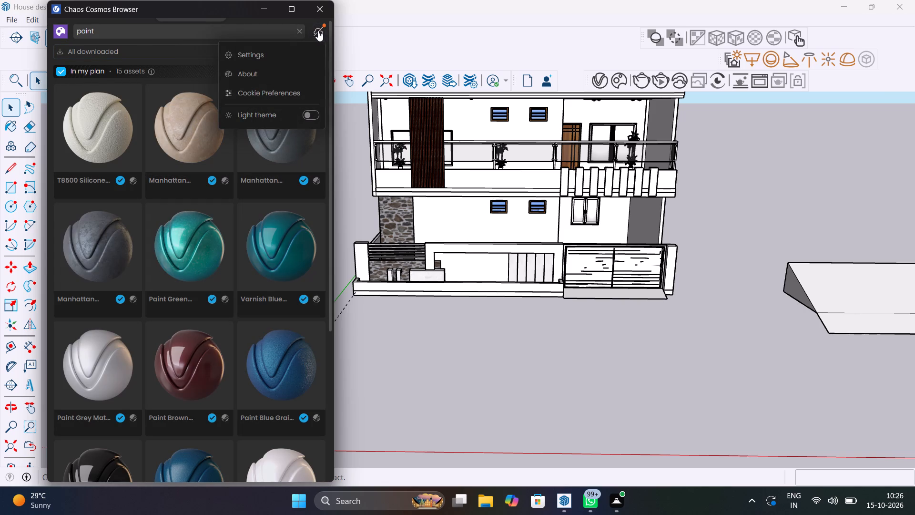
left_click(283, 76)
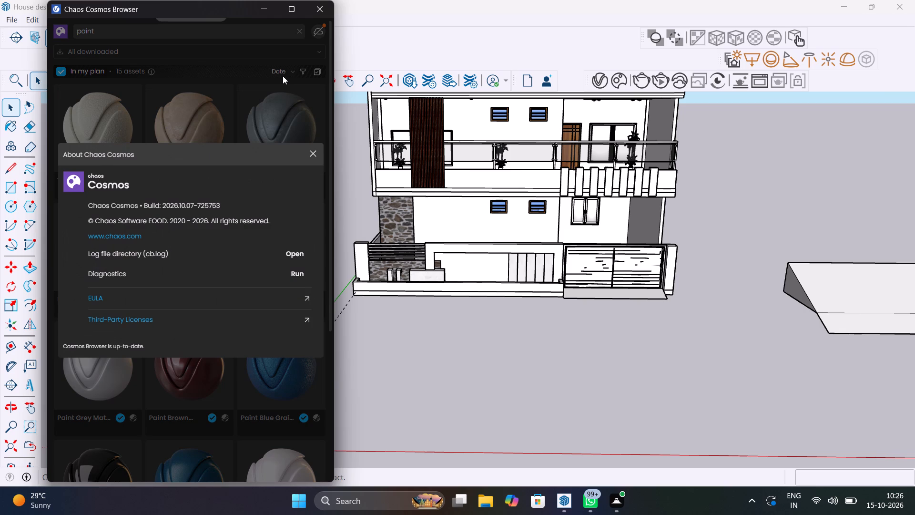
left_click(318, 154)
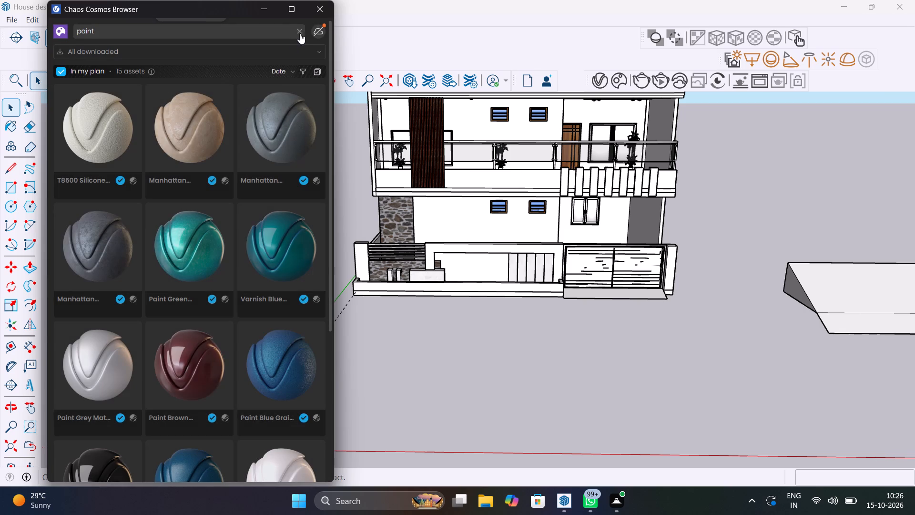
Check the Cosmos proxy authentication, HTTP proxy and assets download folder settings without changing them, and close the browser.
left_click(314, 33)
left_click(274, 52)
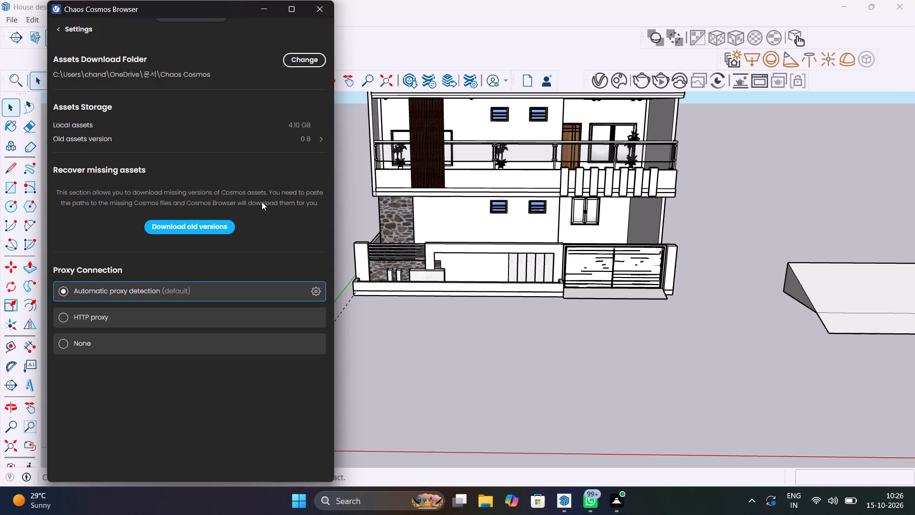
left_click(187, 291)
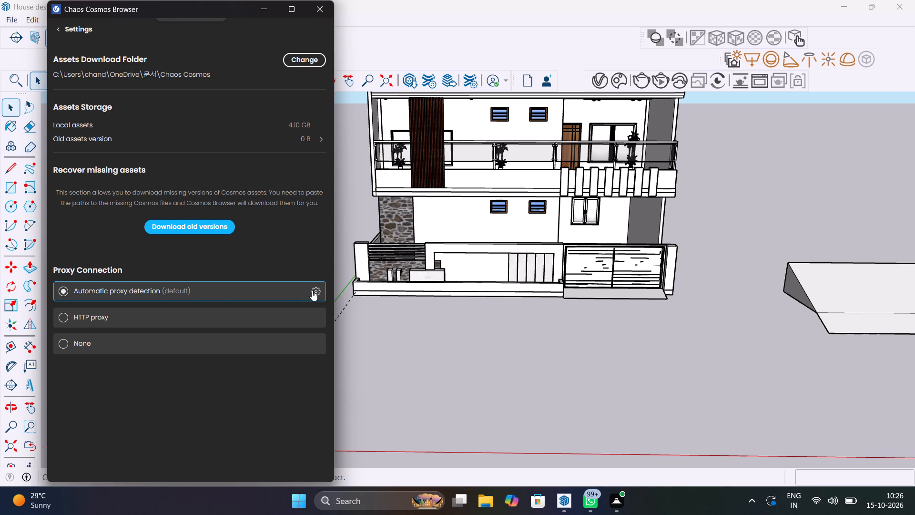
left_click(316, 292)
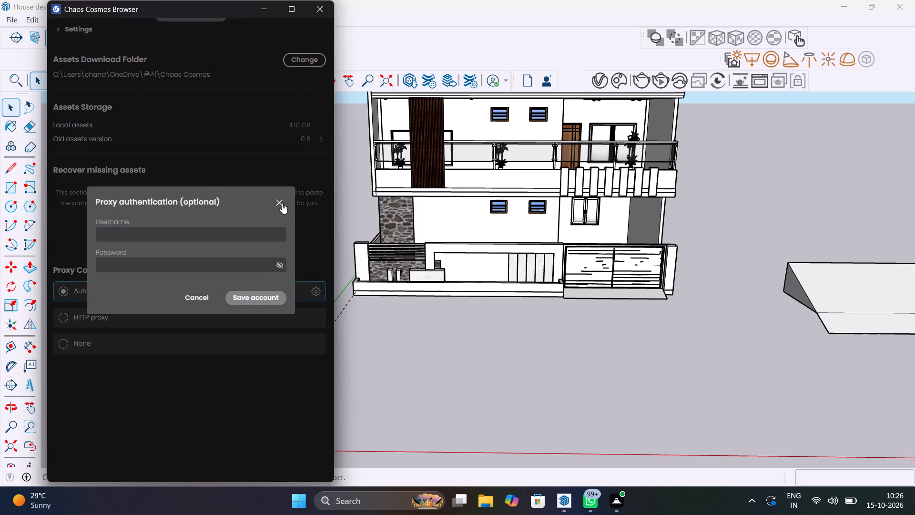
left_click(282, 201)
left_click(230, 315)
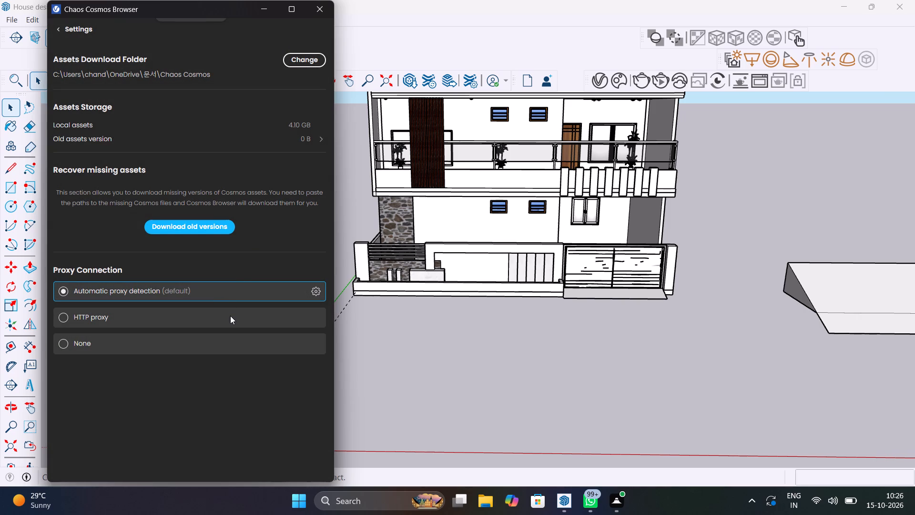
left_click(62, 316)
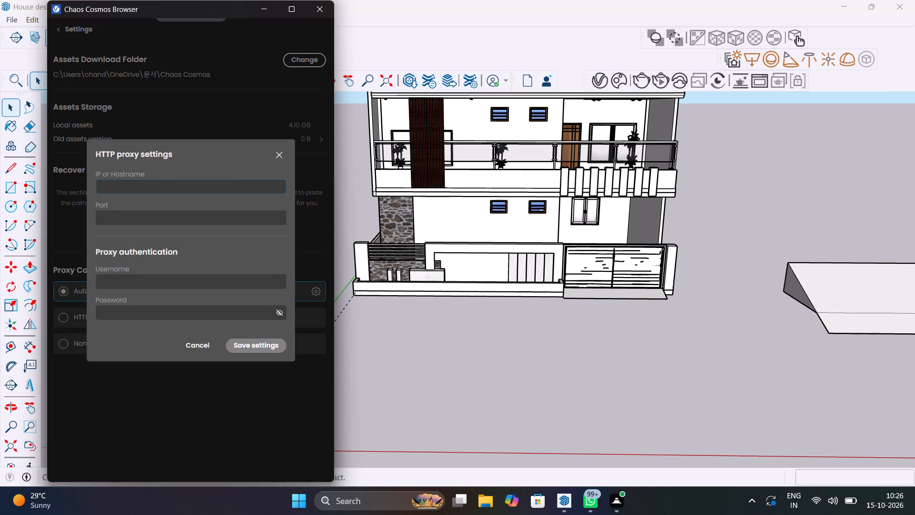
left_click(276, 156)
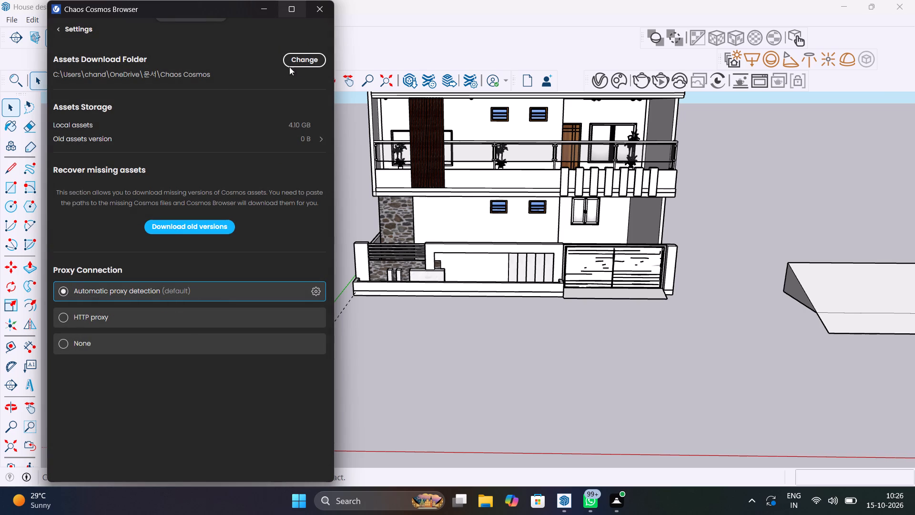
left_click(305, 60)
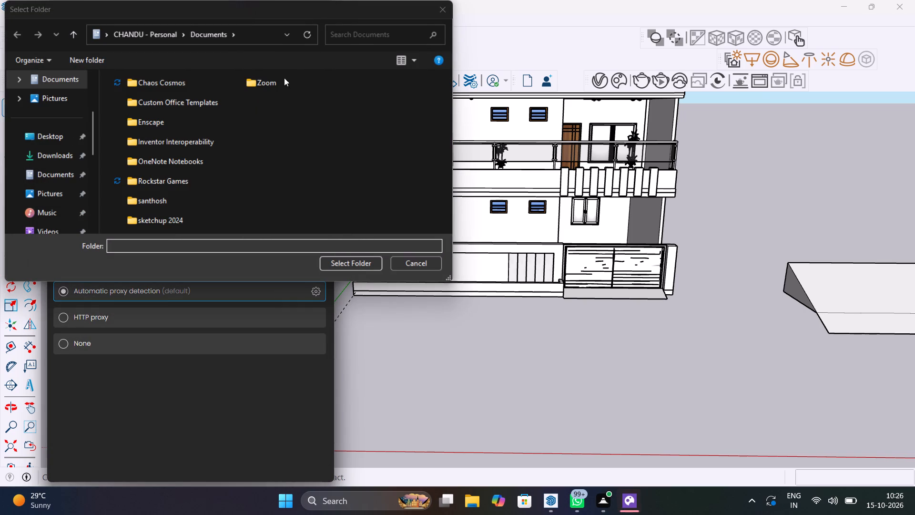
left_click(444, 8)
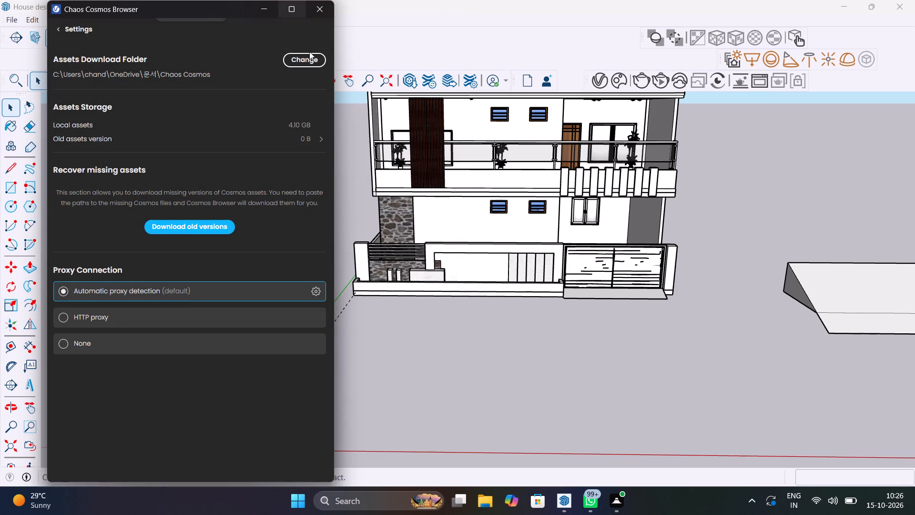
left_click(326, 12)
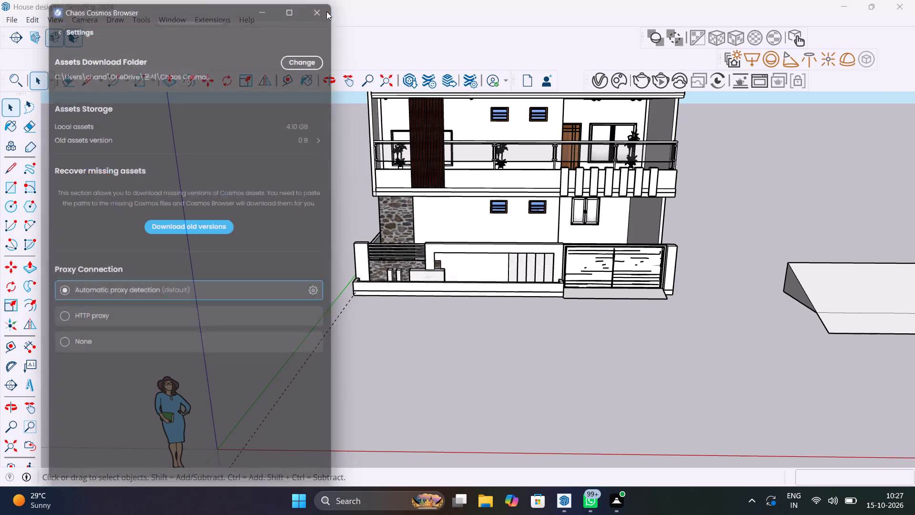
Run a V-Ray test render of the front elevation, inspect the facade and gate up close, then stop and close it.
left_click(602, 79)
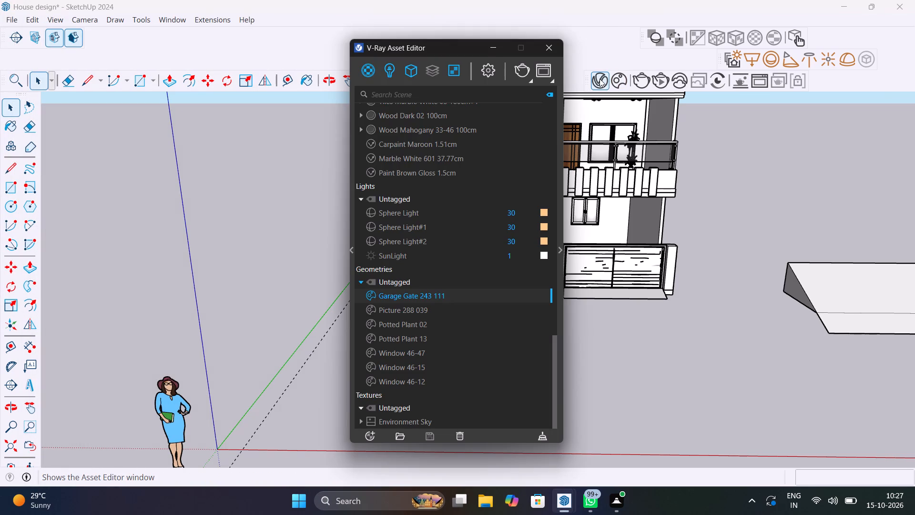
left_click(520, 71)
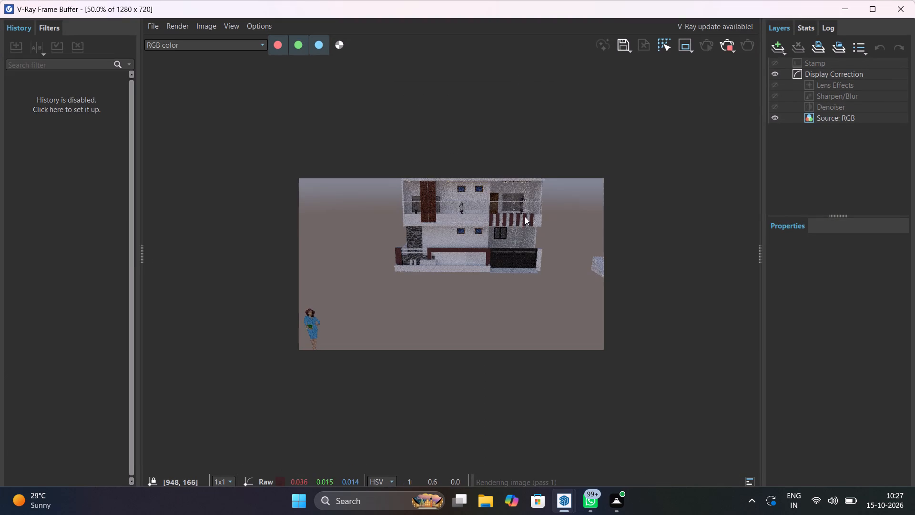
scroll(525, 216, "up", 2)
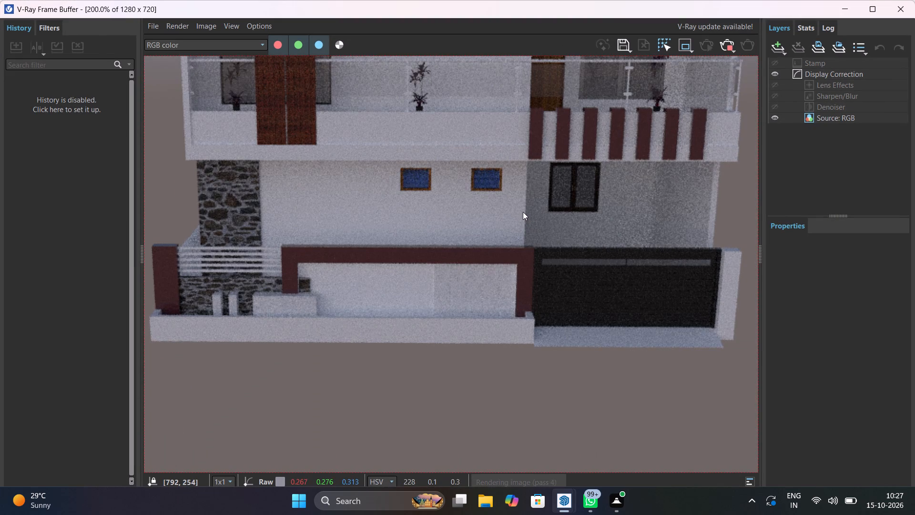
scroll(523, 212, "down", 1)
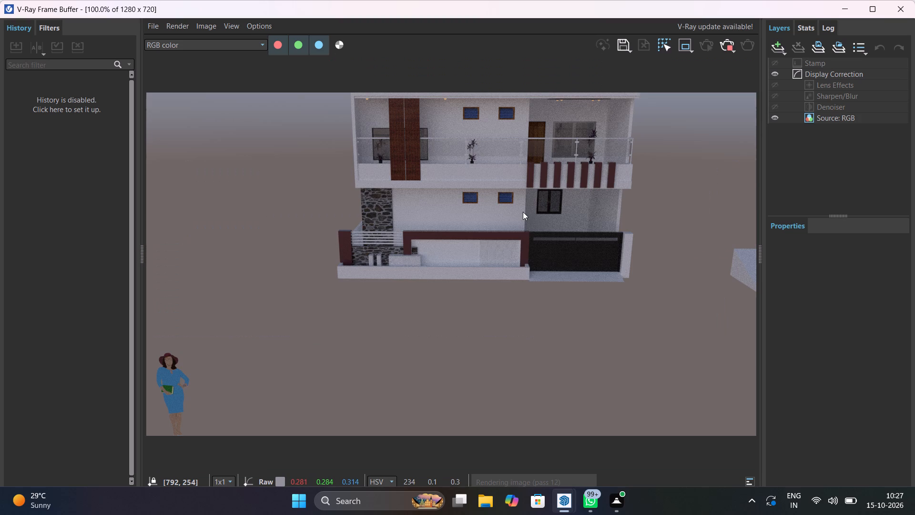
scroll(523, 212, "down", 1)
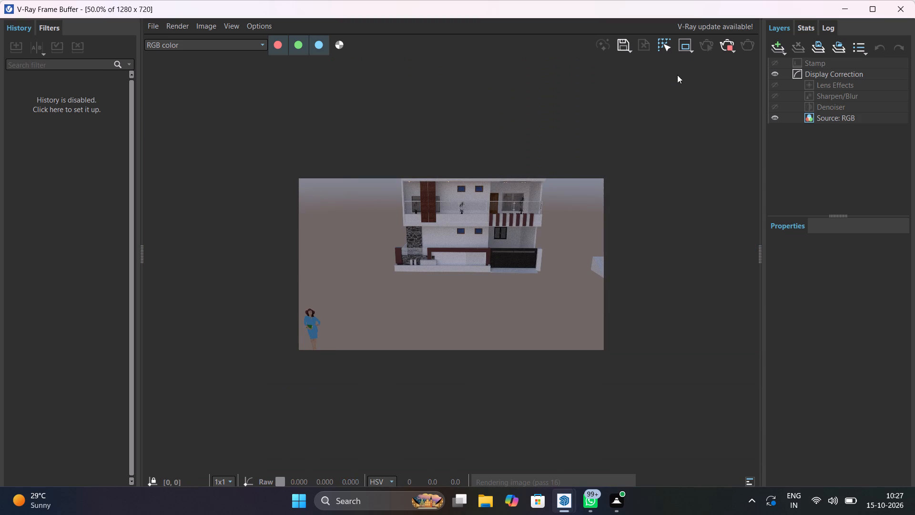
left_click(725, 42)
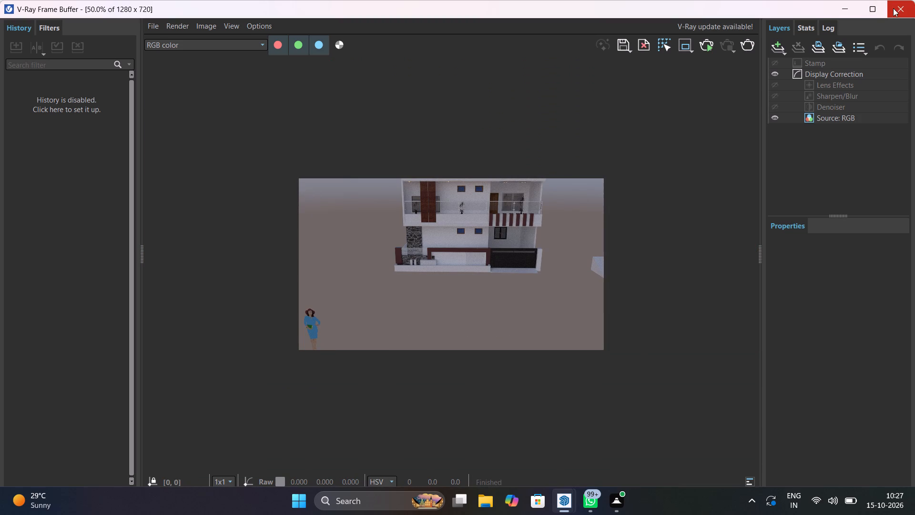
left_click(894, 9)
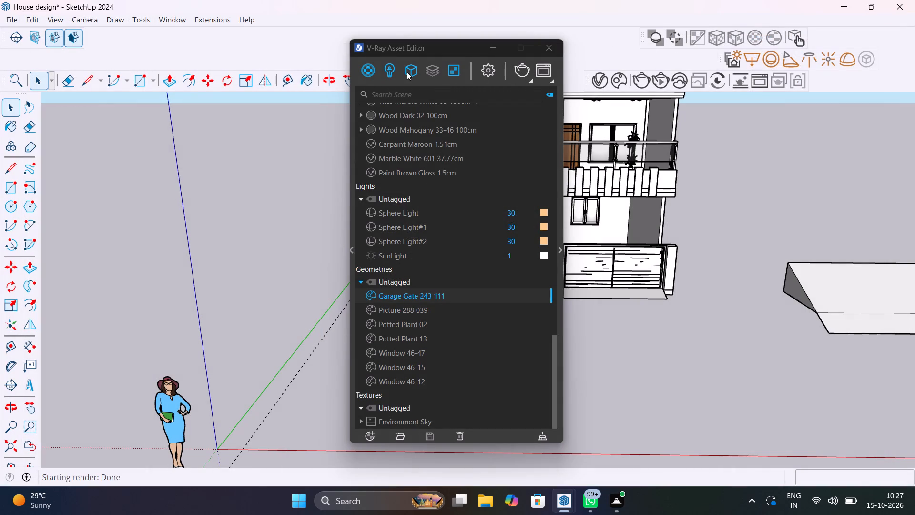
left_click(551, 50)
Reopen the Chaos Cosmos browser, leave its settings and clear the paint search to list all downloaded assets.
left_click(619, 74)
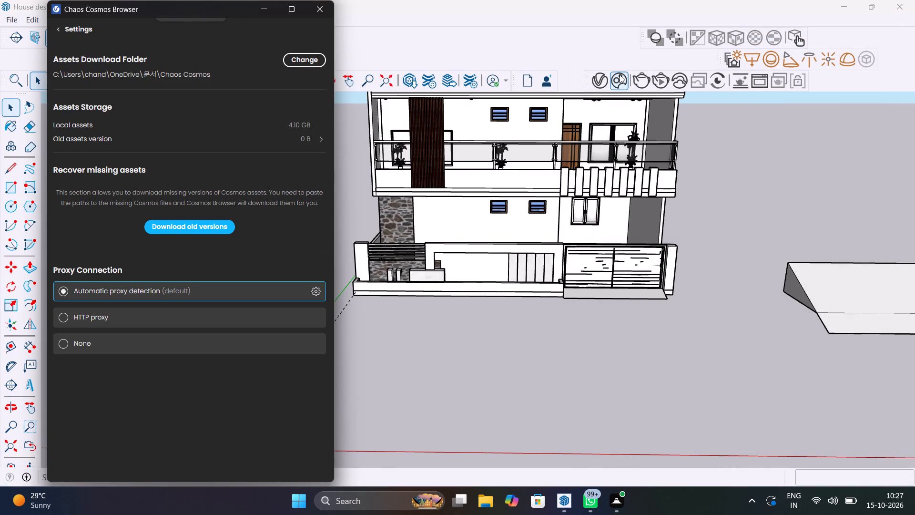
left_click(55, 29)
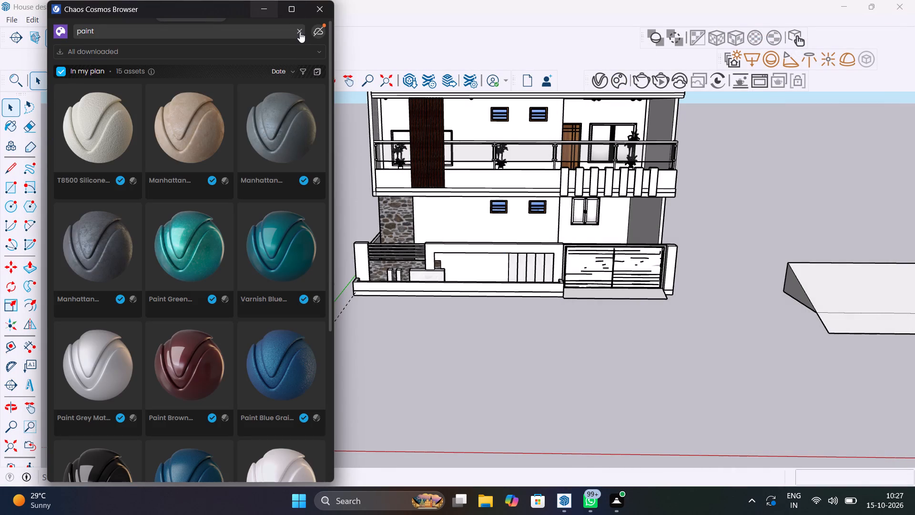
left_click(300, 32)
left_click(58, 31)
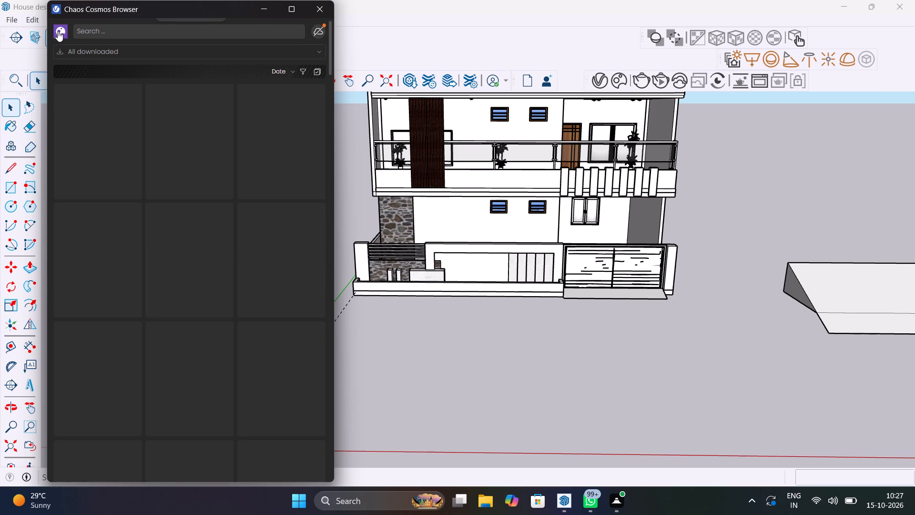
left_click(58, 31)
Examine the Cosmos browser's asset categories, sorting options and offline connection status.
left_click(57, 7)
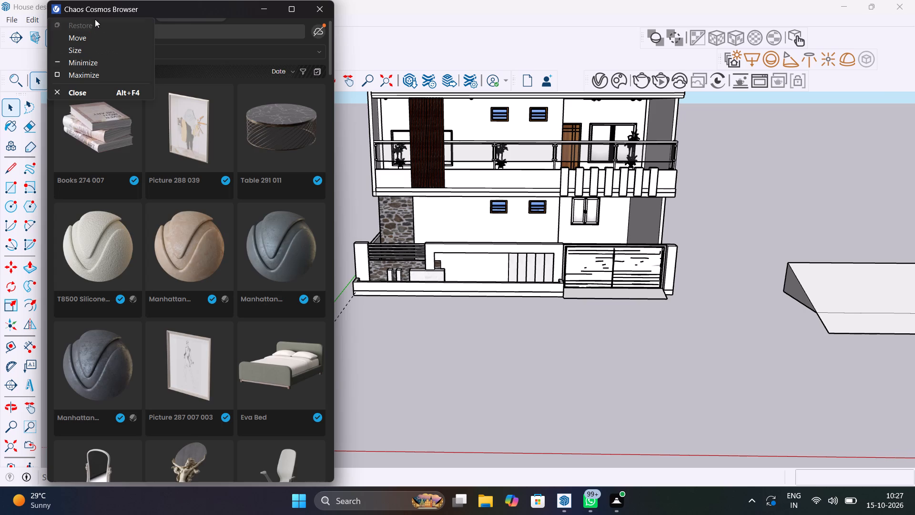
left_click(202, 51)
left_click(264, 51)
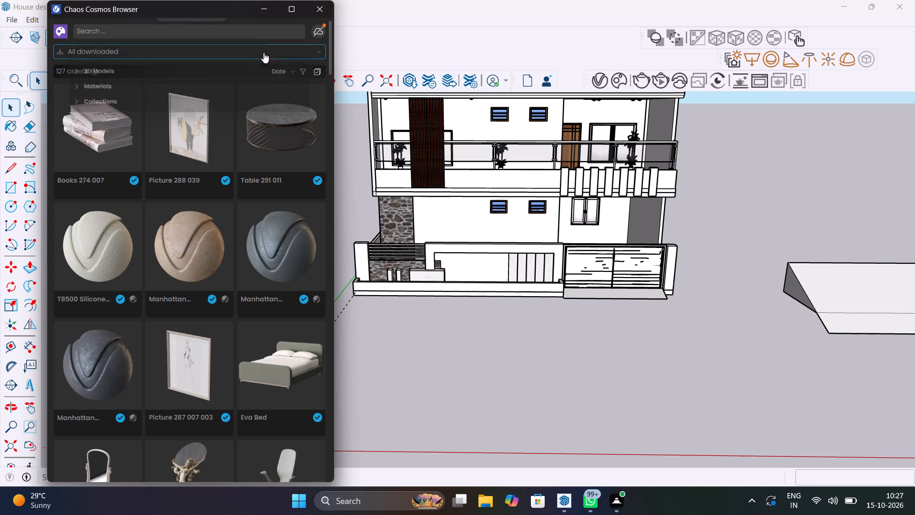
left_click(285, 70)
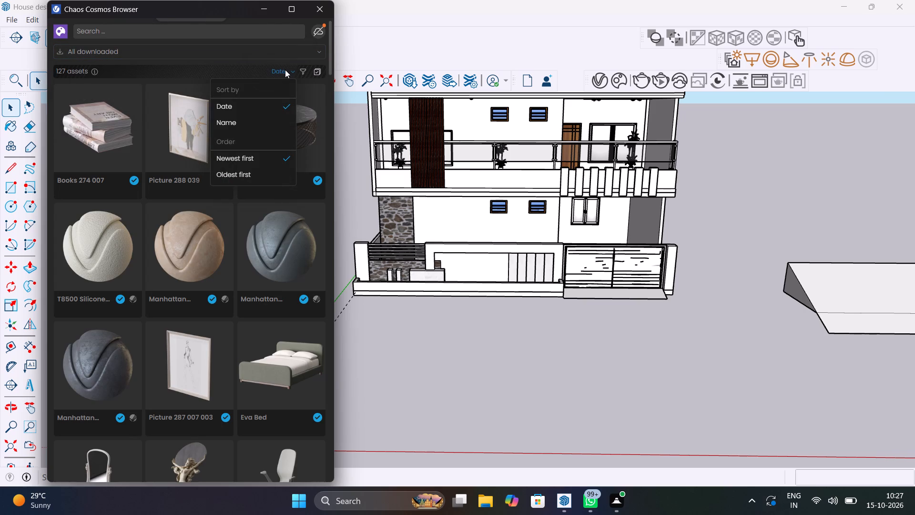
left_click(285, 70)
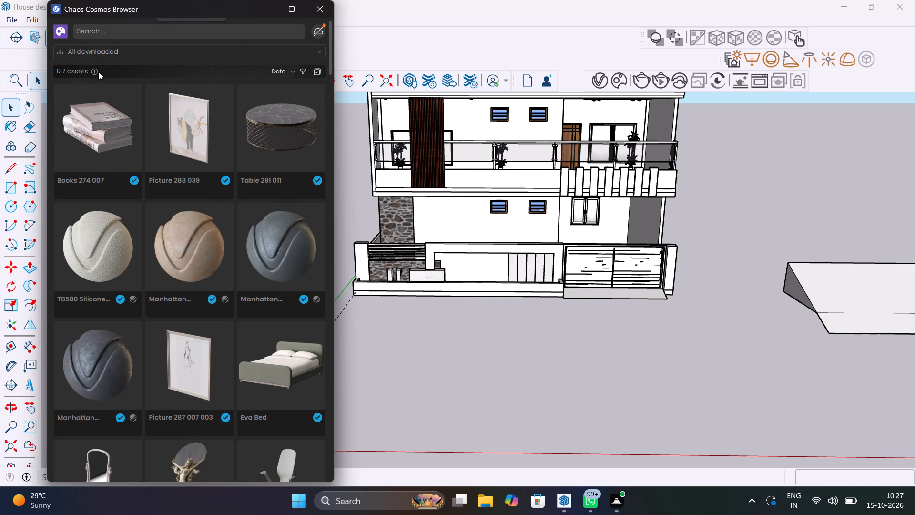
left_click(98, 72)
left_click(88, 55)
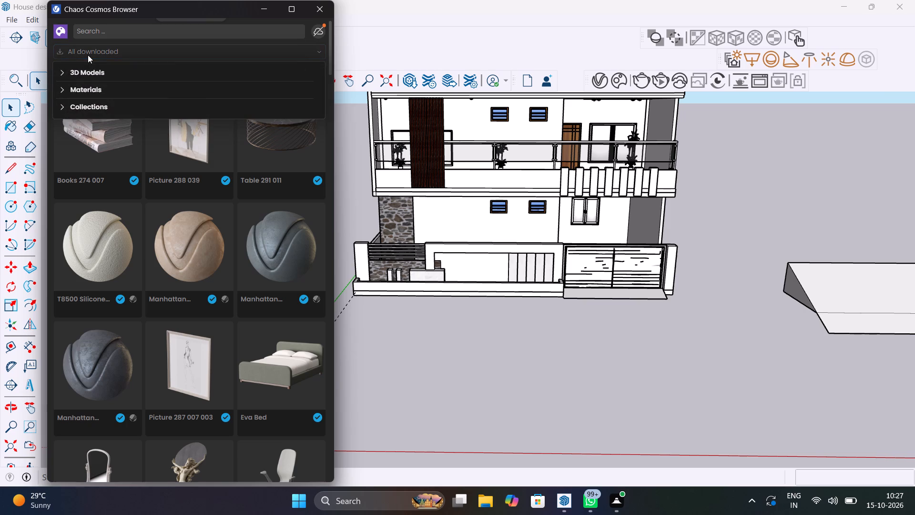
left_click(321, 32)
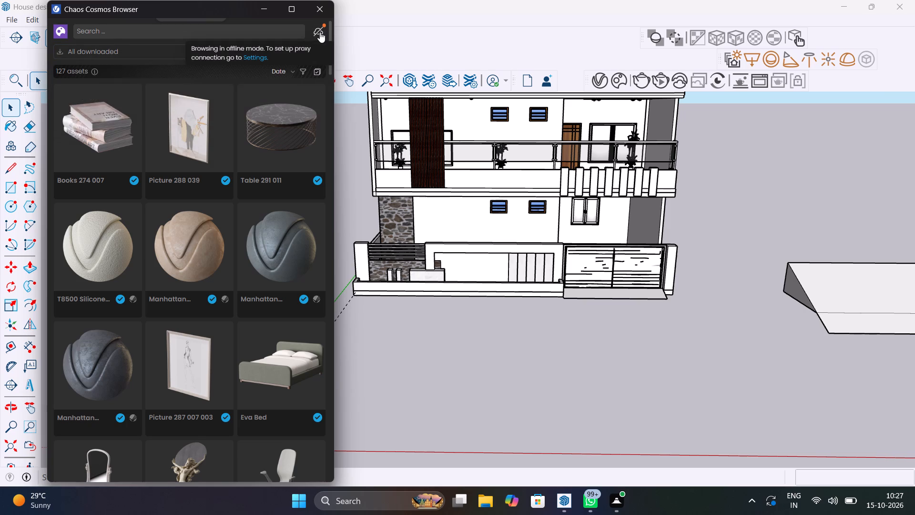
Check the Cosmos browser's proxy connection settings from the offline notice without changing them, and close the browser.
left_click(260, 58)
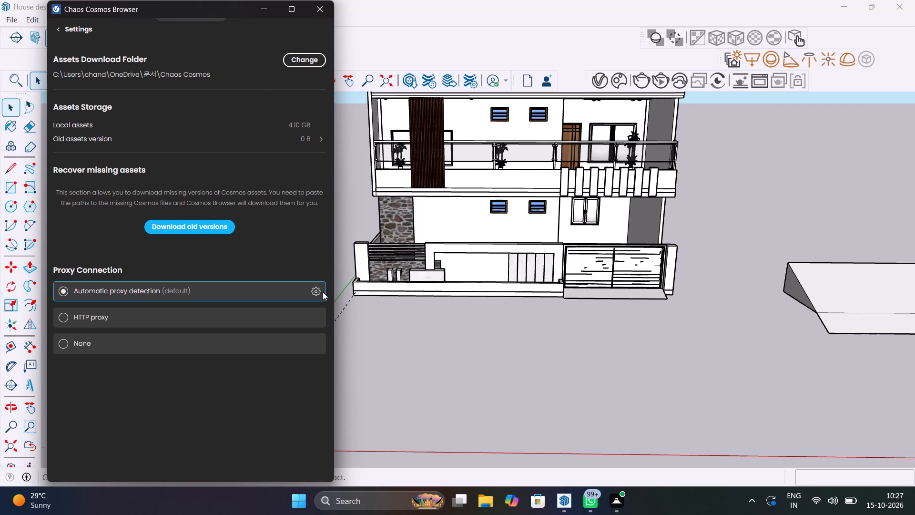
left_click(322, 8)
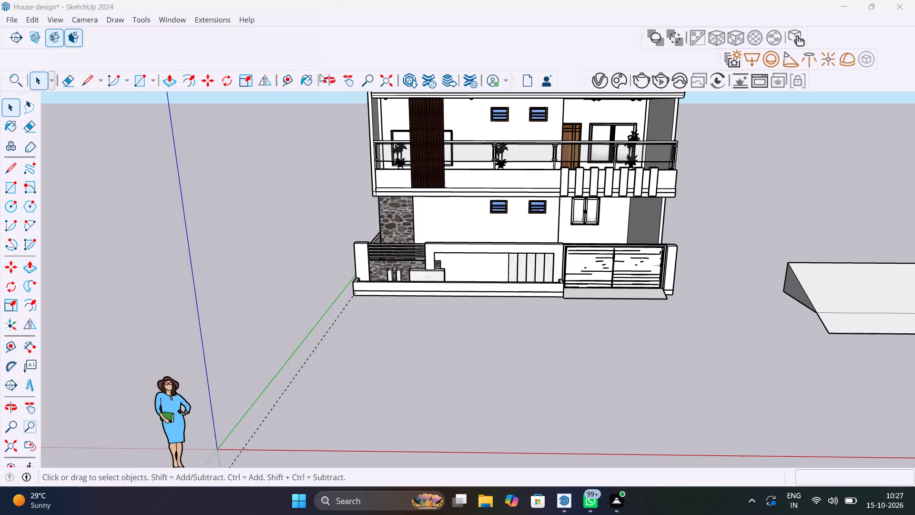
key("b")
key("b")
Delete the stray sloped slab standing beside the house, including its leftover faces and edges.
scroll(500, 305, "down", 9)
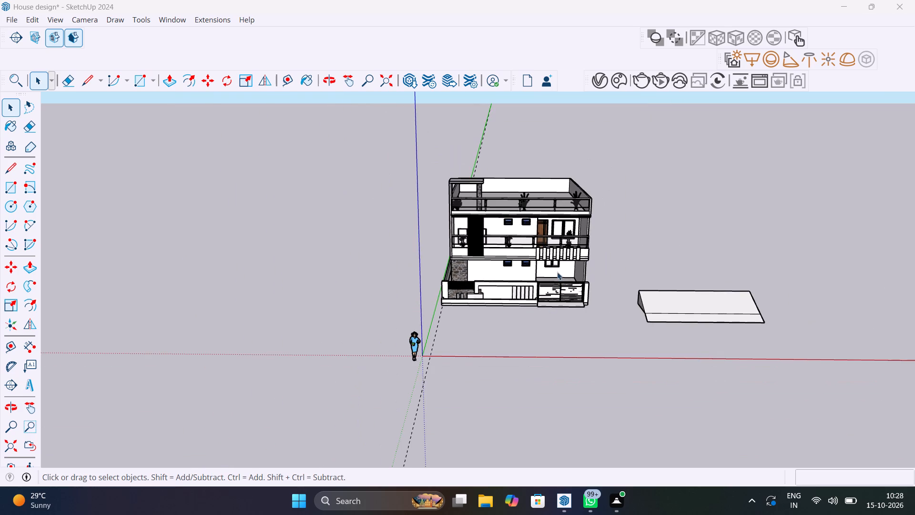
middle_click_drag(557, 256, 554, 224)
left_click(688, 298)
left_click(686, 297)
left_click(687, 293)
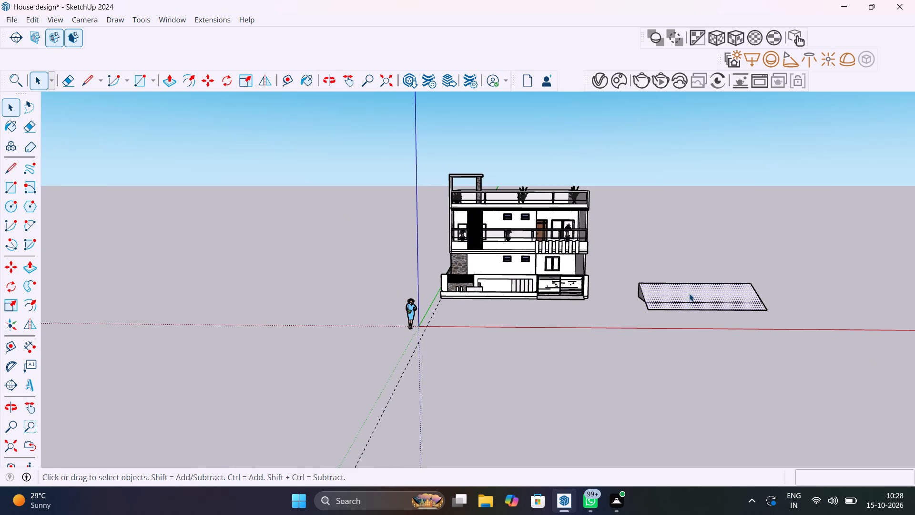
double_click(687, 292)
key("Delete")
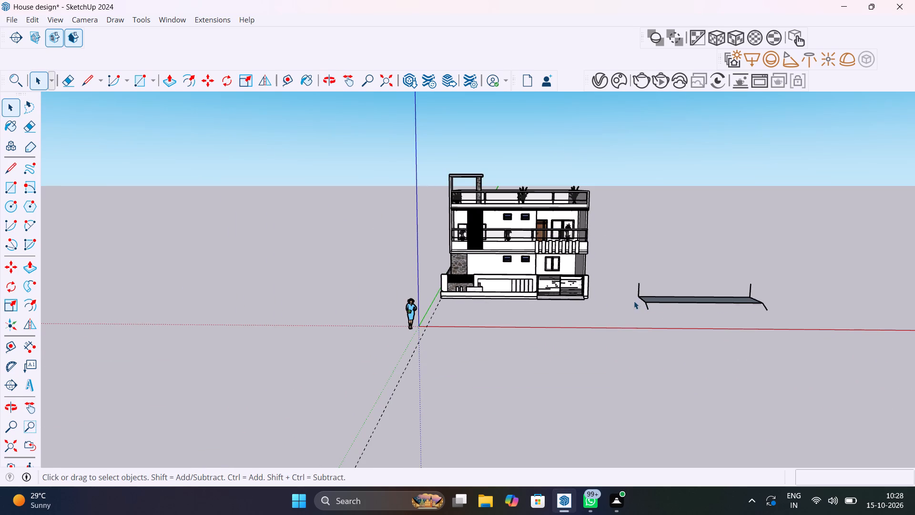
left_click_drag(613, 269, 793, 323)
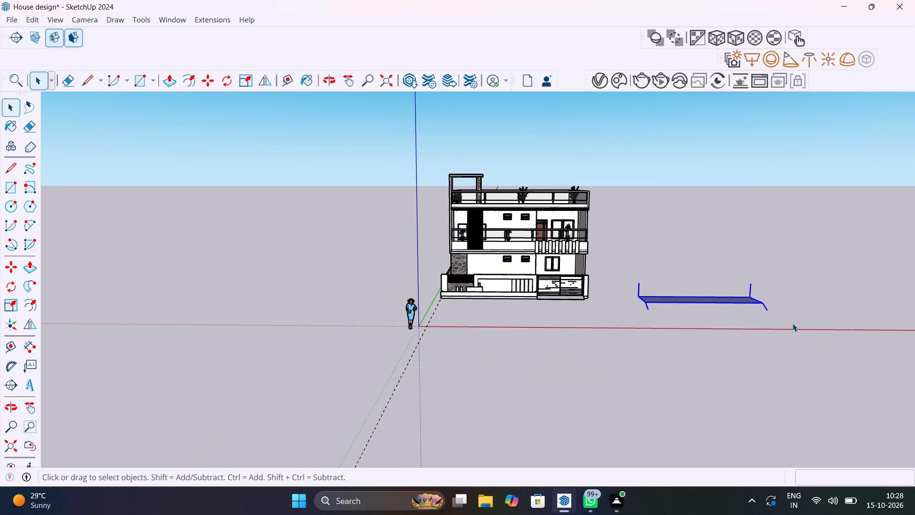
key("Delete")
Bring up the in-model paint materials and place the tray clear of the house's front elevation.
scroll(602, 298, "up", 5)
middle_click_drag(572, 312, 541, 350)
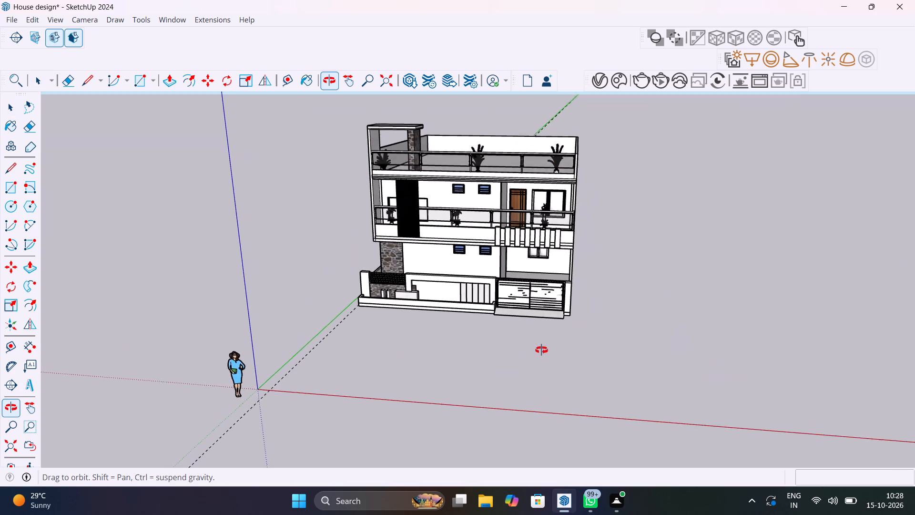
middle_click_drag(541, 350, 564, 453)
key("b")
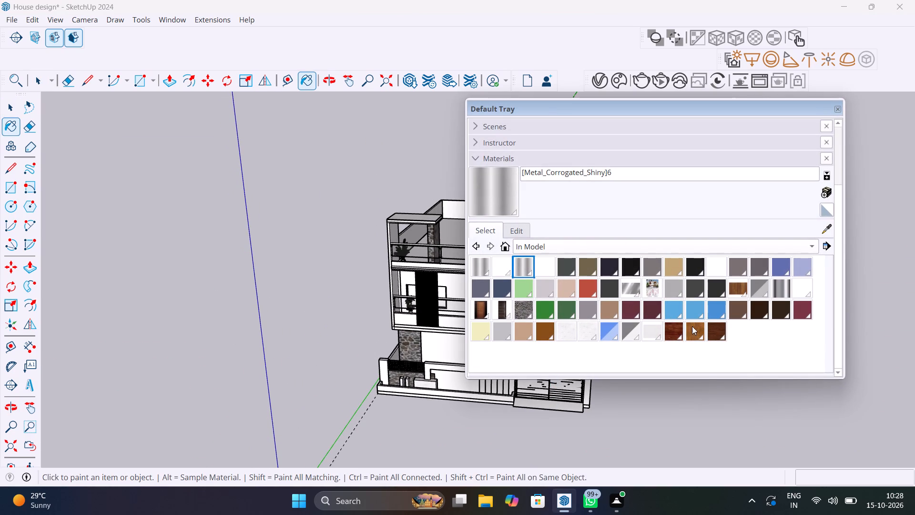
left_click_drag(686, 108, 254, 136)
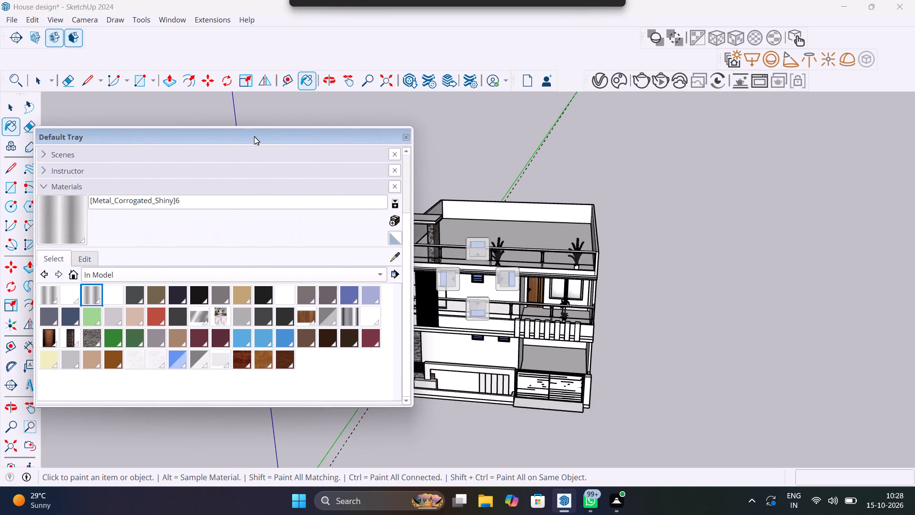
left_click_drag(254, 136, 227, 136)
middle_click_drag(515, 348, 709, 266, "shift")
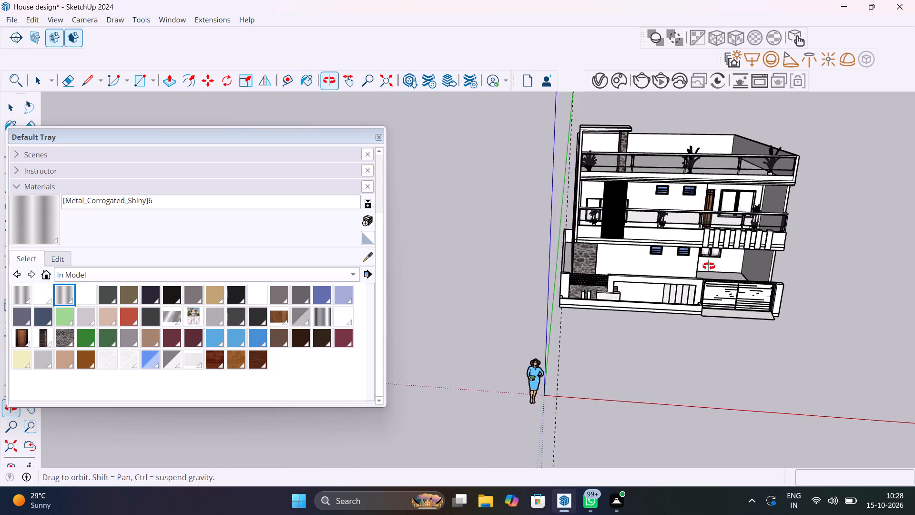
middle_click_drag(709, 266, 729, 264, "shift")
scroll(709, 268, "up", 9)
middle_click_drag(712, 273, 693, 239)
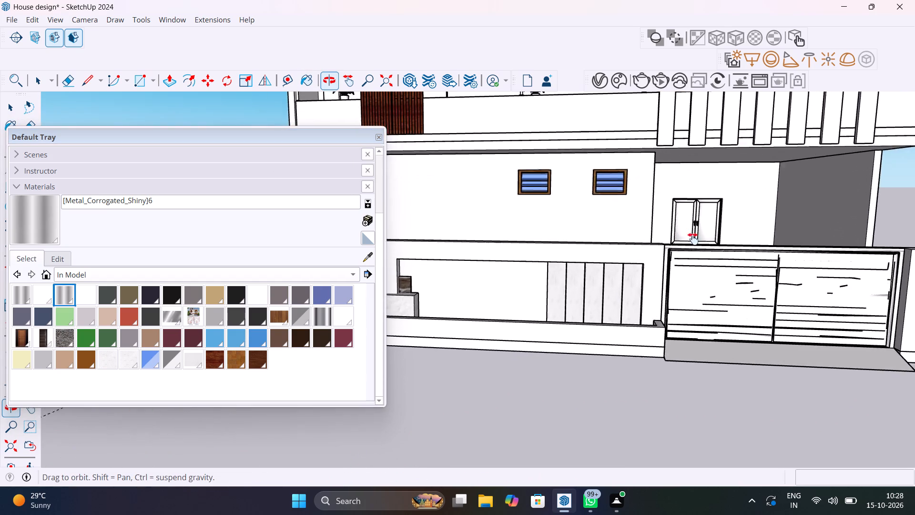
middle_click_drag(693, 239, 753, 277)
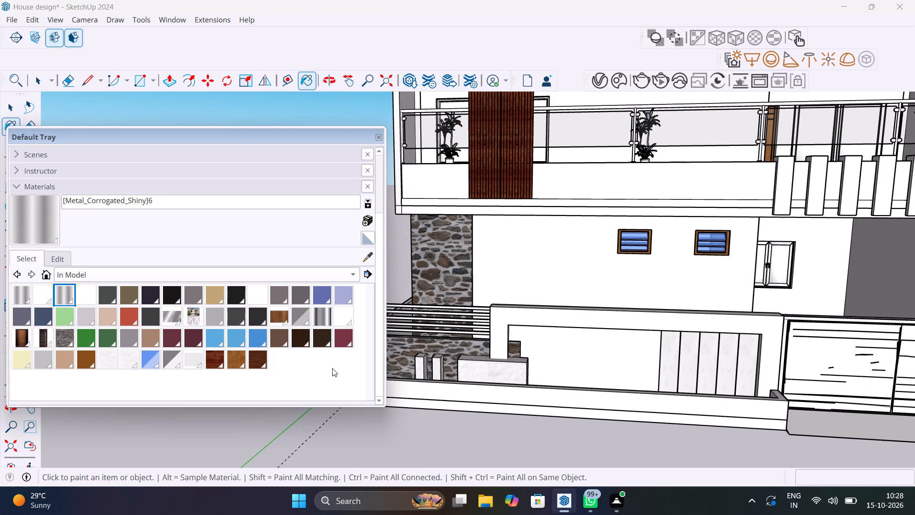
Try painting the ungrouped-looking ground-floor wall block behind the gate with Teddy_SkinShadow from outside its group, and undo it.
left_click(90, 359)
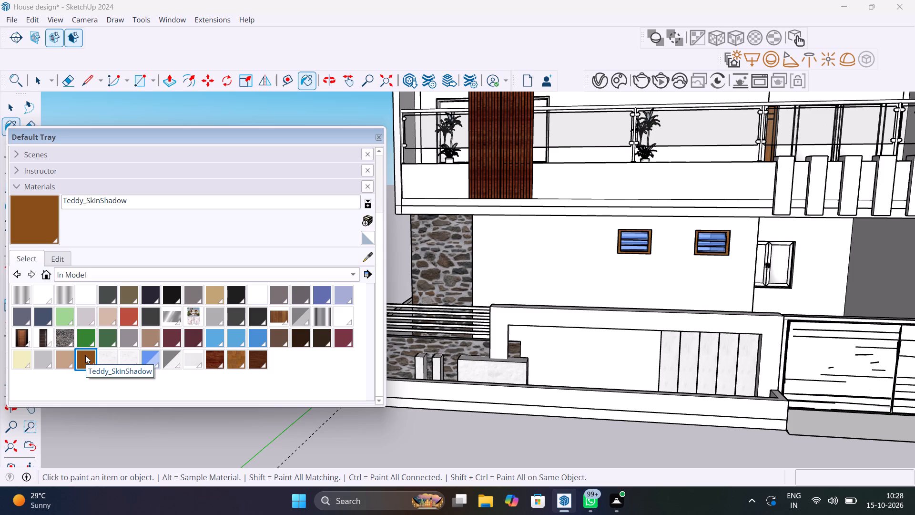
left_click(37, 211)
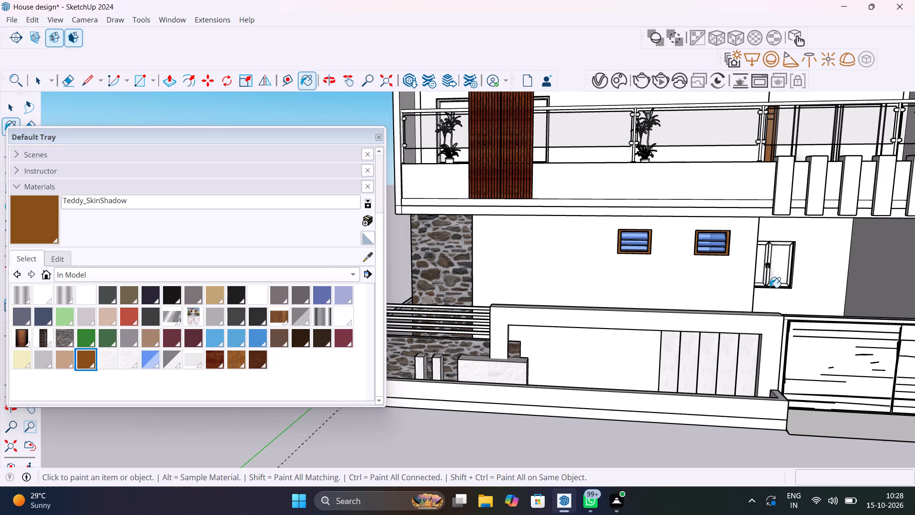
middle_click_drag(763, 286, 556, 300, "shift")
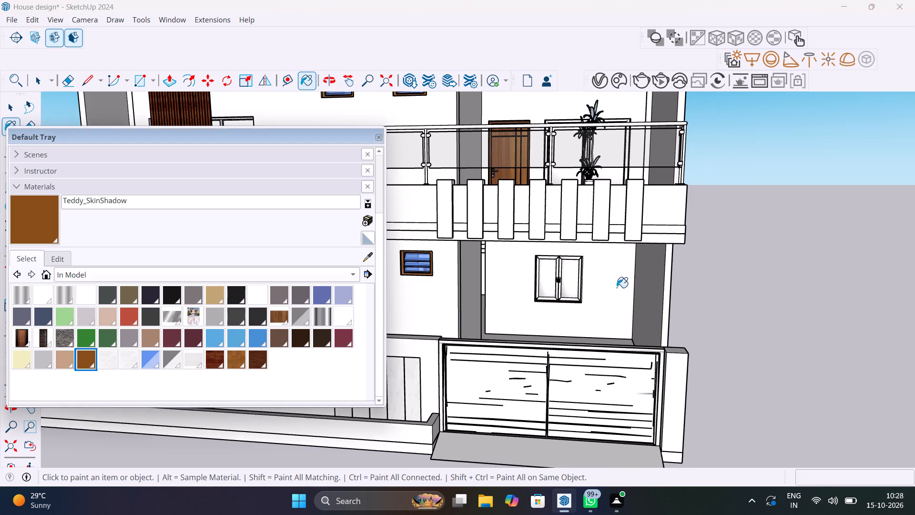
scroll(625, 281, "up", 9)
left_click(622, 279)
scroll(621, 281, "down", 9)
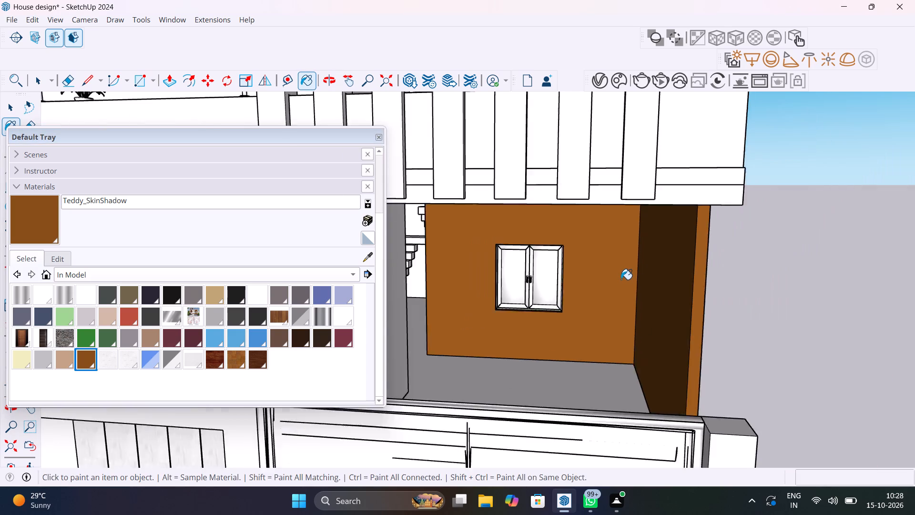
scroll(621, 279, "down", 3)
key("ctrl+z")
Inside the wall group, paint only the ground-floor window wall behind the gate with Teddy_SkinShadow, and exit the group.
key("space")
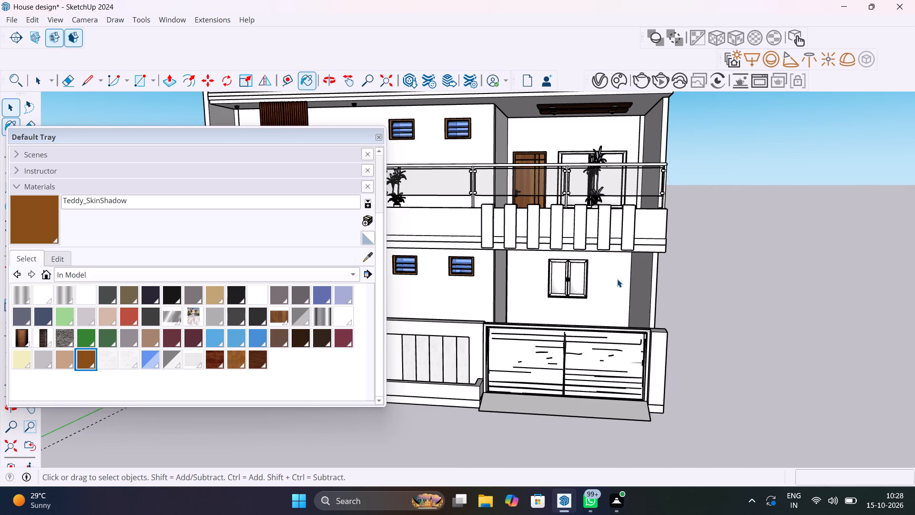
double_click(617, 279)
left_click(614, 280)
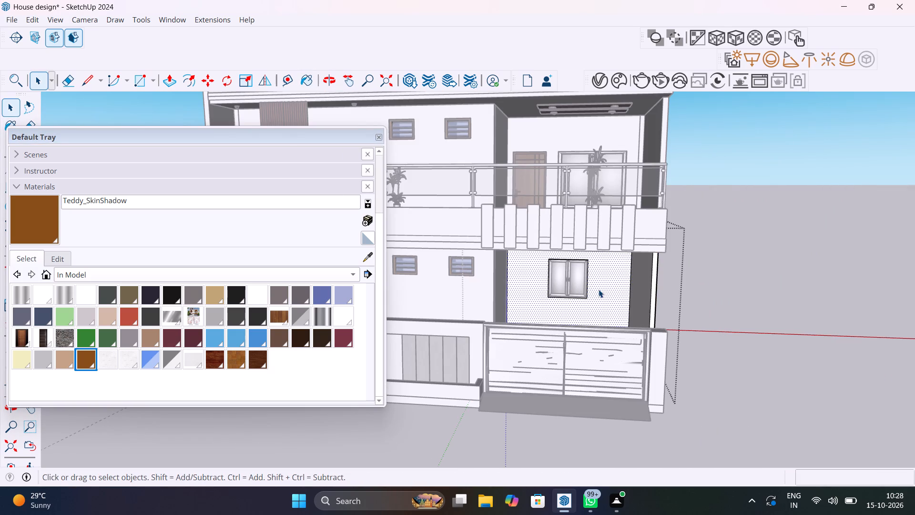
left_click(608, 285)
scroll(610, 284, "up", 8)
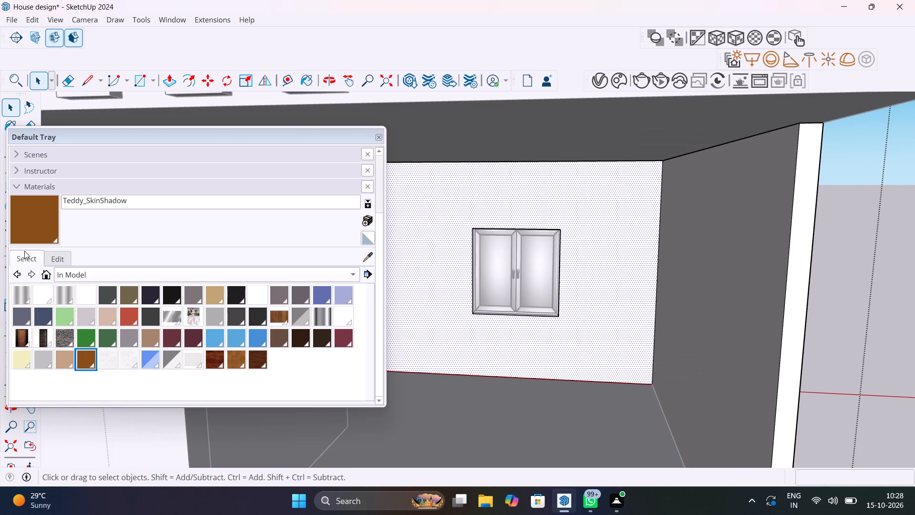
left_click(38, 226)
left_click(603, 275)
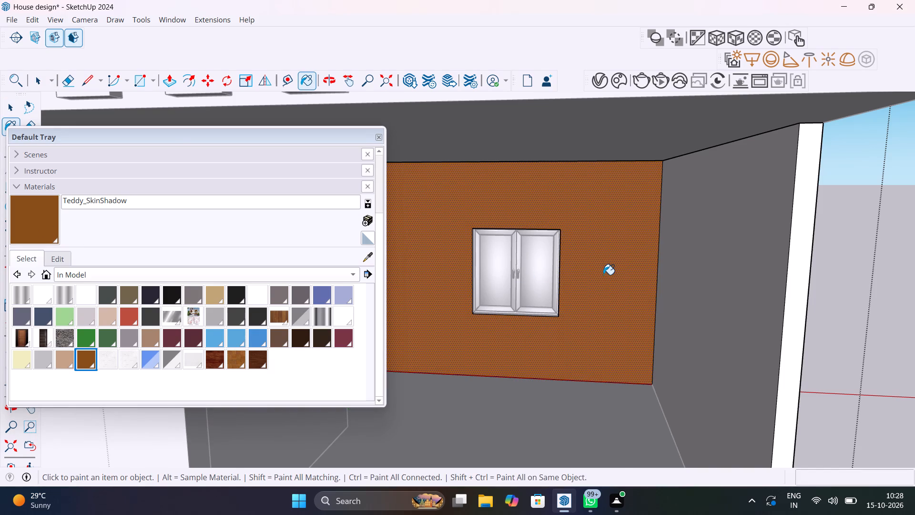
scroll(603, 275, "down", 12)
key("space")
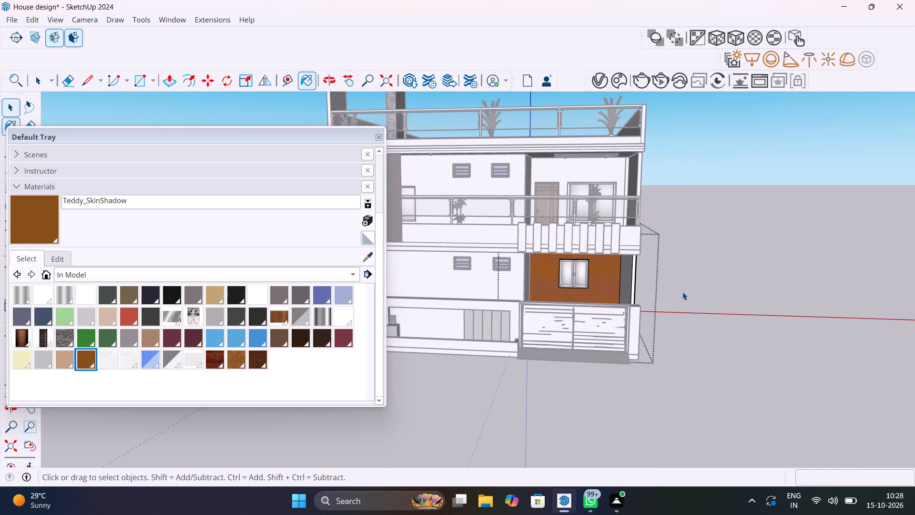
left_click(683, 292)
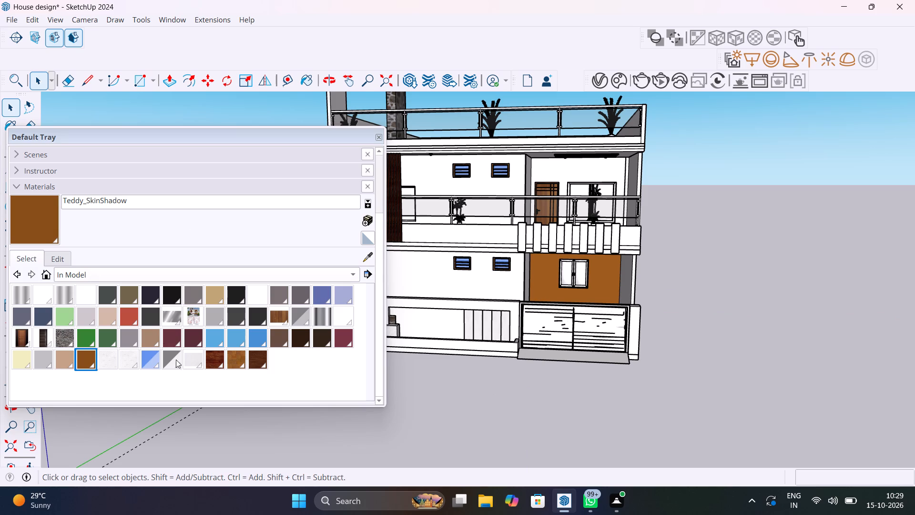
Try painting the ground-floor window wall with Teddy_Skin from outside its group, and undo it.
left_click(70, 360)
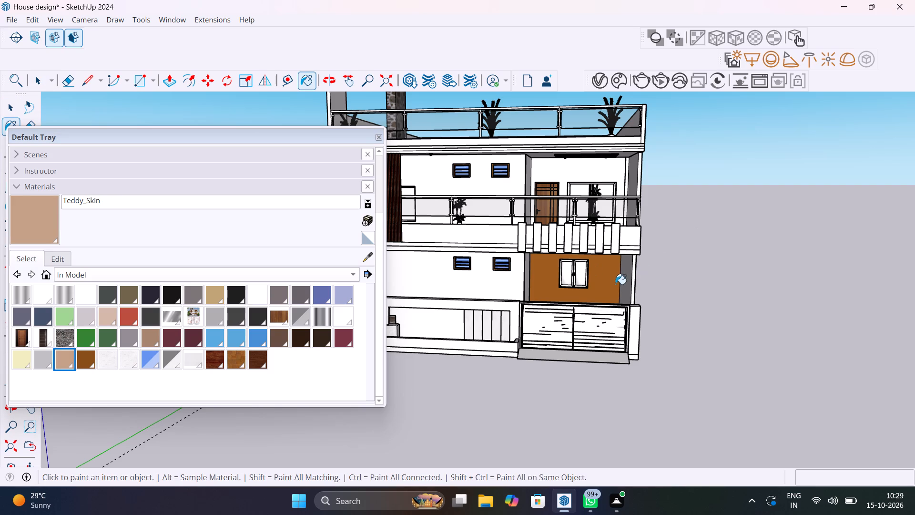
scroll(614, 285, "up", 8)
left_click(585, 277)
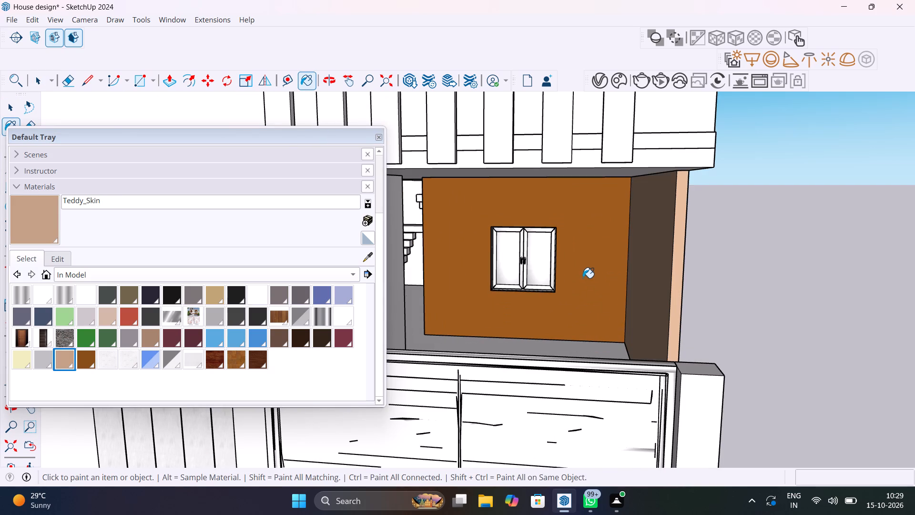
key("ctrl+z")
Inside the wall group, repaint the ground-floor window wall behind the gate with Teddy_Skin, and exit the group.
key("space")
left_click(580, 280)
double_click(580, 280)
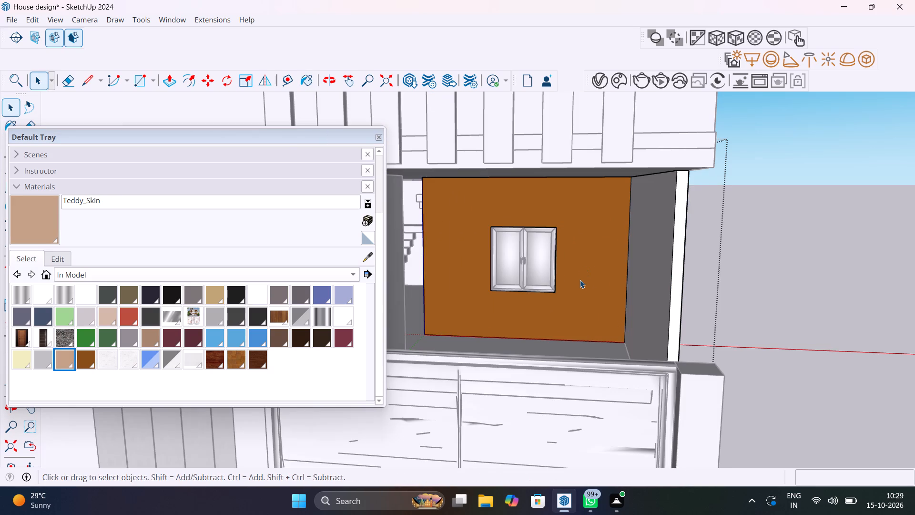
left_click(63, 359)
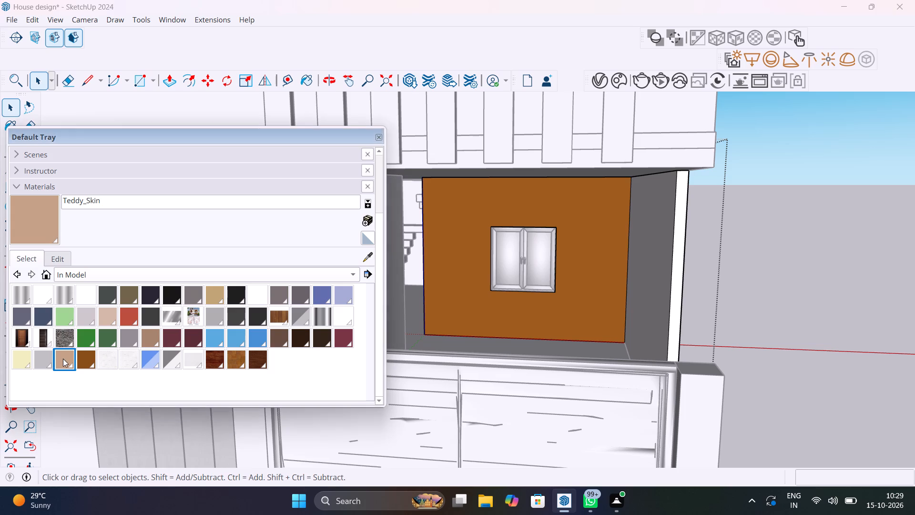
left_click(587, 277)
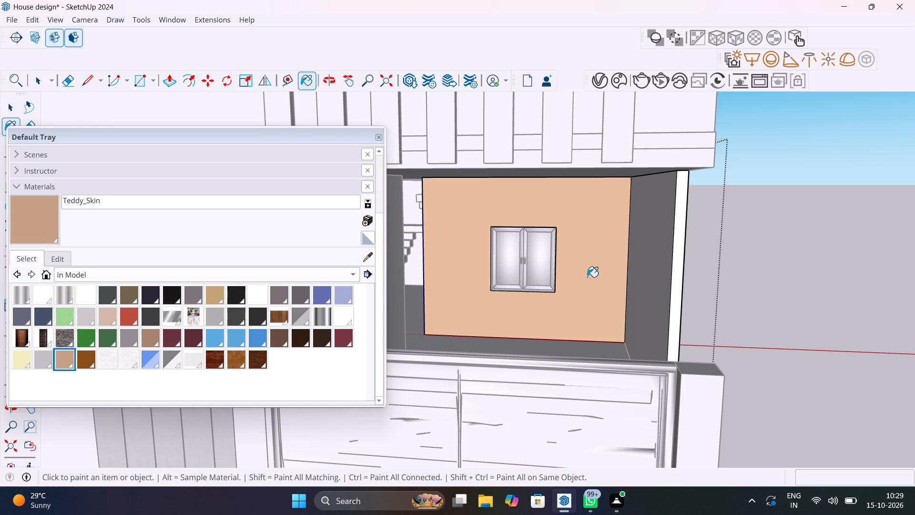
scroll(583, 295, "down", 13)
key("space")
left_click(666, 304)
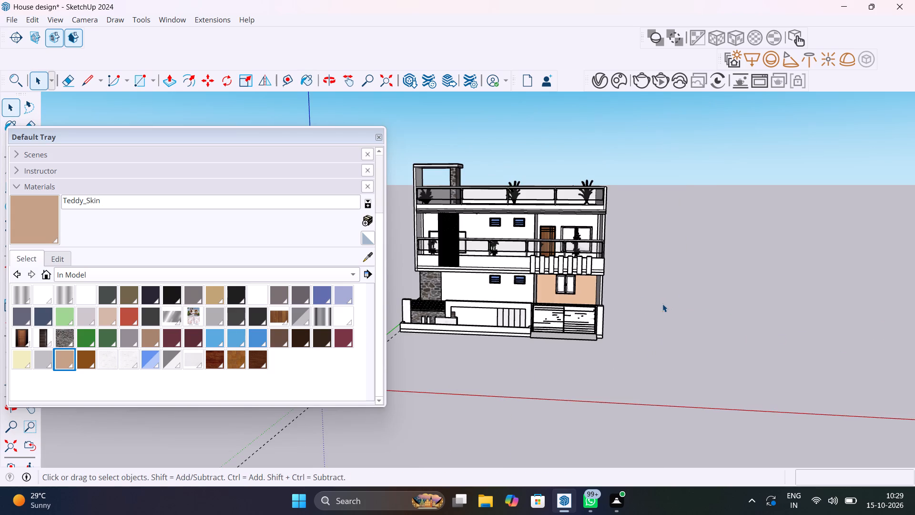
Inside its group, paint the first-floor balcony's back wall around the door and window with Teddy_SkinShadow, and exit the group.
middle_click_drag(657, 302, 623, 276)
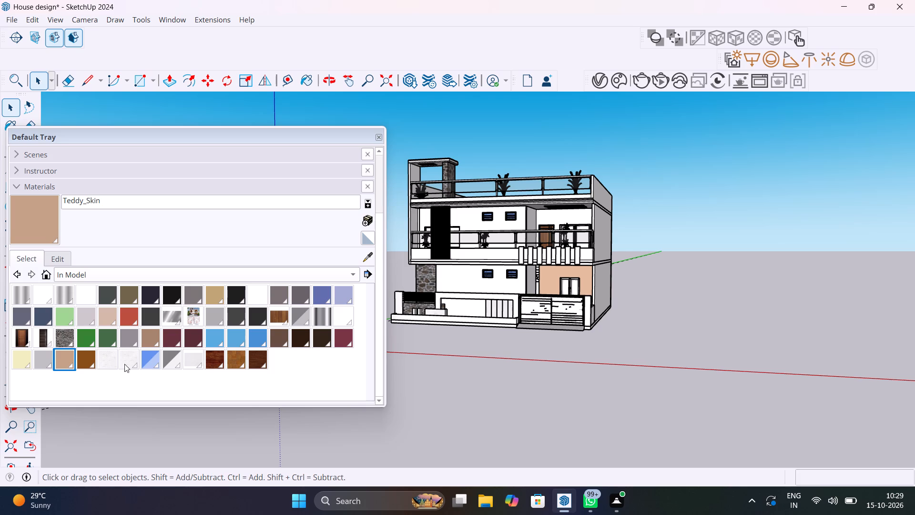
left_click(88, 355)
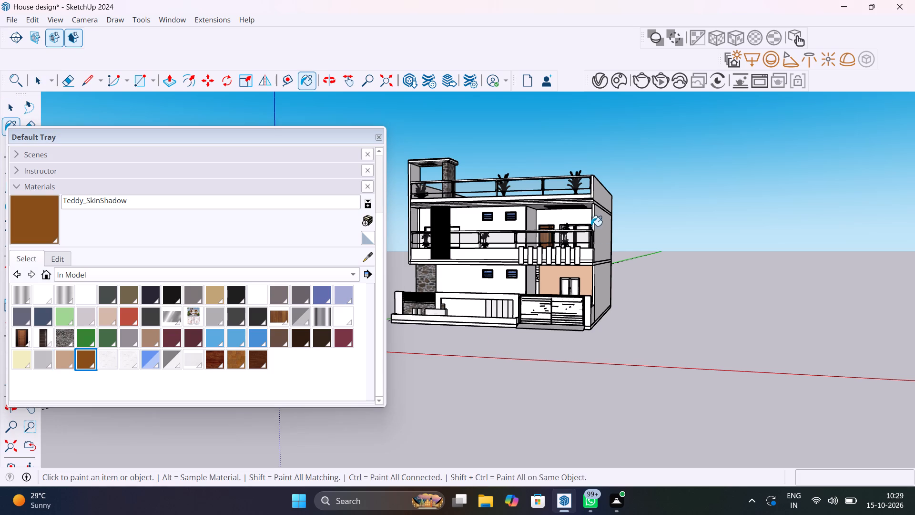
scroll(577, 224, "up", 11)
key("space")
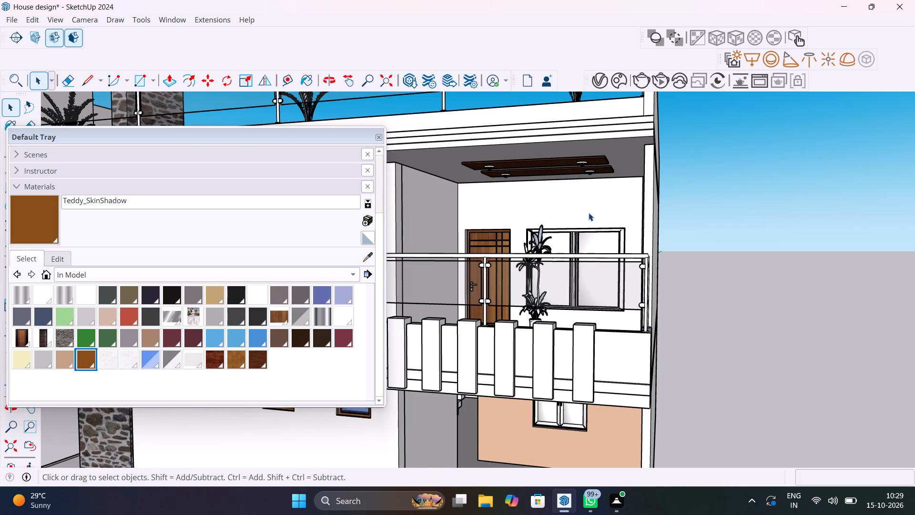
left_click(591, 211)
double_click(592, 211)
left_click(592, 210)
left_click(592, 210)
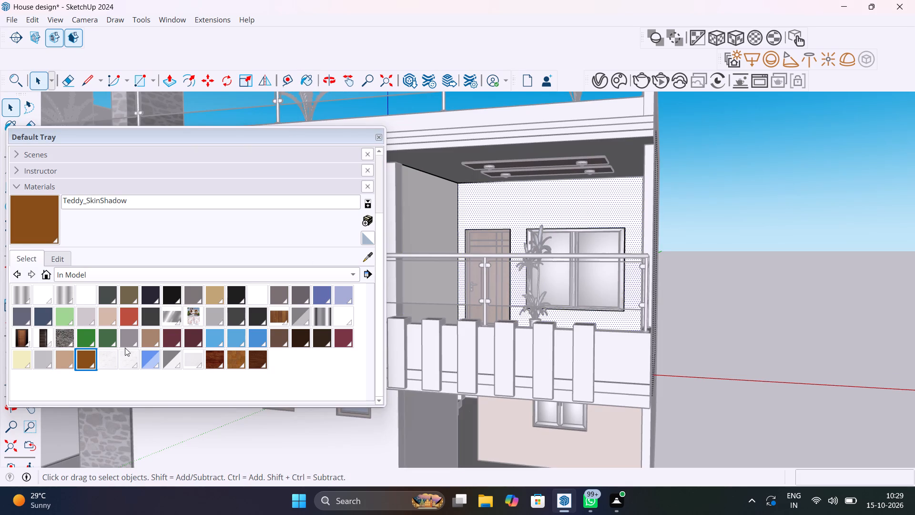
left_click(86, 356)
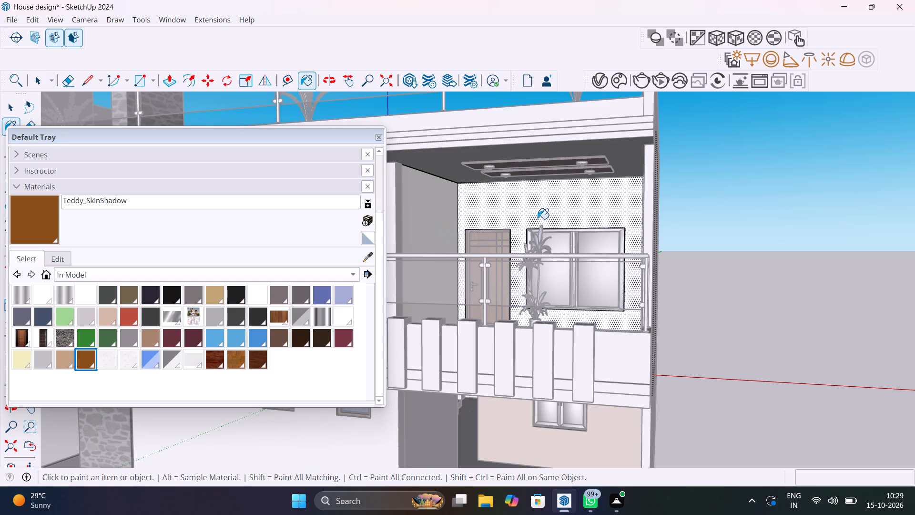
left_click(538, 219)
scroll(676, 288, "down", 7)
key("space")
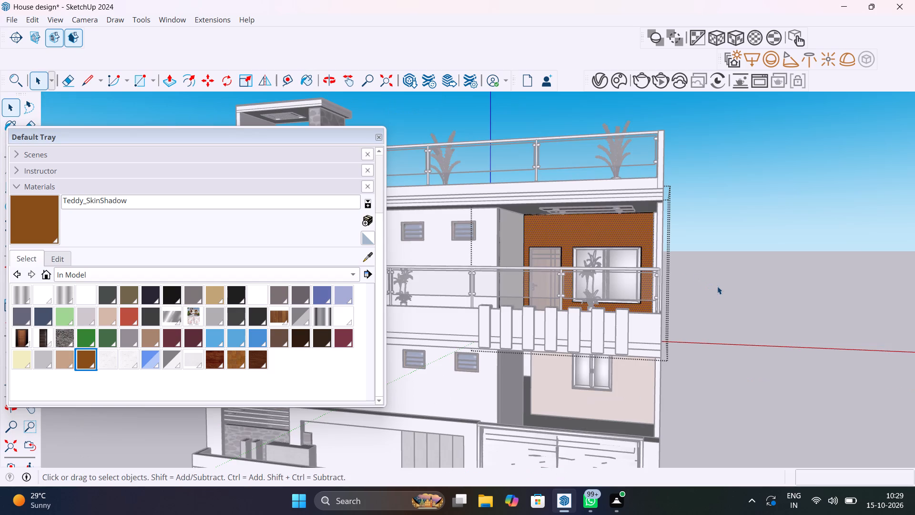
left_click(717, 286)
Inside the compound wall group, paint the recessed panel beside the vertical slats with Teddy_Paper, and exit the group.
scroll(726, 288, "down", 7)
middle_click_drag(727, 288, 760, 282)
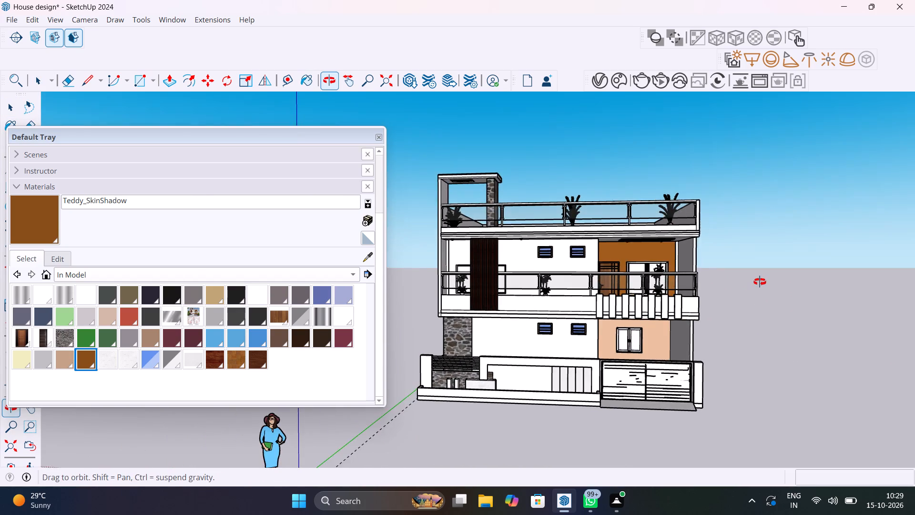
middle_click_drag(760, 282, 759, 294)
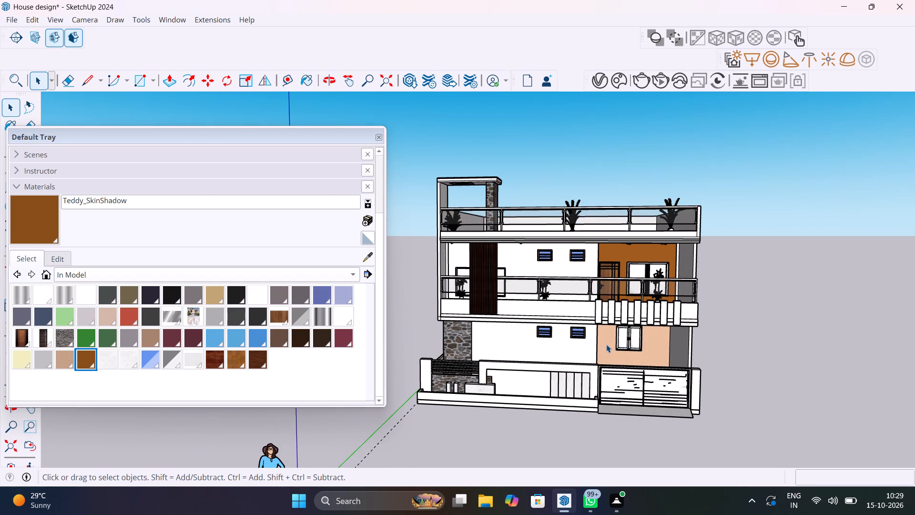
left_click(23, 357)
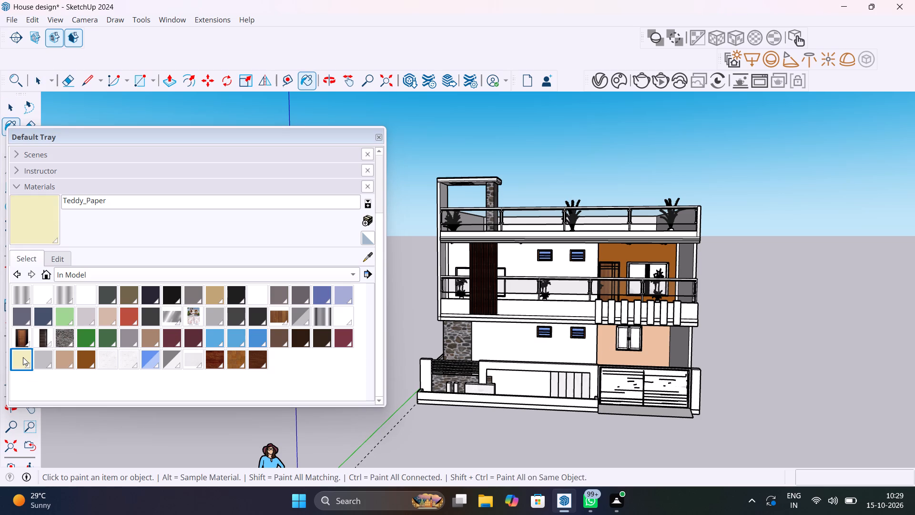
key("space")
scroll(524, 386, "up", 3)
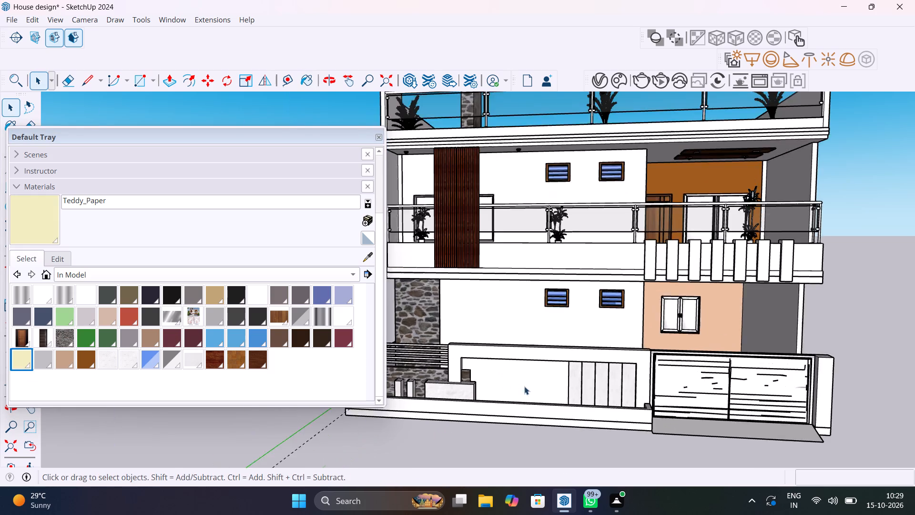
scroll(524, 386, "up", 5)
left_click(519, 384)
double_click(519, 384)
left_click(519, 384)
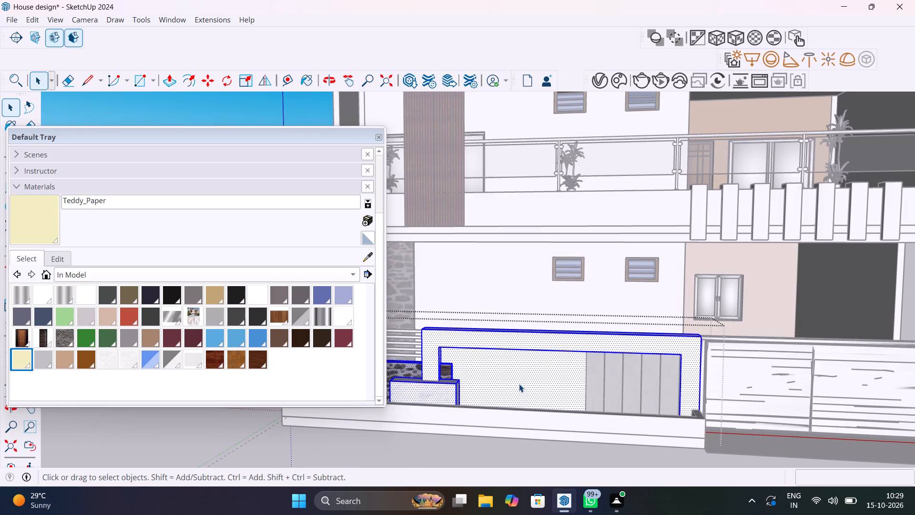
left_click(519, 384)
left_click(22, 360)
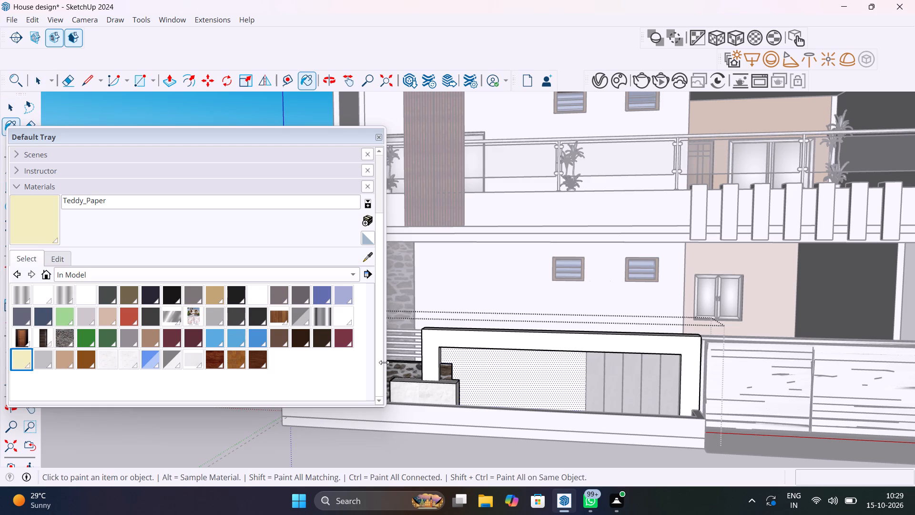
left_click(549, 378)
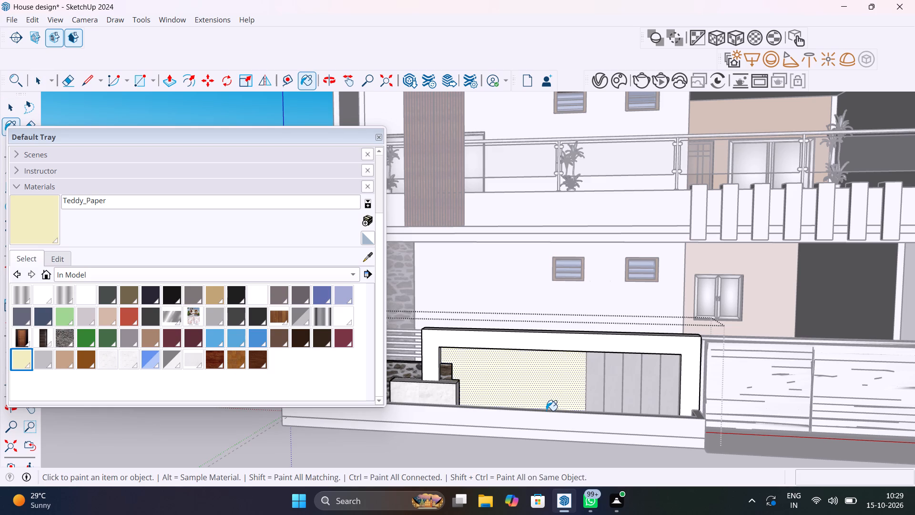
scroll(546, 411, "up", 1)
scroll(546, 411, "down", 6)
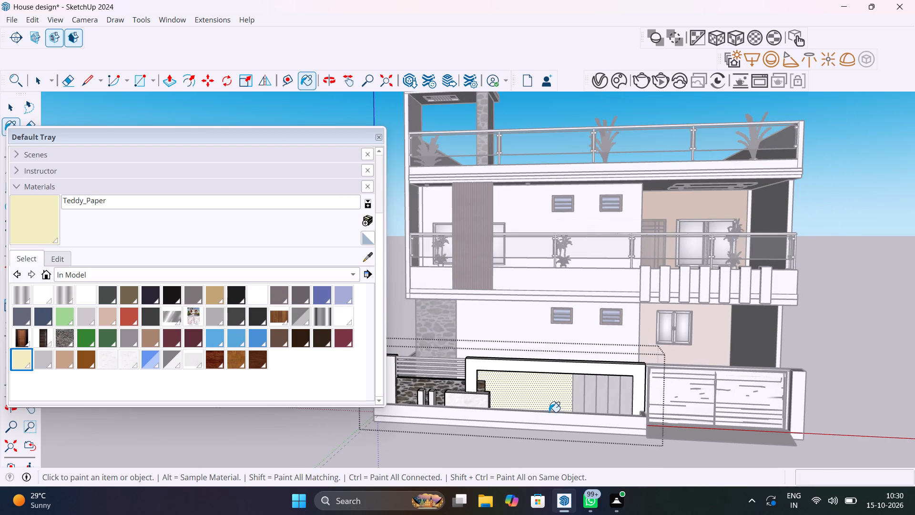
key("space")
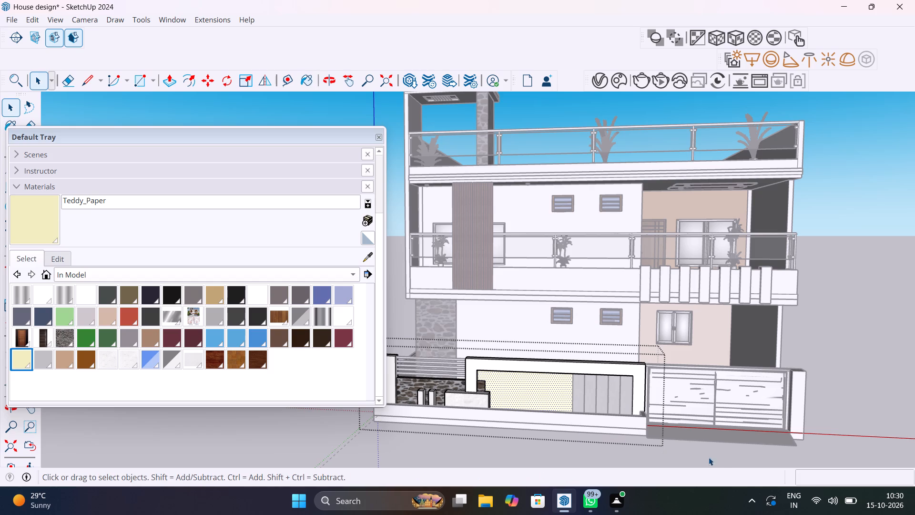
left_click(721, 460)
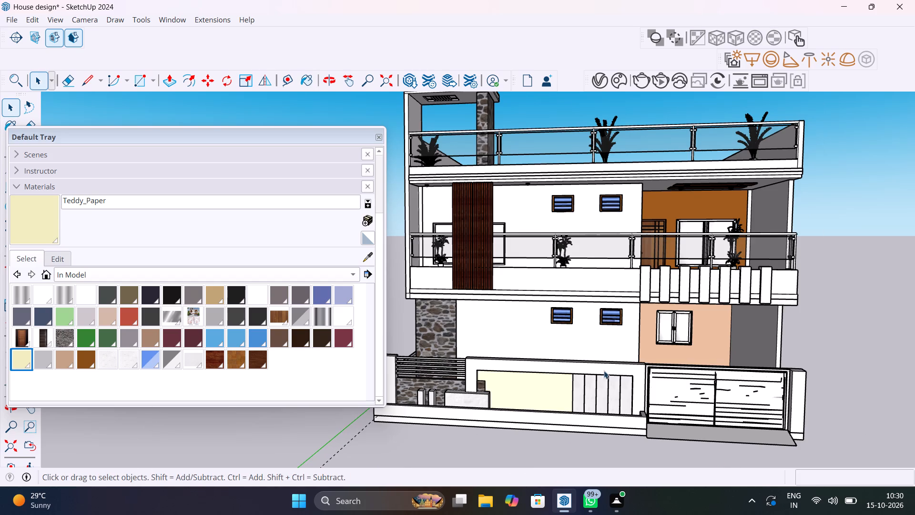
Inside its group, paint the ground-floor wall with the two small ventilator windows with Teddy_Paper, and exit the group.
left_click(522, 339)
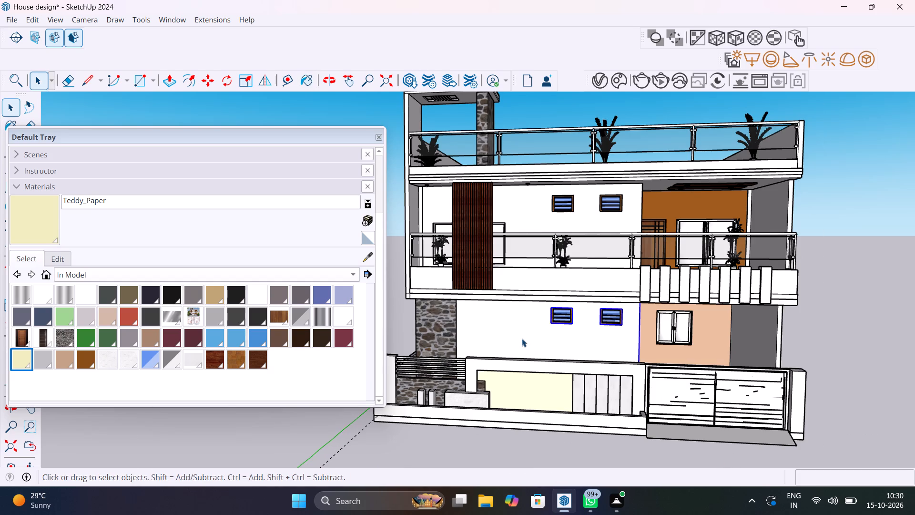
double_click(522, 339)
left_click(522, 339)
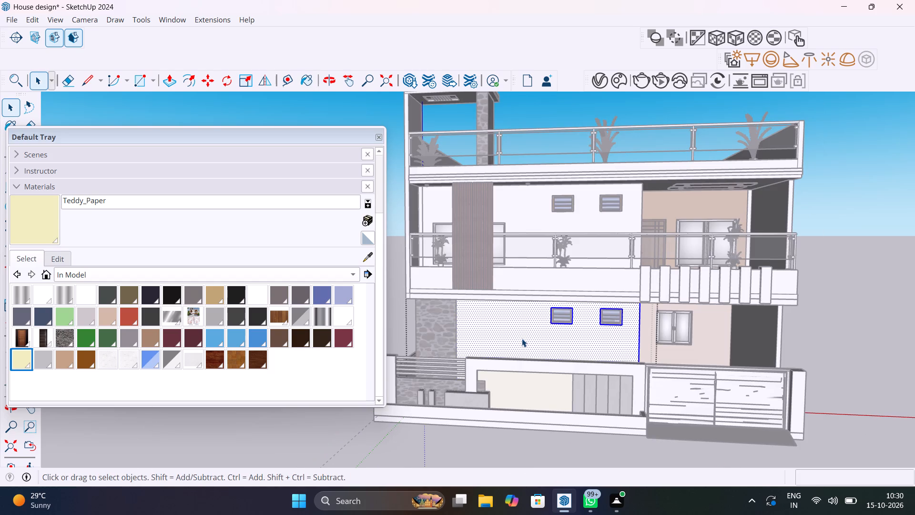
scroll(521, 339, "up", 5)
middle_click_drag(551, 345, 551, 345)
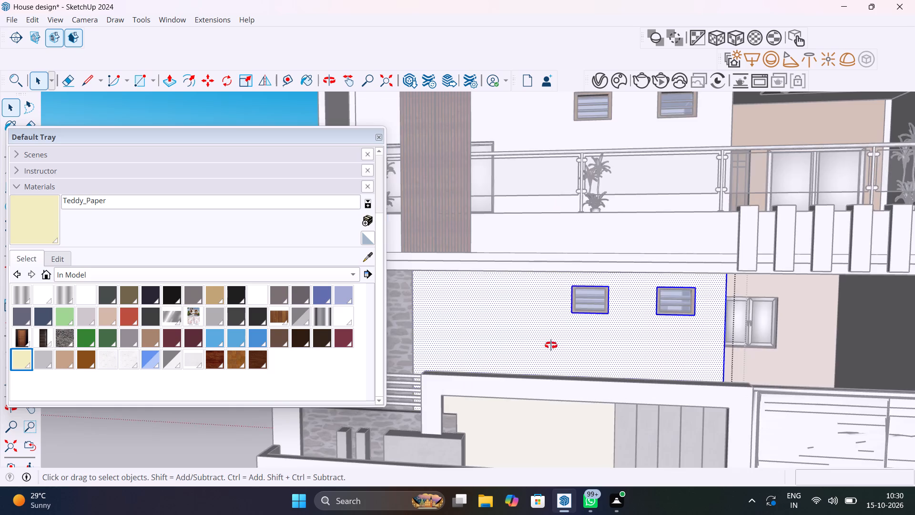
middle_click_drag(551, 345, 577, 341)
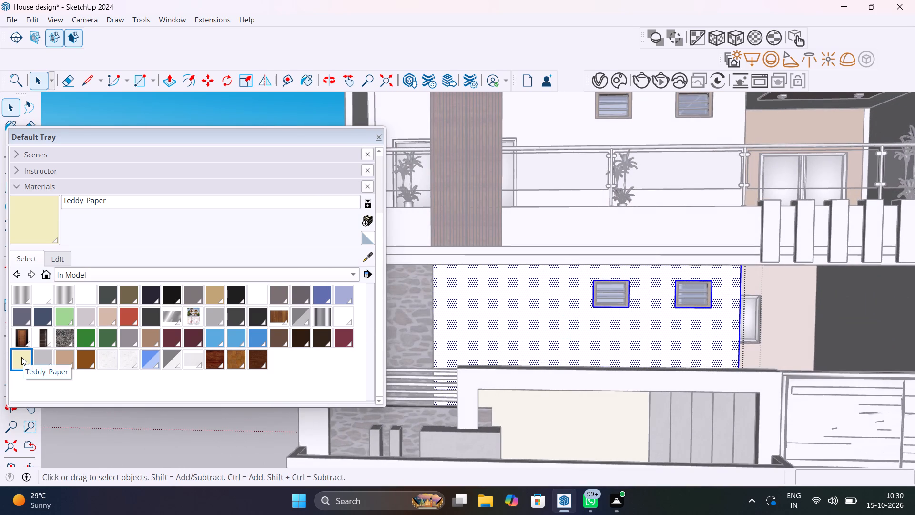
left_click(21, 357)
left_click(518, 328)
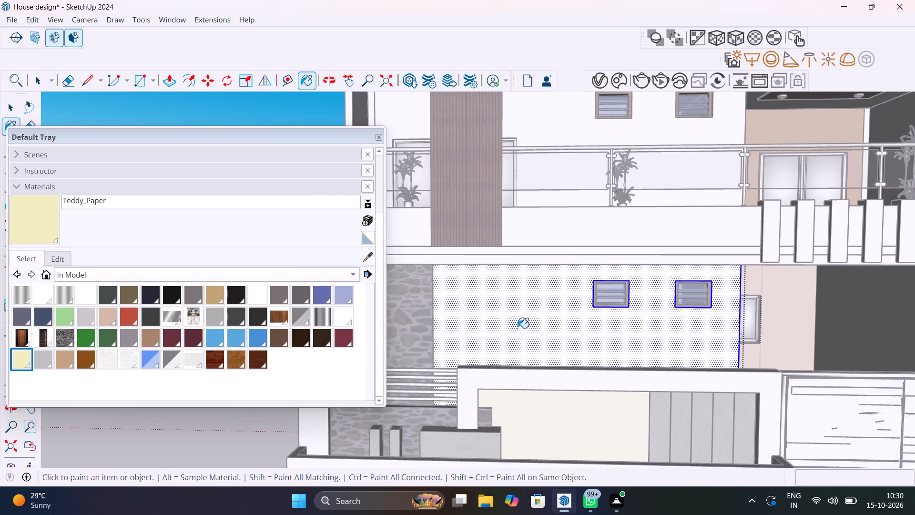
scroll(517, 328, "down", 13)
key("space")
left_click(752, 310)
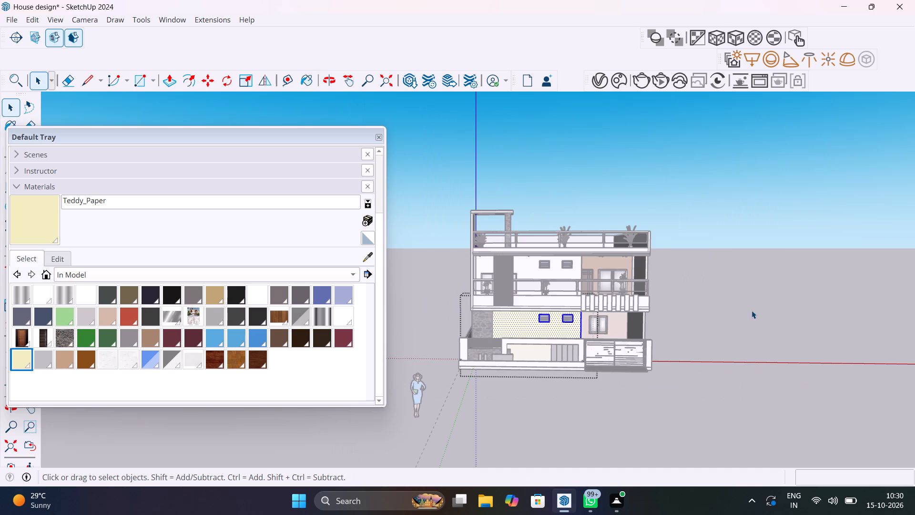
Examine the newly painted facade walls from below, above and the front.
scroll(696, 327, "up", 3)
middle_click_drag(696, 324, 719, 234)
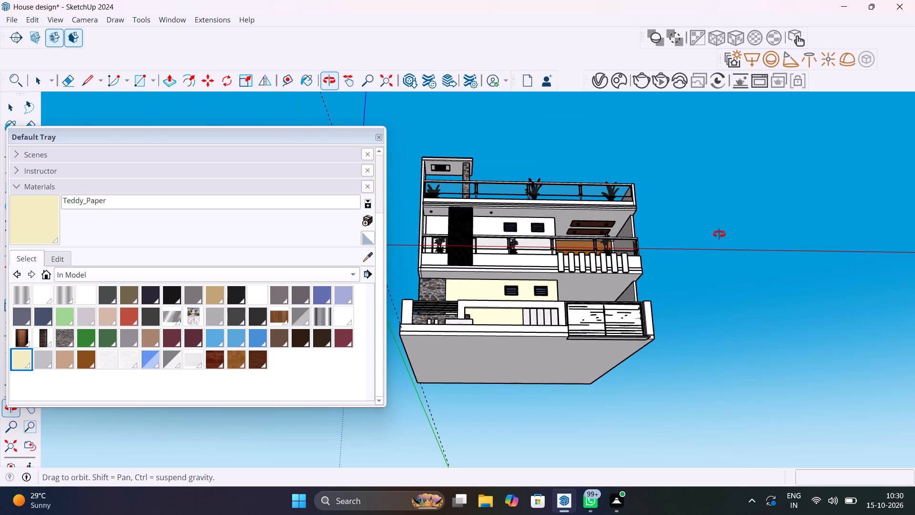
middle_click_drag(719, 234, 682, 246)
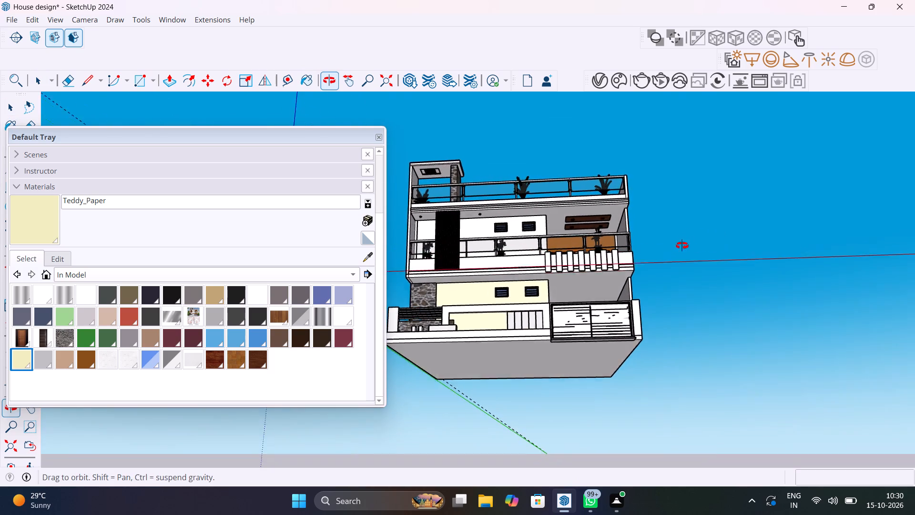
middle_click_drag(682, 246, 725, 344)
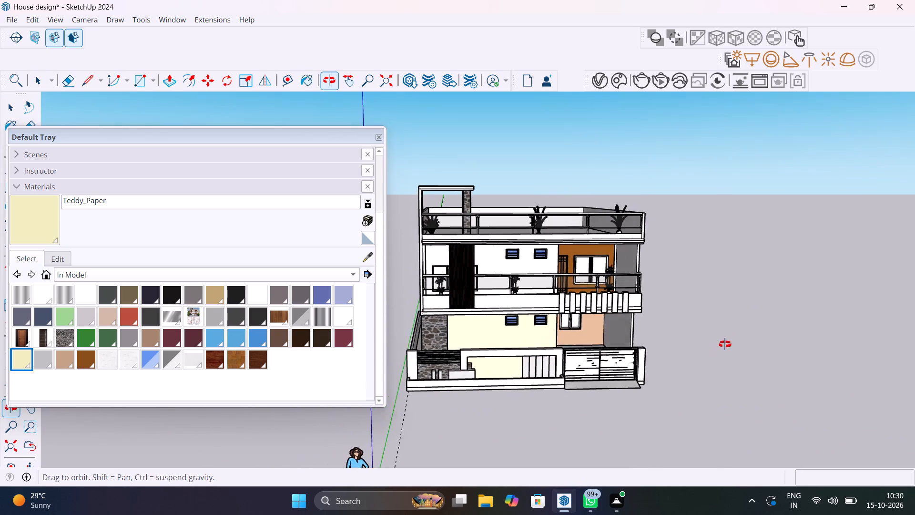
middle_click_drag(725, 344, 713, 340)
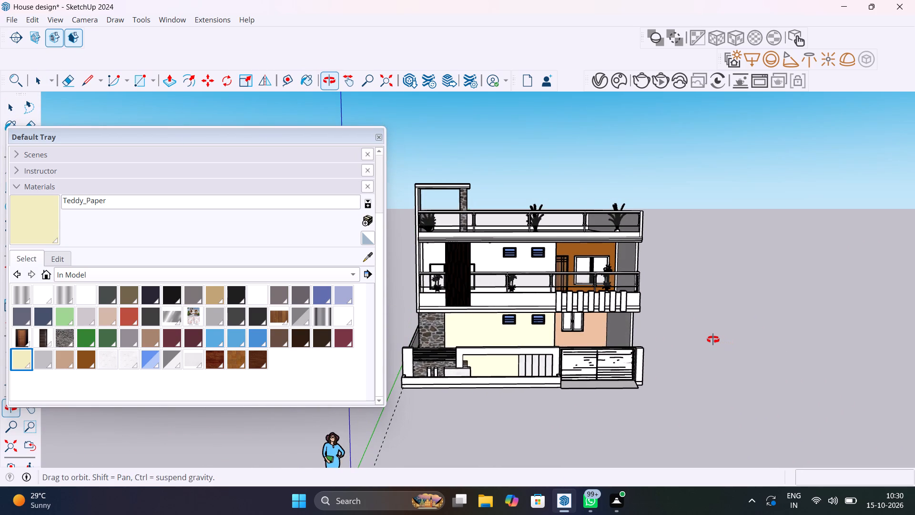
middle_click_drag(713, 340, 732, 336)
scroll(708, 326, "up", 3)
middle_click_drag(711, 326, 779, 309, "shift")
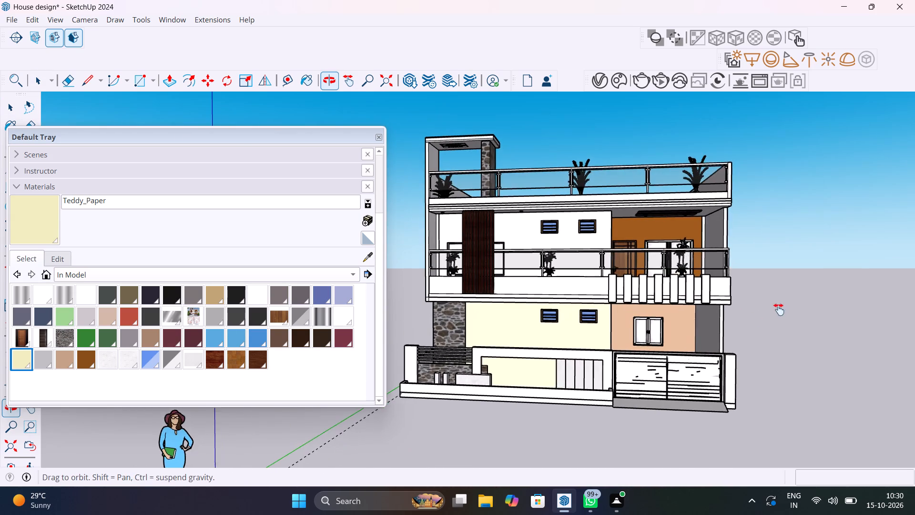
middle_click_drag(779, 309, 797, 330, "shift")
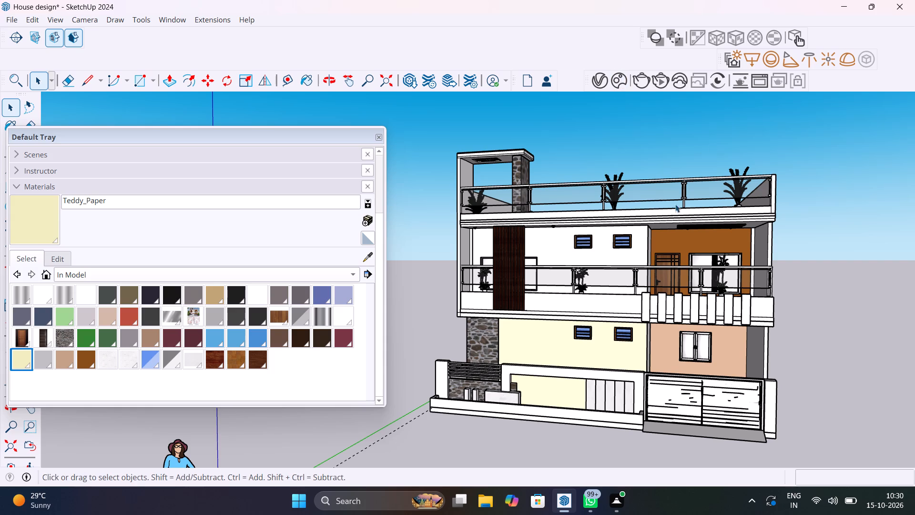
Close the materials tray, frame the whole front elevation, render it non-interactively with V-Ray, and inspect the rendered image.
left_click(379, 138)
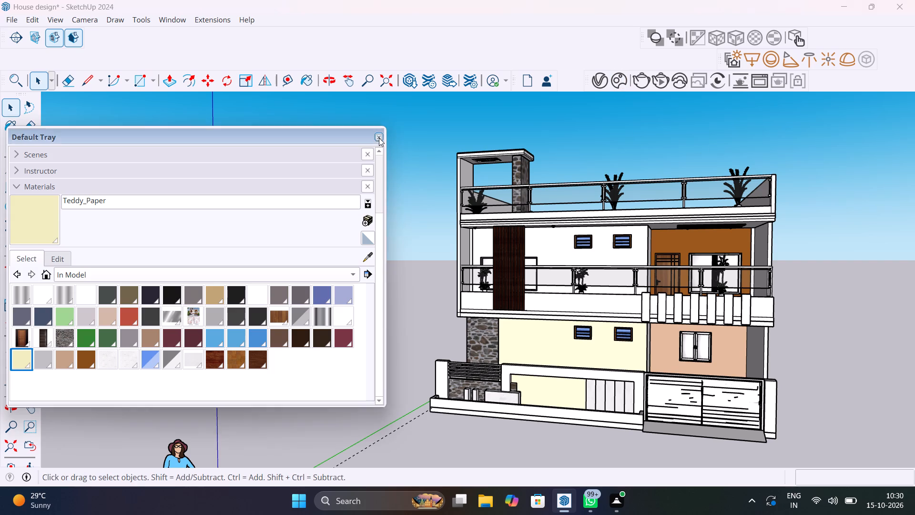
middle_click_drag(531, 256, 490, 264)
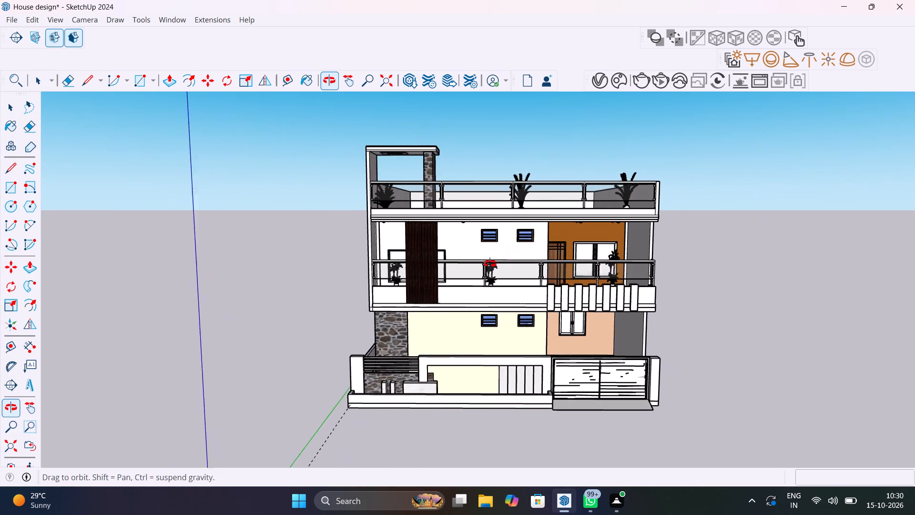
middle_click_drag(490, 264, 480, 257)
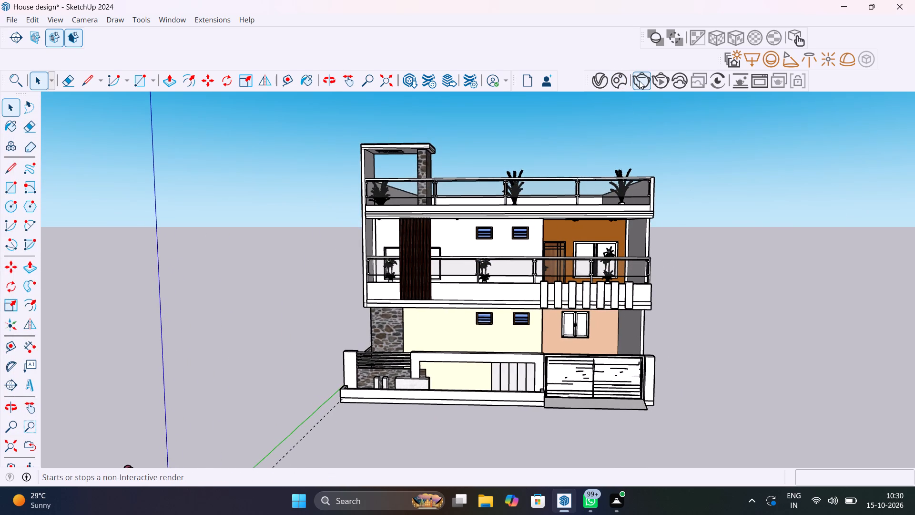
left_click(639, 81)
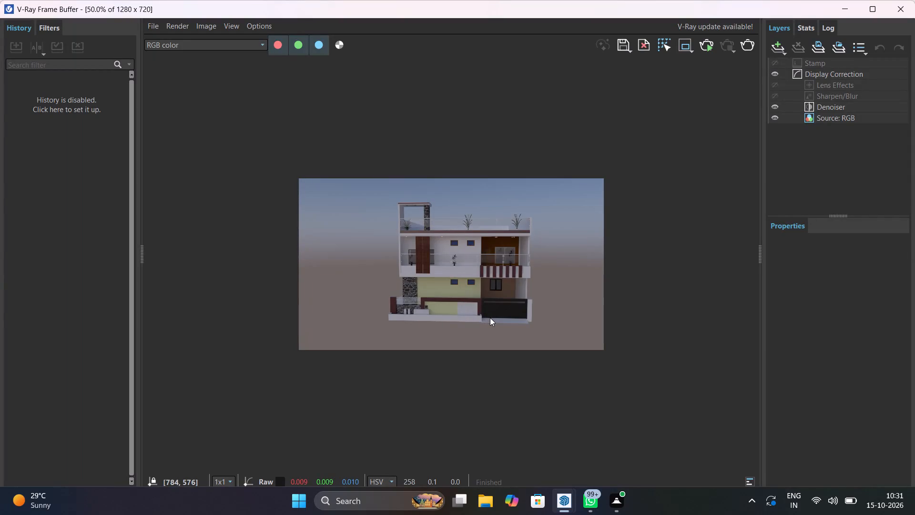
scroll(447, 286, "up", 4)
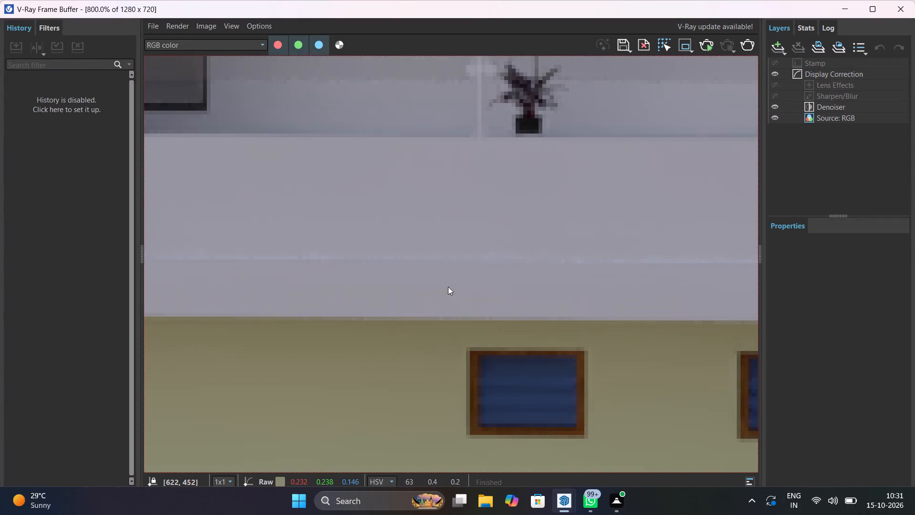
scroll(482, 304, "down", 5)
scroll(482, 310, "up", 2)
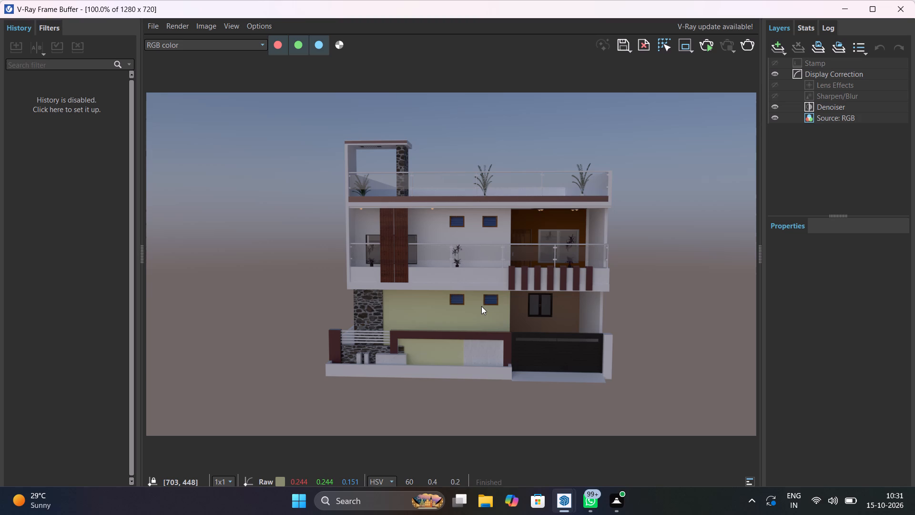
key("ctrl+p")
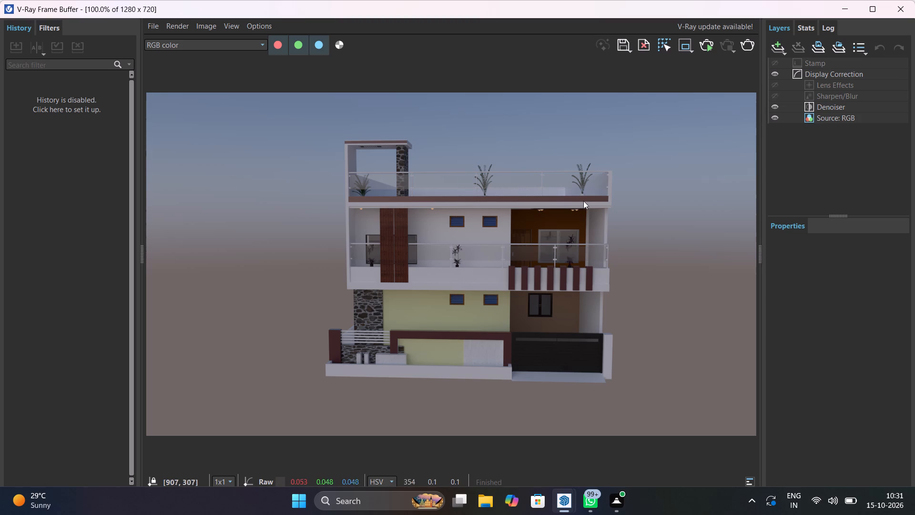
Start an interactive V-Ray render of the front elevation and close the frame buffer window.
left_click(702, 50)
left_click(705, 41)
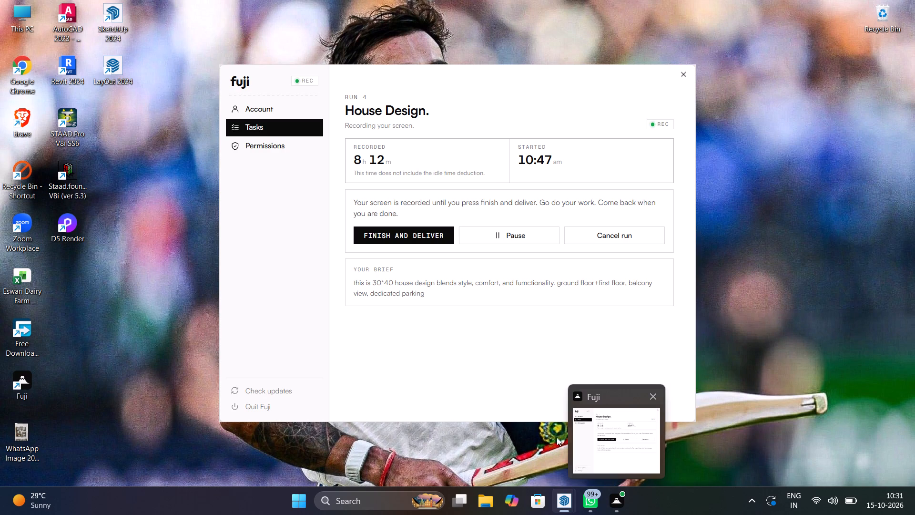
left_click(895, 10)
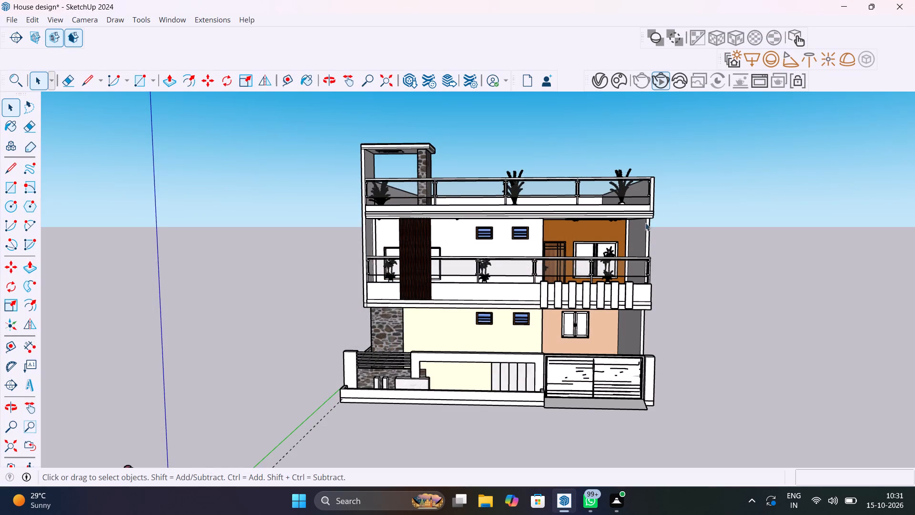
Open the Chaos Cosmos browser and go back from its settings to the downloaded assets.
scroll(457, 389, "up", 10)
middle_click_drag(491, 379, 494, 383)
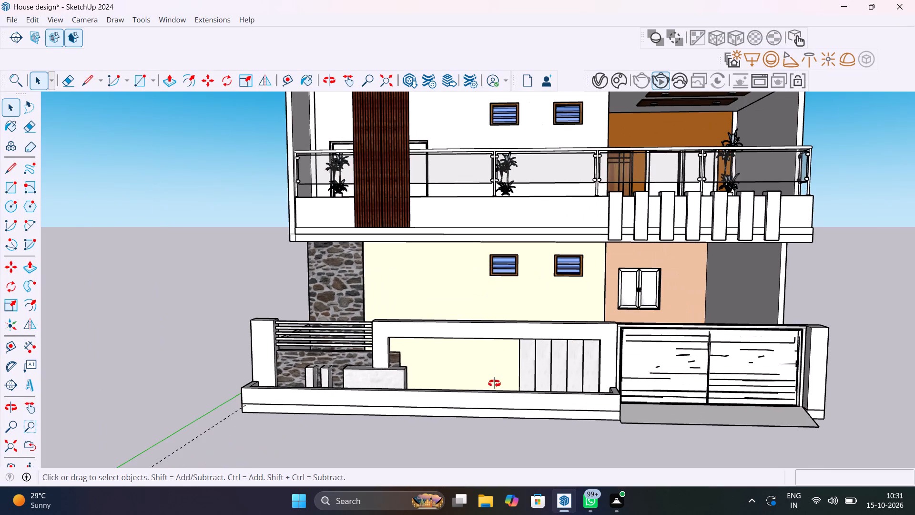
middle_click_drag(494, 383, 496, 397)
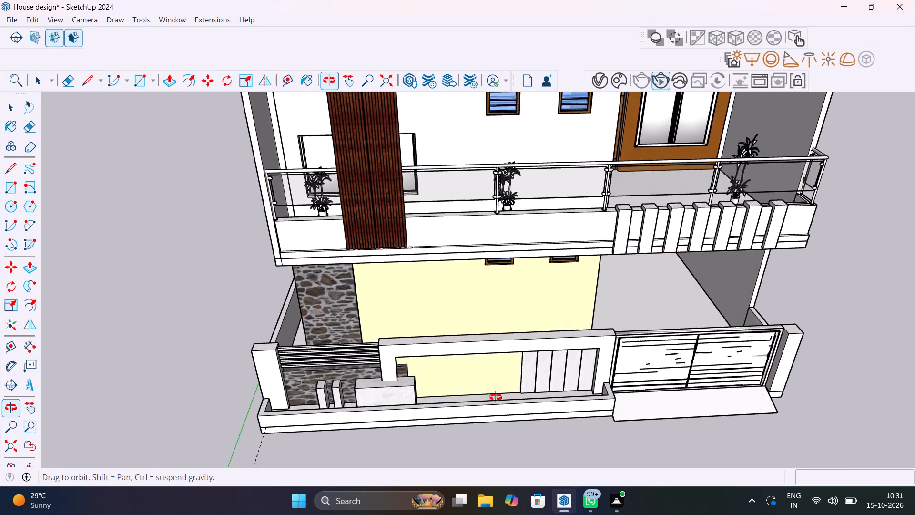
middle_click_drag(496, 397, 462, 348)
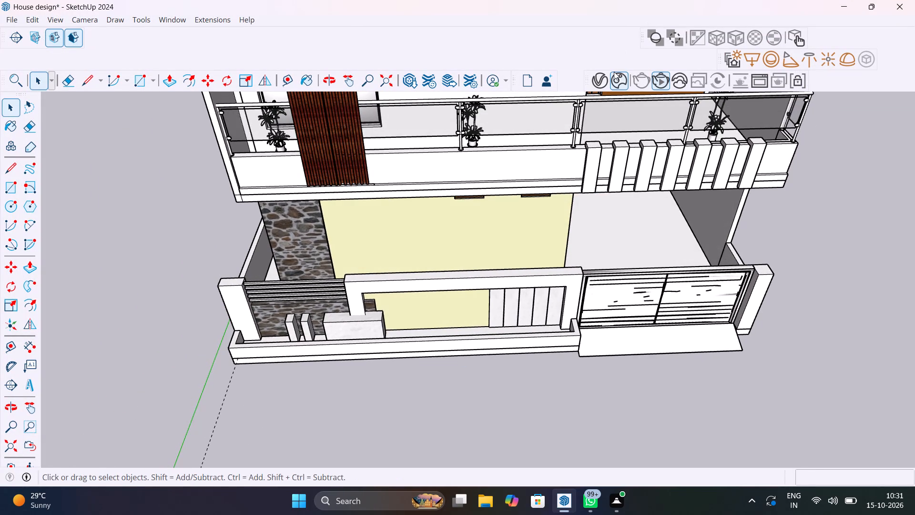
left_click(617, 72)
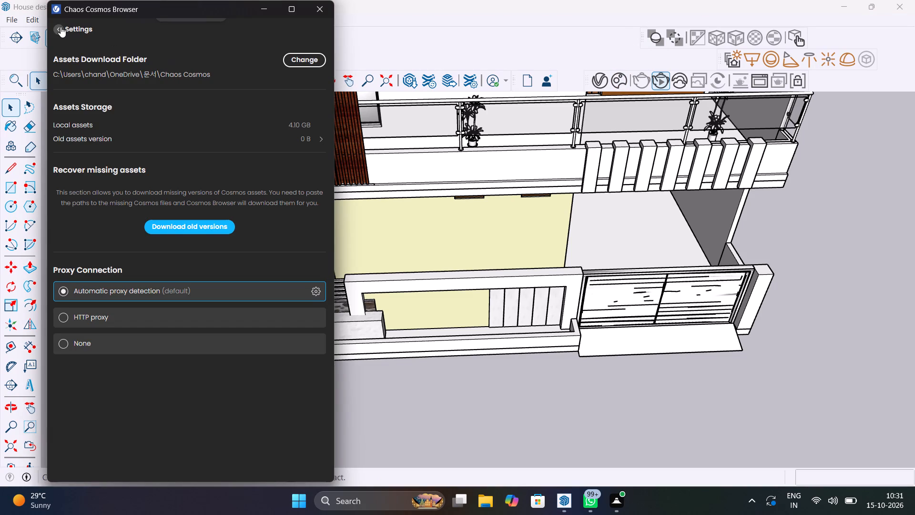
left_click(57, 29)
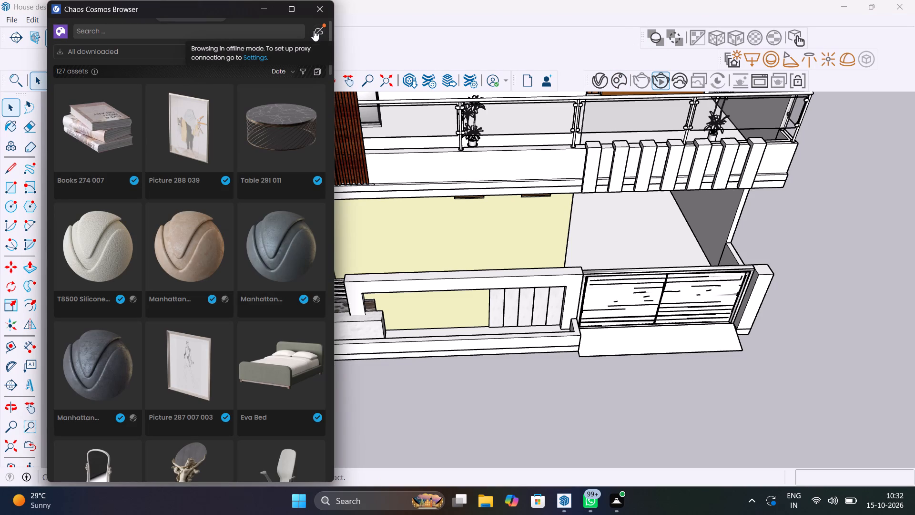
In the Chaos Cosmos settings, choose the Chaos Cosmos folder in Documents as the assets download folder.
left_click(259, 58)
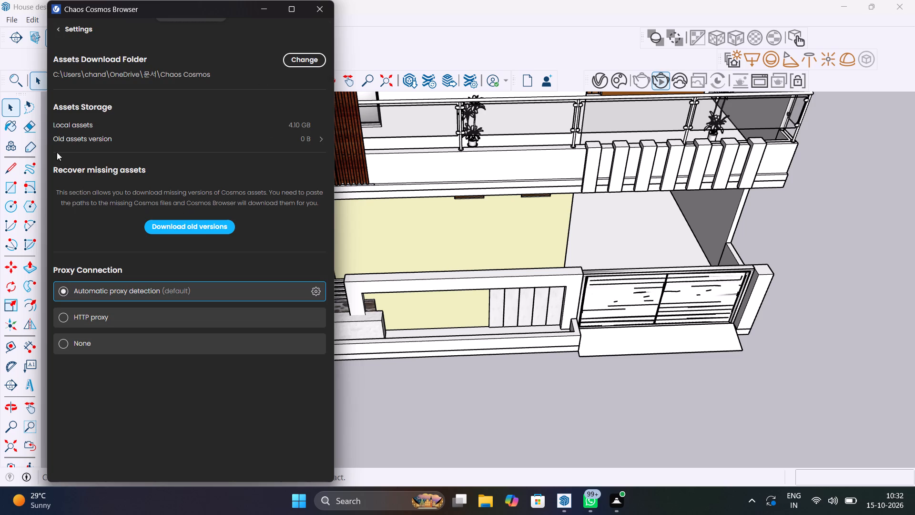
left_click(147, 81)
left_click(295, 62)
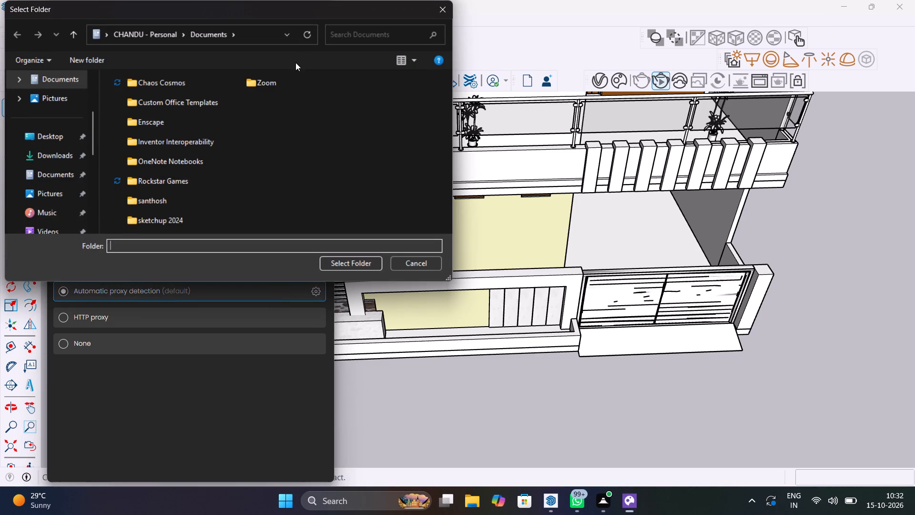
left_click(172, 82)
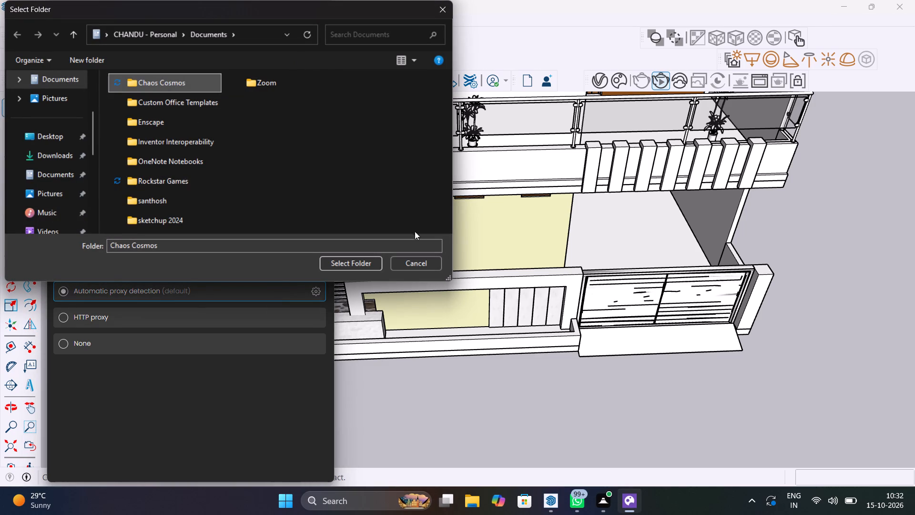
left_click(370, 265)
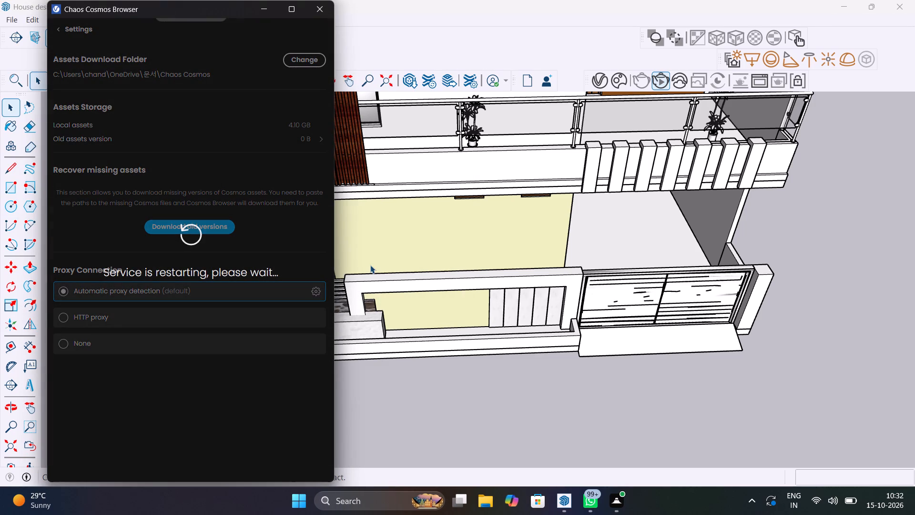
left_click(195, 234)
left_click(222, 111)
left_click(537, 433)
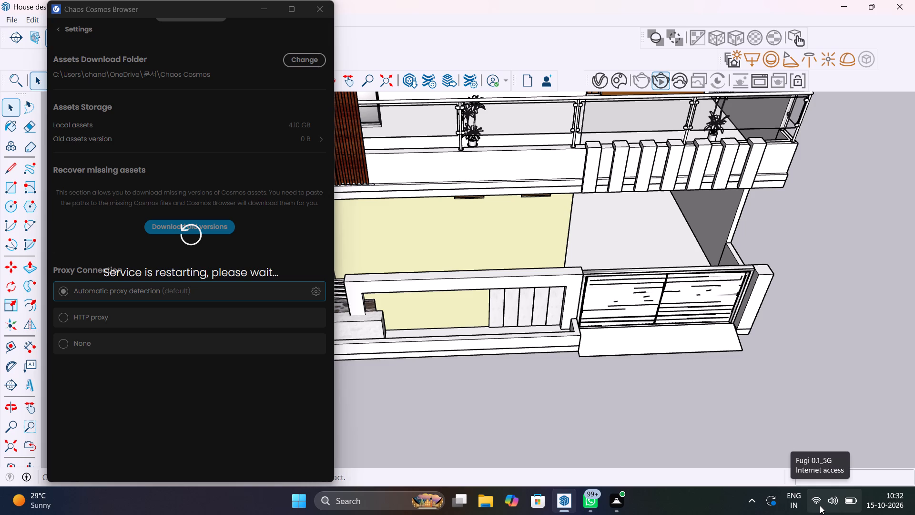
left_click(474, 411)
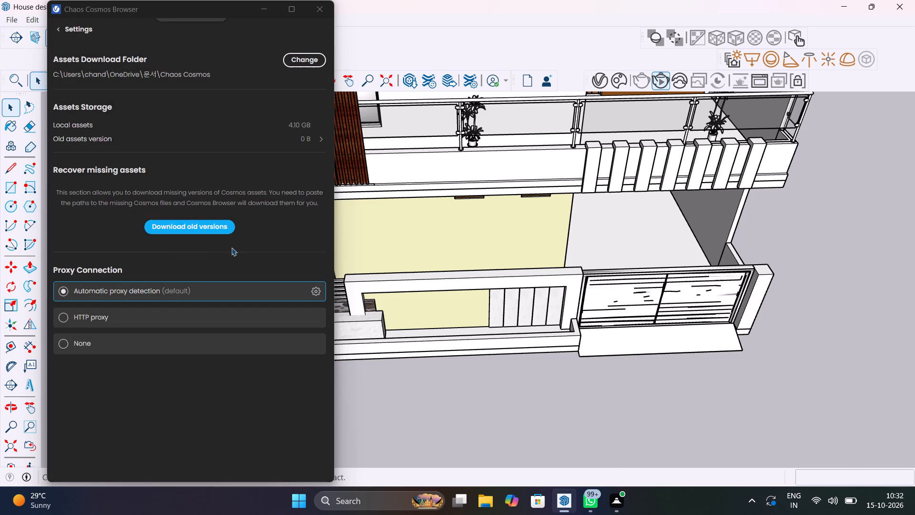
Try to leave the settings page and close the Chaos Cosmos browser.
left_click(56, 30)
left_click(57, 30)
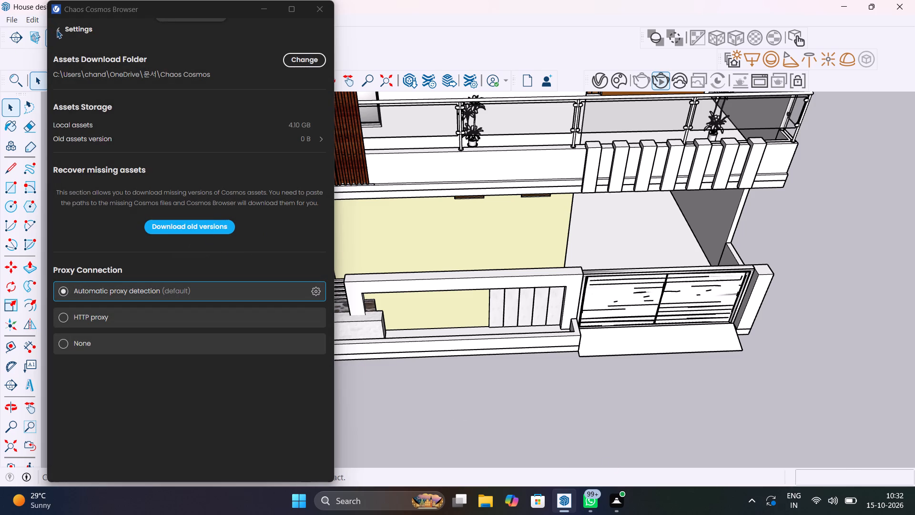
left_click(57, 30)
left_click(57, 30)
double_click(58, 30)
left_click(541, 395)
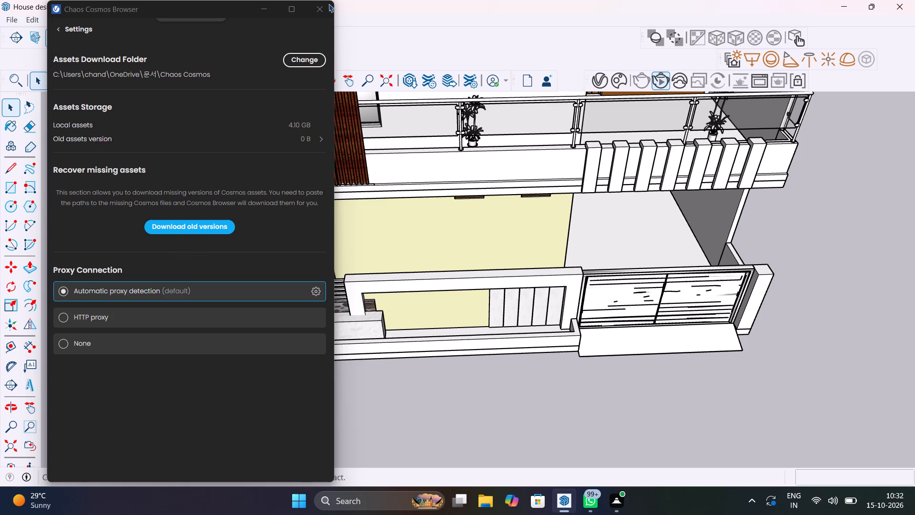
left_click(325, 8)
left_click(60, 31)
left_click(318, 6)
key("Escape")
Switch back to the House design model window.
double_click(573, 374)
scroll(565, 381, "down", 15)
scroll(570, 365, "down", 6)
scroll(686, 216, "down", 20)
scroll(686, 216, "down", 2)
left_click(562, 434)
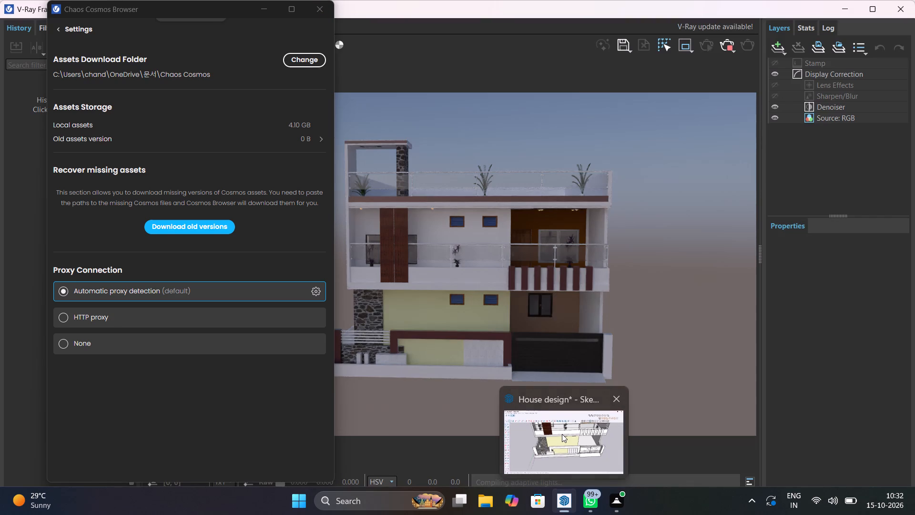
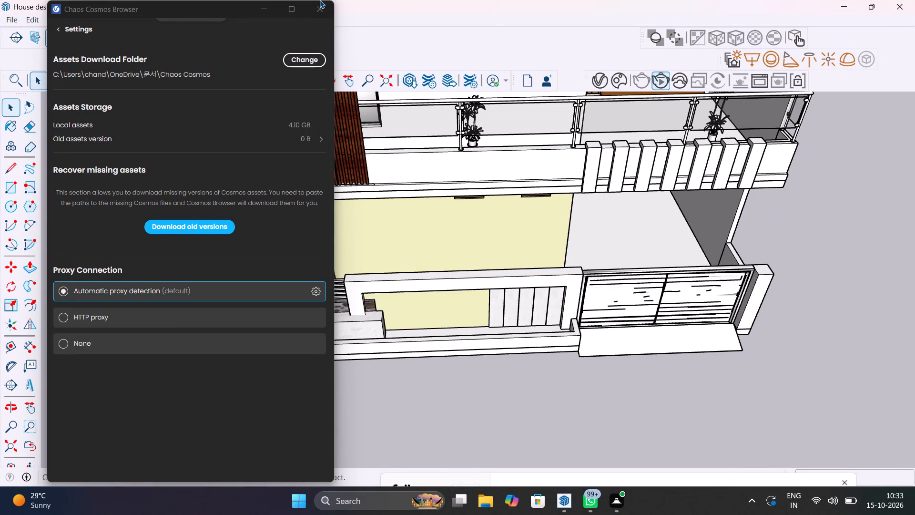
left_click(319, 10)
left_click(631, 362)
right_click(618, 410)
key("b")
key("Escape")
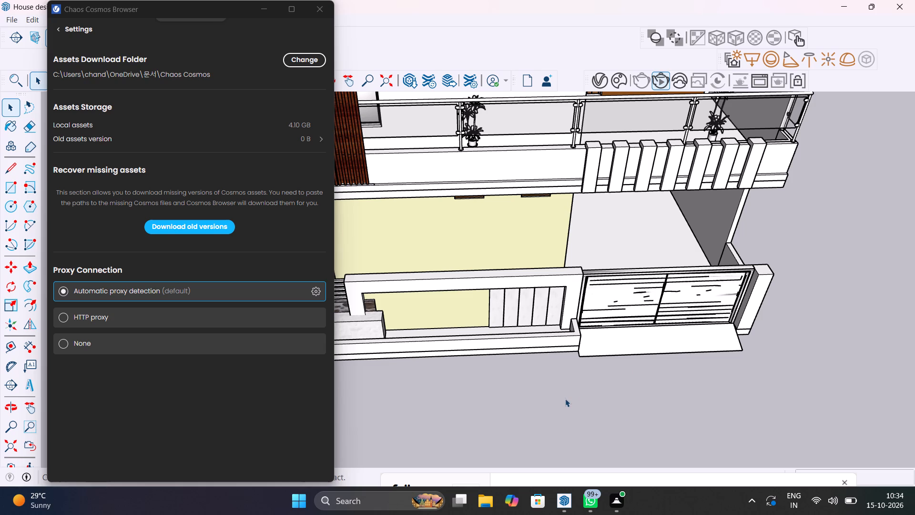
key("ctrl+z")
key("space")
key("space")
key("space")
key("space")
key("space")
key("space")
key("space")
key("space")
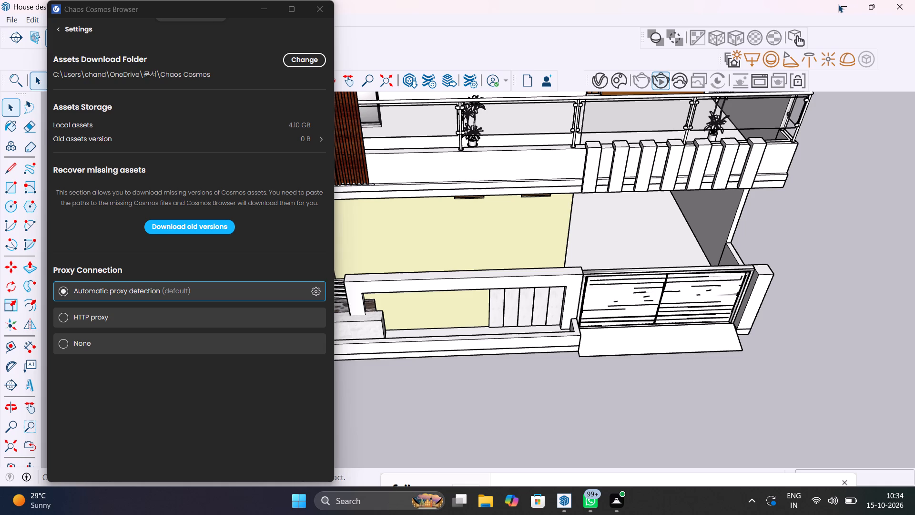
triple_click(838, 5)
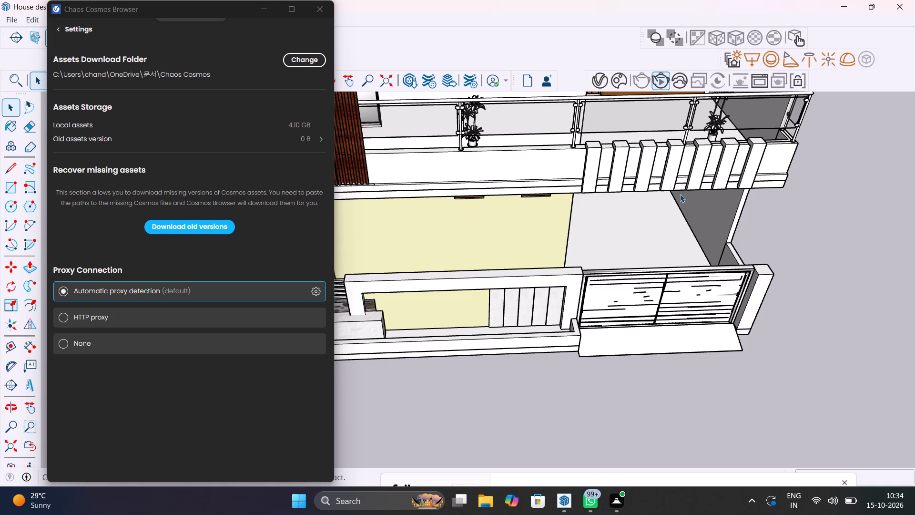
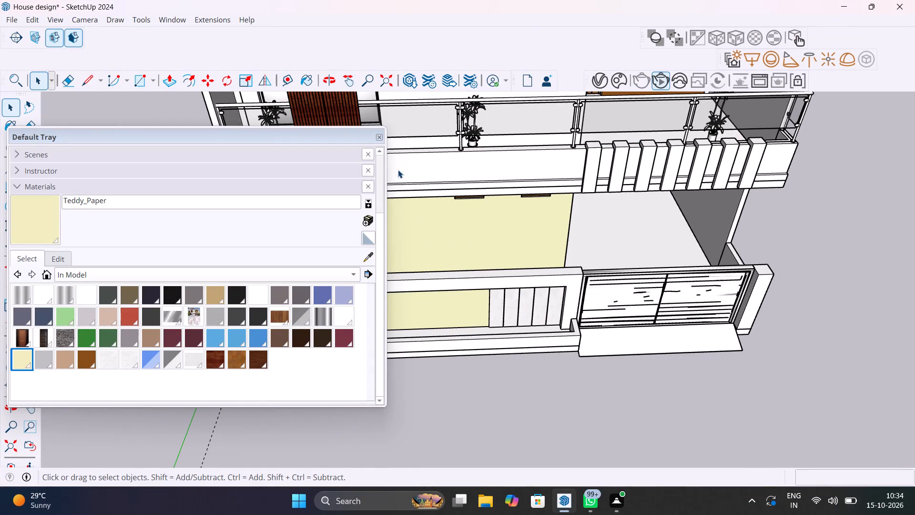
Close the Default Tray and open the Chaos Cosmos asset browser.
left_click(378, 139)
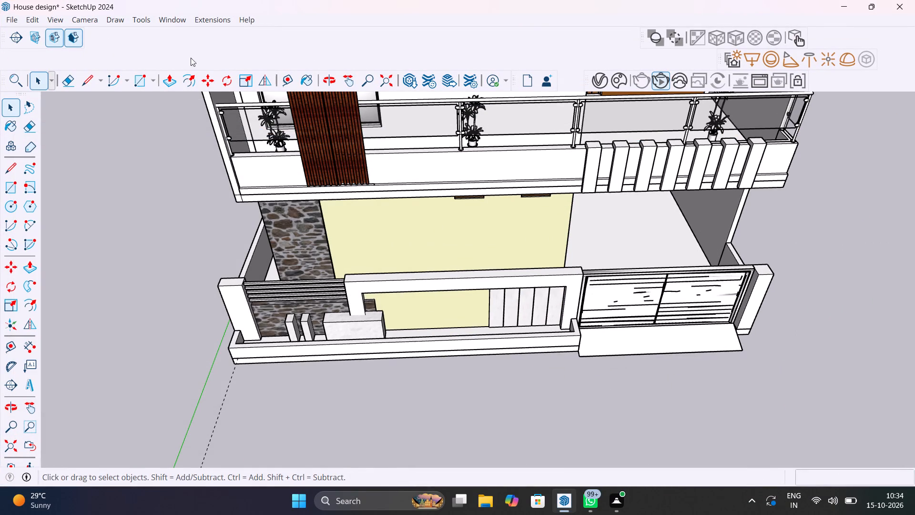
left_click(615, 79)
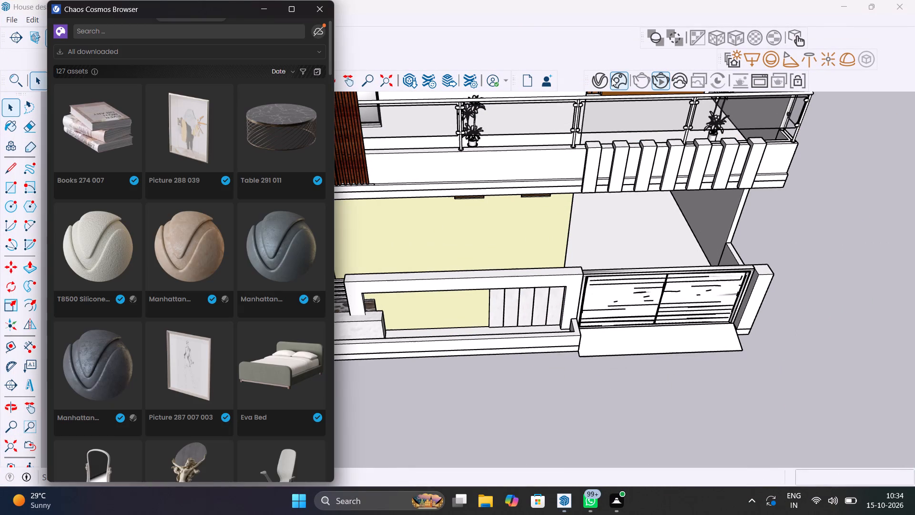
left_click(319, 33)
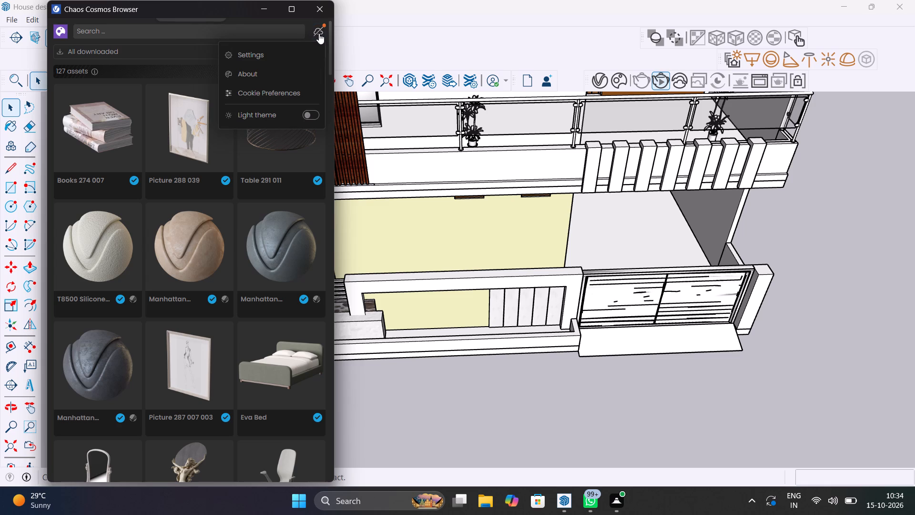
left_click(284, 77)
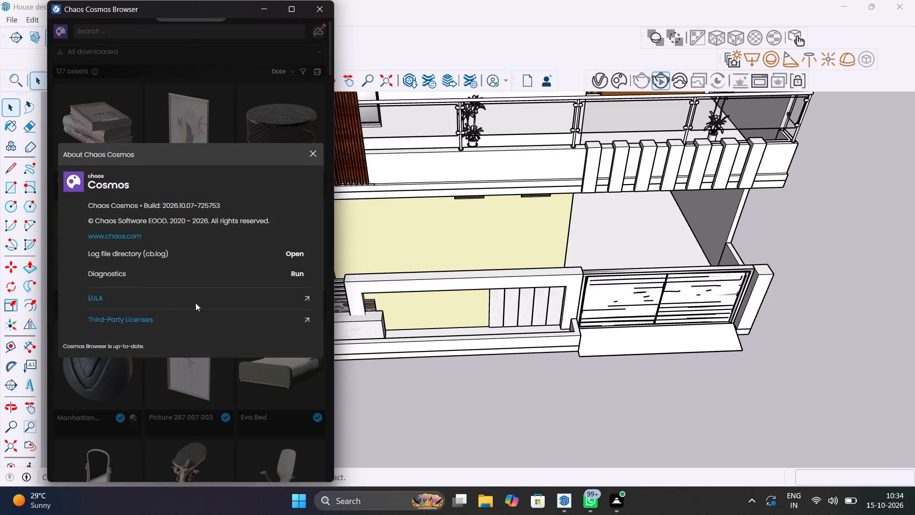
scroll(237, 319, "down", 3)
scroll(238, 320, "up", 3)
left_click(132, 237)
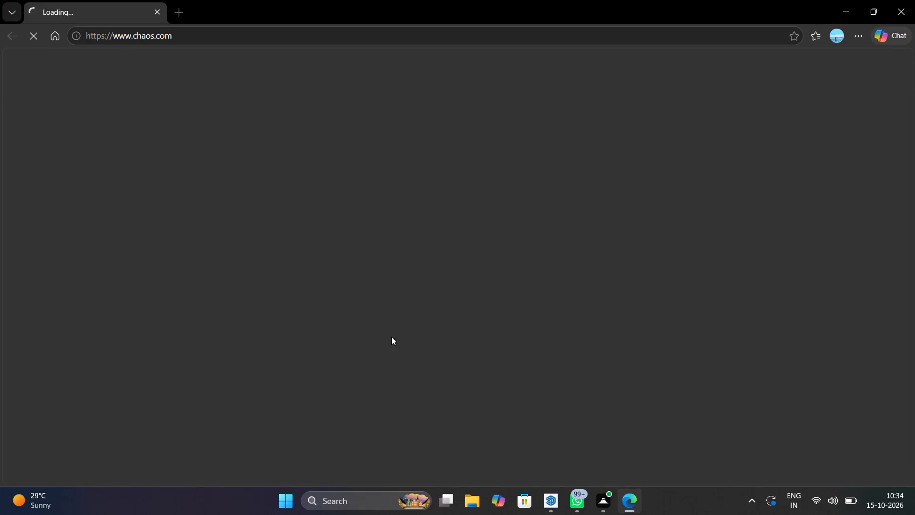
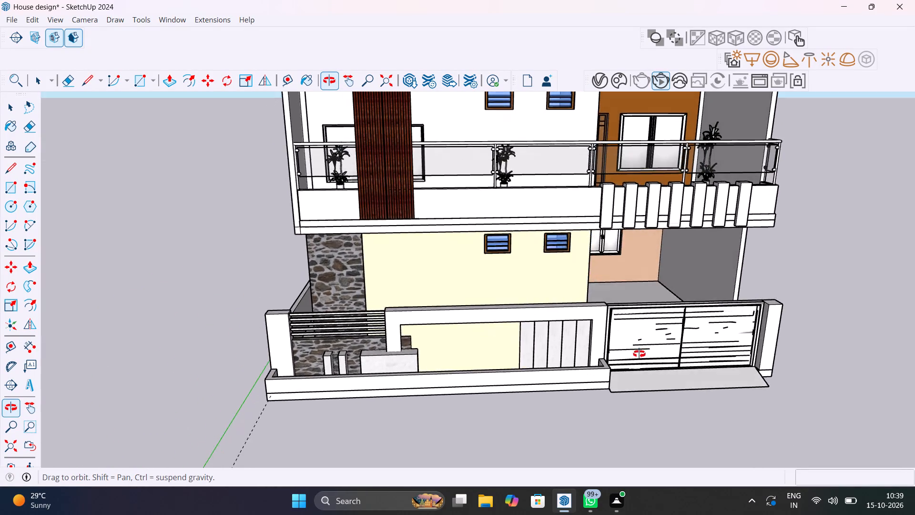
Open 3D Warehouse and search its models for "plants".
scroll(646, 353, "down", 5)
middle_click_drag(601, 350, 605, 416)
scroll(593, 411, "up", 9)
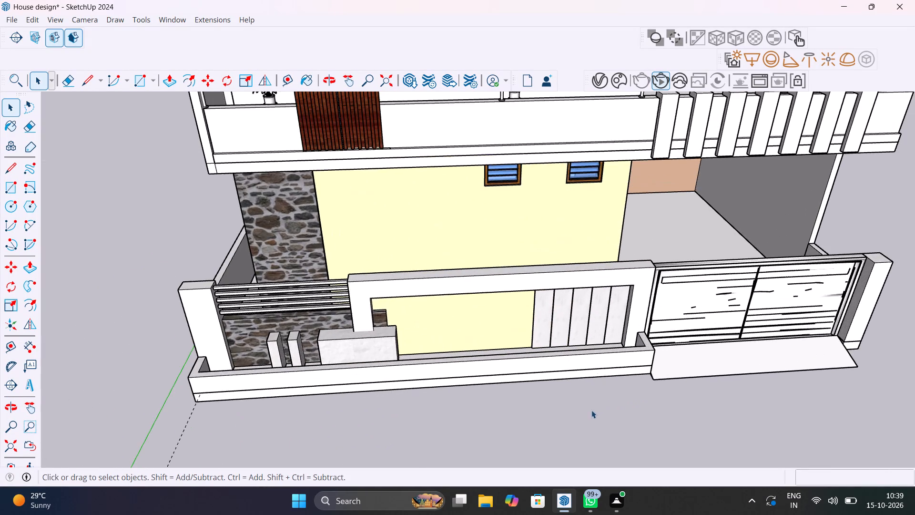
middle_click_drag(598, 388, 574, 450)
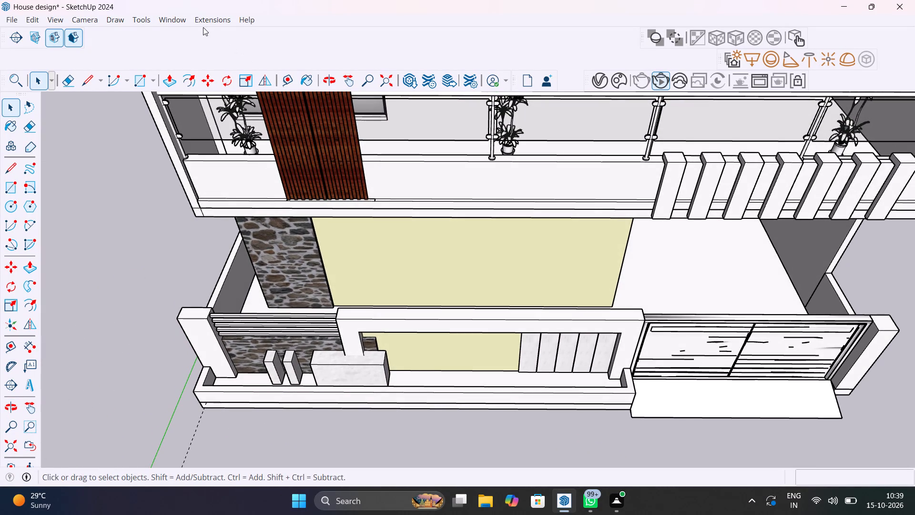
left_click(169, 25)
left_click(209, 114)
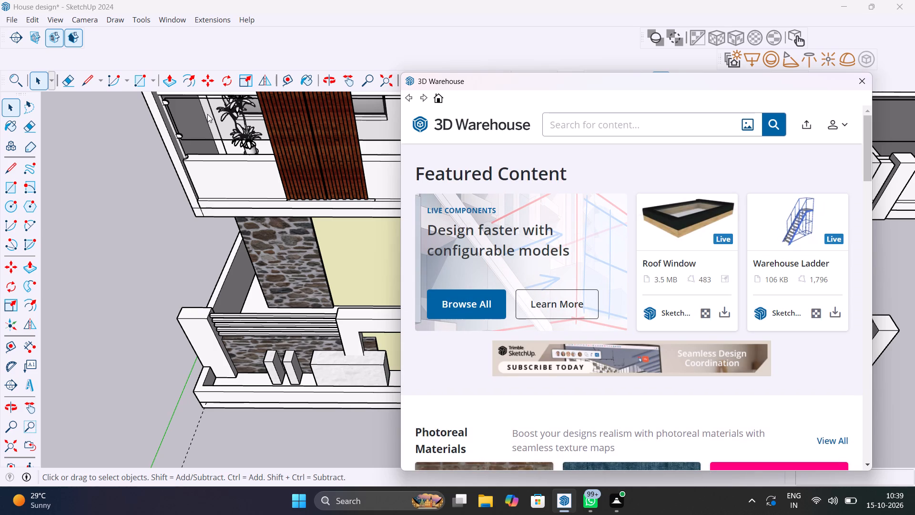
left_click(656, 129)
type("plants")
key("Return")
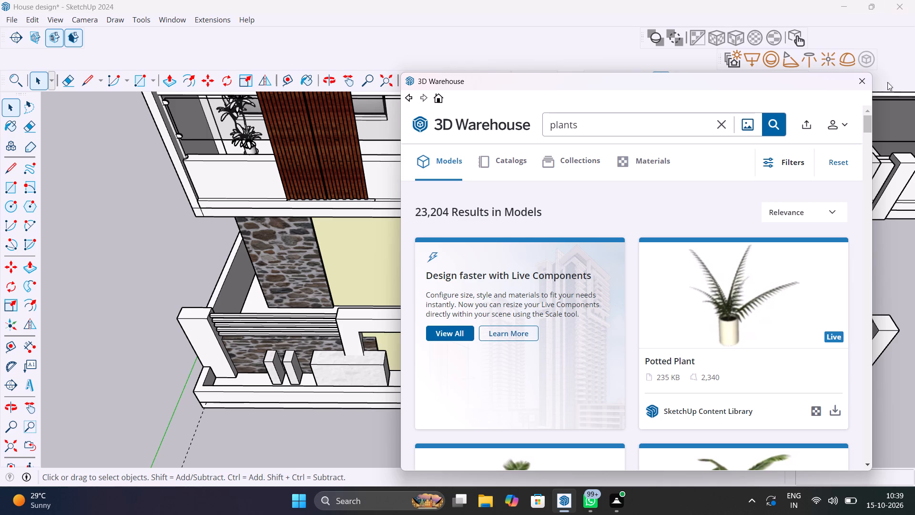
From the search results, load the first PLANTS model, a long planter with a panelled backdrop, directly into the SketchUp model.
scroll(745, 237, "down", 10)
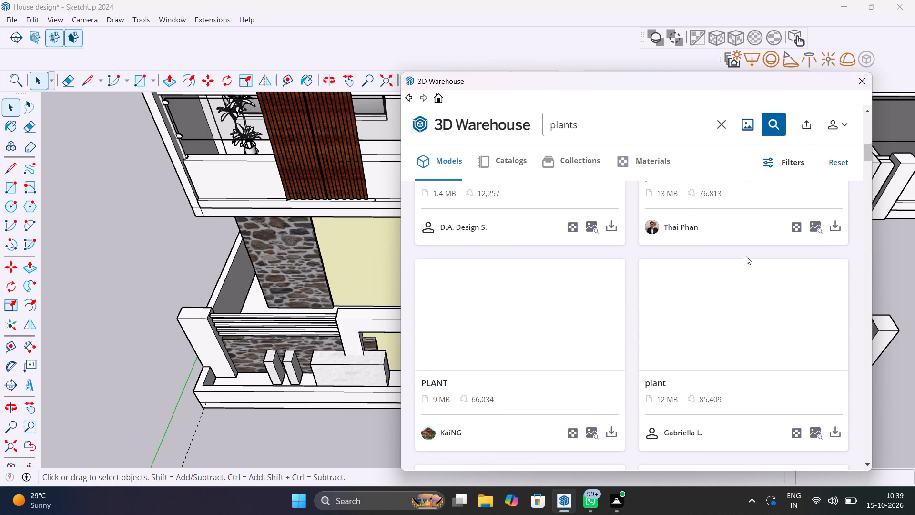
scroll(749, 256, "up", 3)
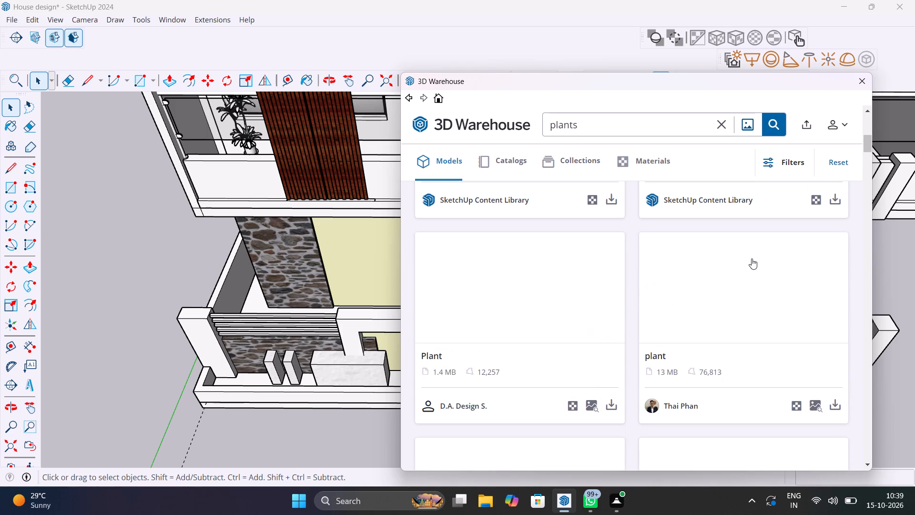
left_click_drag(722, 81, 492, 29)
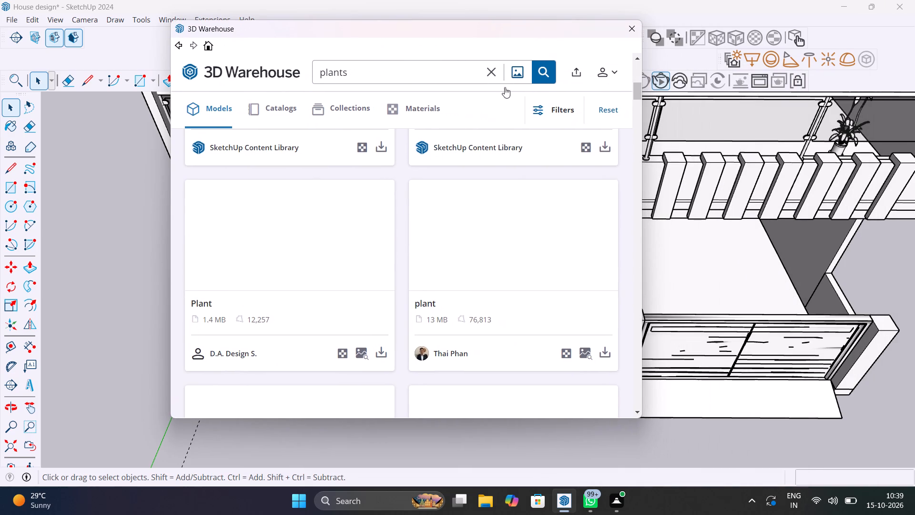
scroll(483, 247, "down", 3)
scroll(483, 247, "up", 3)
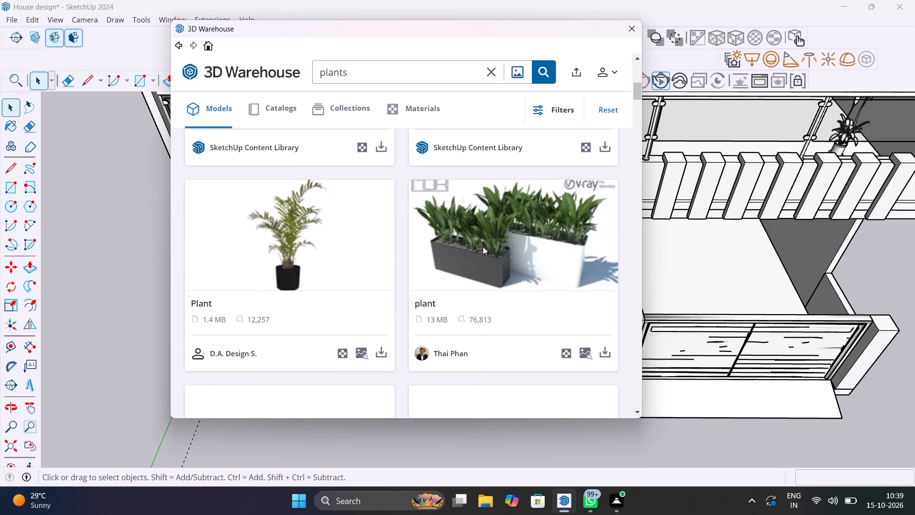
scroll(483, 247, "down", 6)
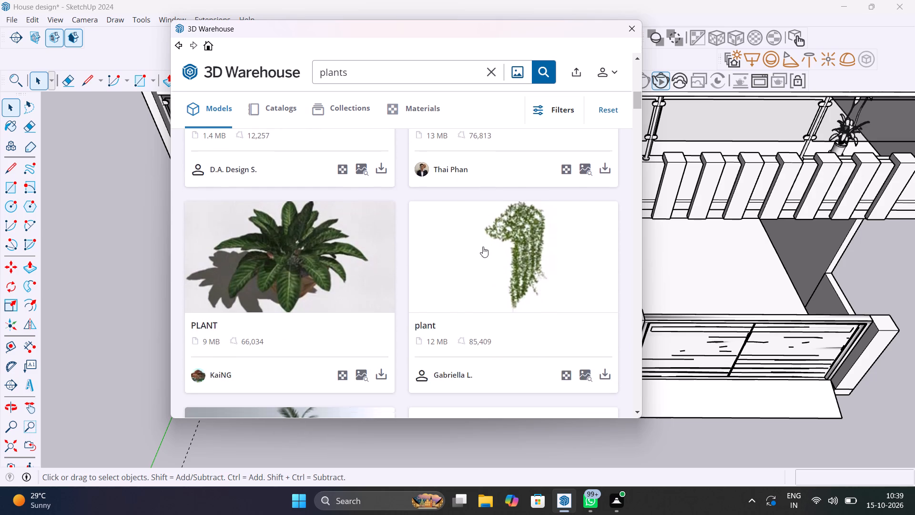
scroll(483, 247, "down", 5)
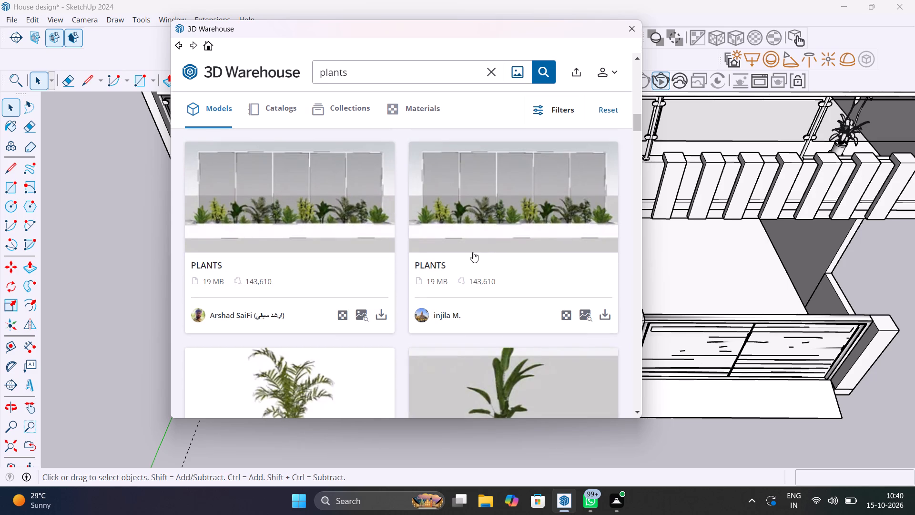
left_click(384, 315)
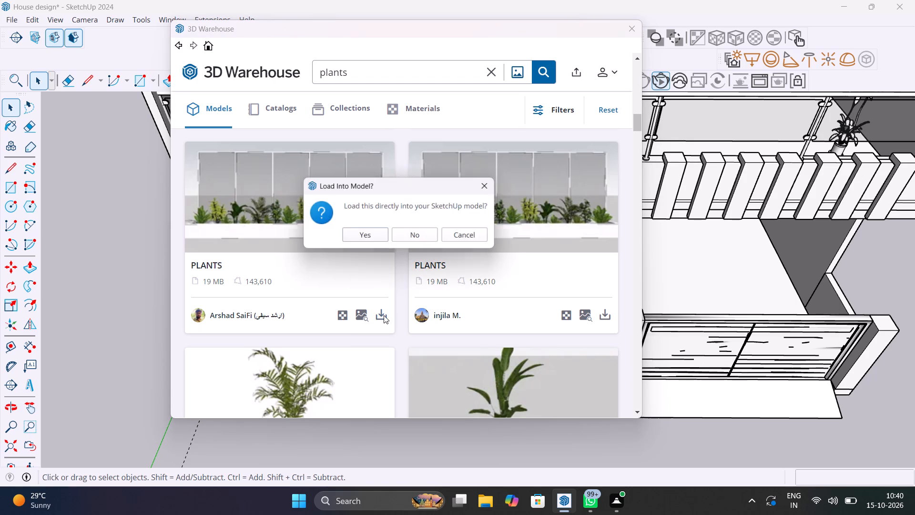
left_click(365, 241)
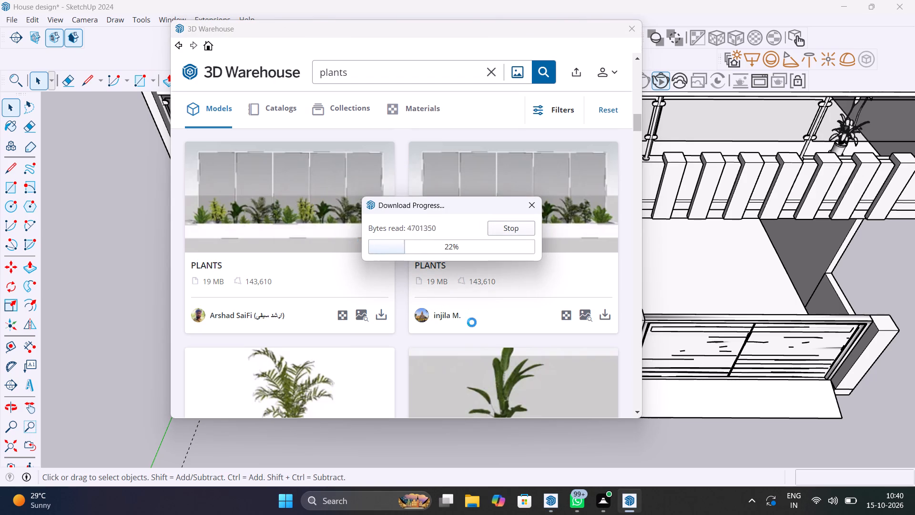
scroll(490, 320, "down", 2)
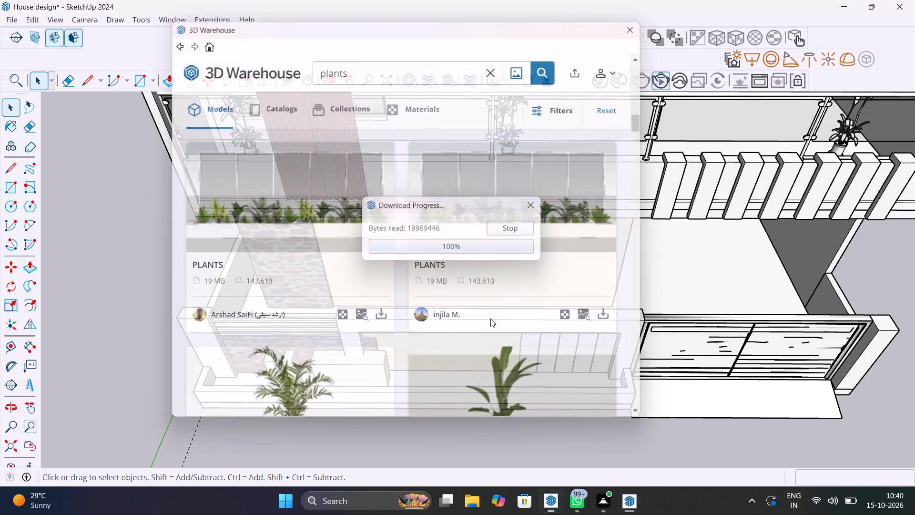
scroll(474, 342, "down", 4)
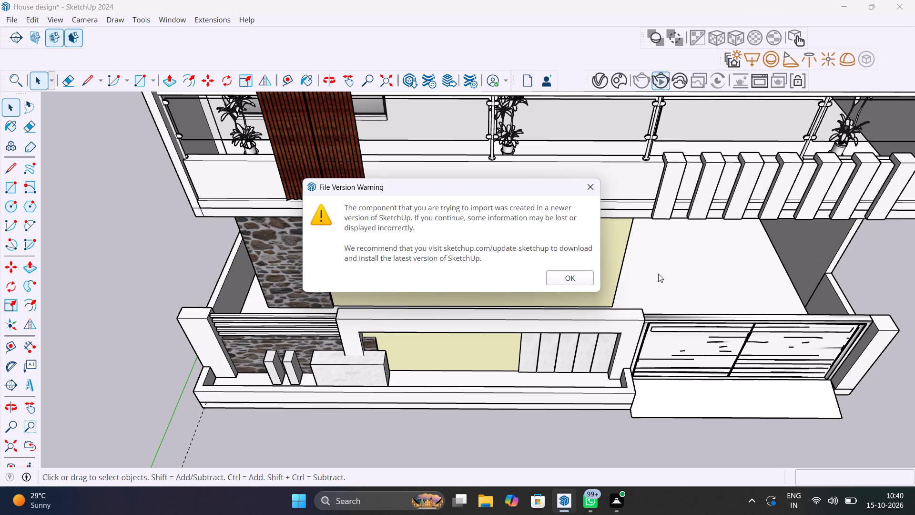
left_click(575, 276)
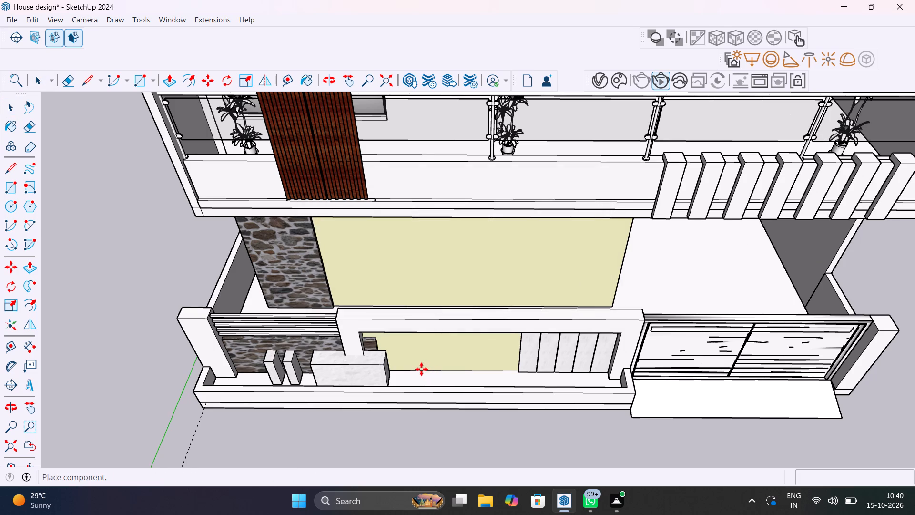
Place the loaded PLANTS component on open ground beside the house, past the gate side, and deselect it.
scroll(205, 455, "down", 7)
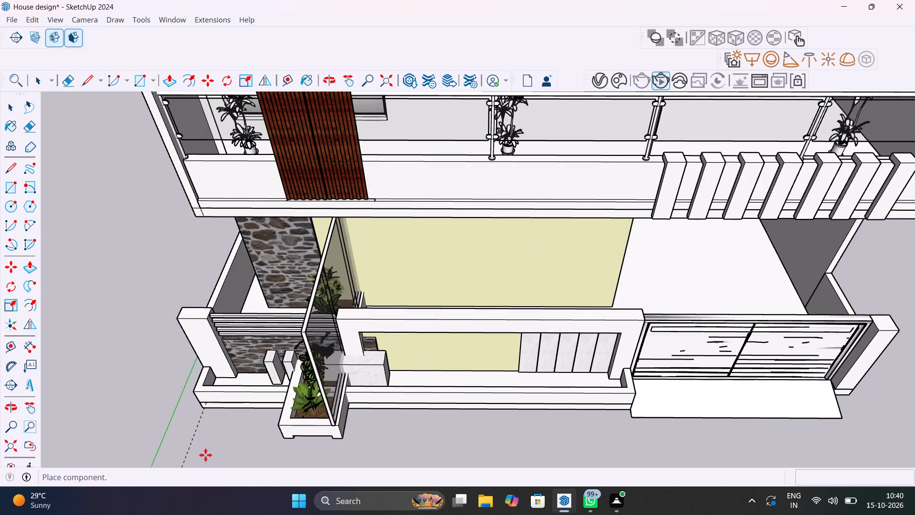
scroll(206, 453, "down", 8)
middle_click_drag(443, 413, 560, 375)
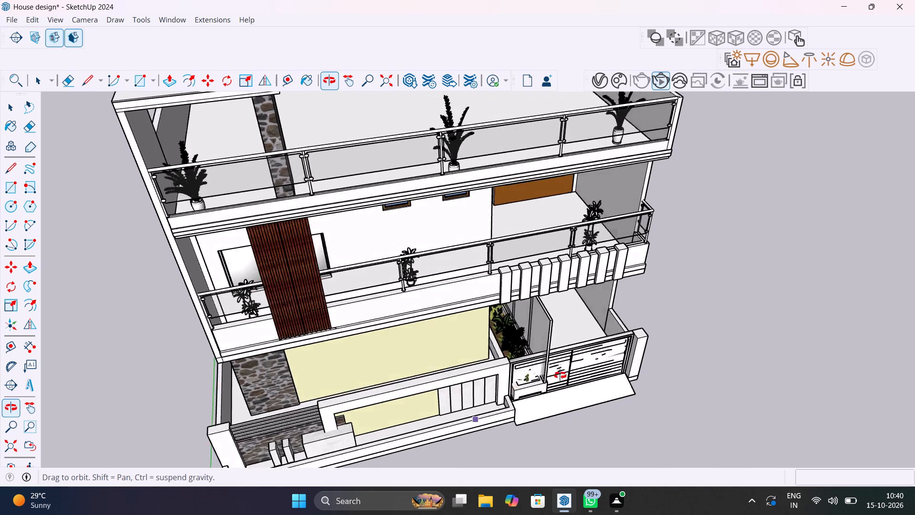
middle_click_drag(560, 375, 580, 369)
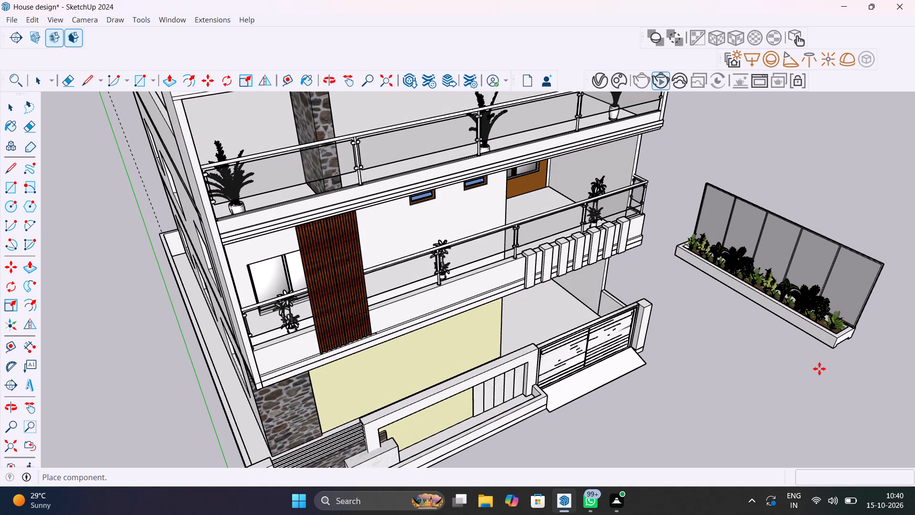
left_click(819, 369)
scroll(764, 319, "up", 11)
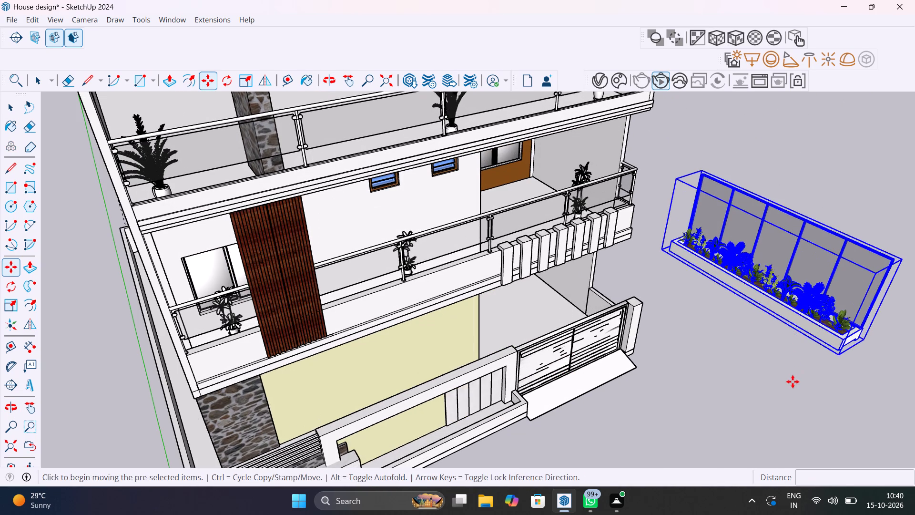
key("space")
left_click(790, 374)
Explode the PLANTS component so its individual plants can be selected separately, and select one plant near its end.
scroll(857, 331, "up", 5)
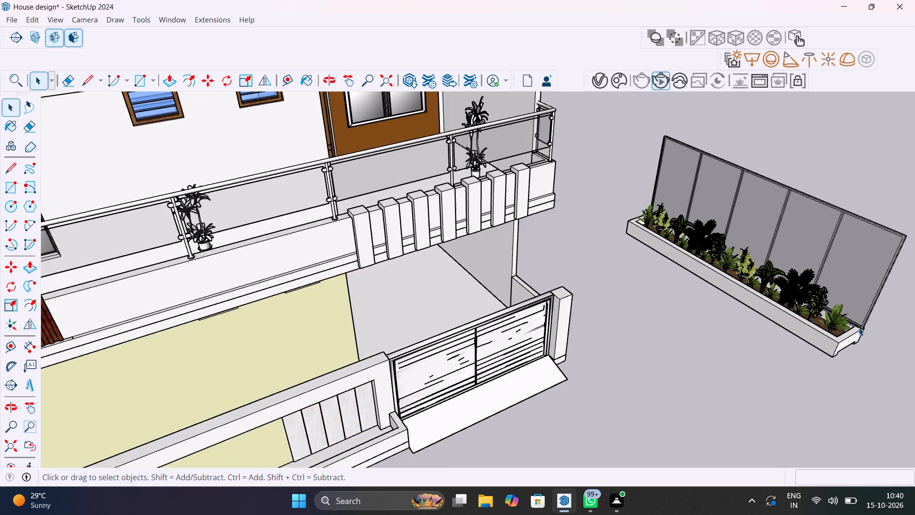
scroll(859, 328, "up", 12)
middle_click_drag(826, 345, 729, 347)
scroll(729, 347, "down", 6)
scroll(778, 407, "down", 1)
middle_click_drag(757, 397, 748, 387)
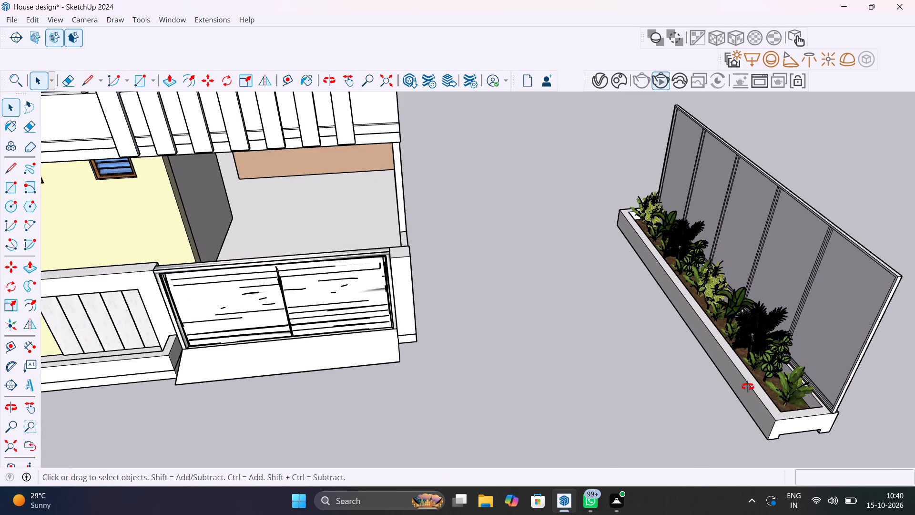
middle_click_drag(748, 387, 743, 326)
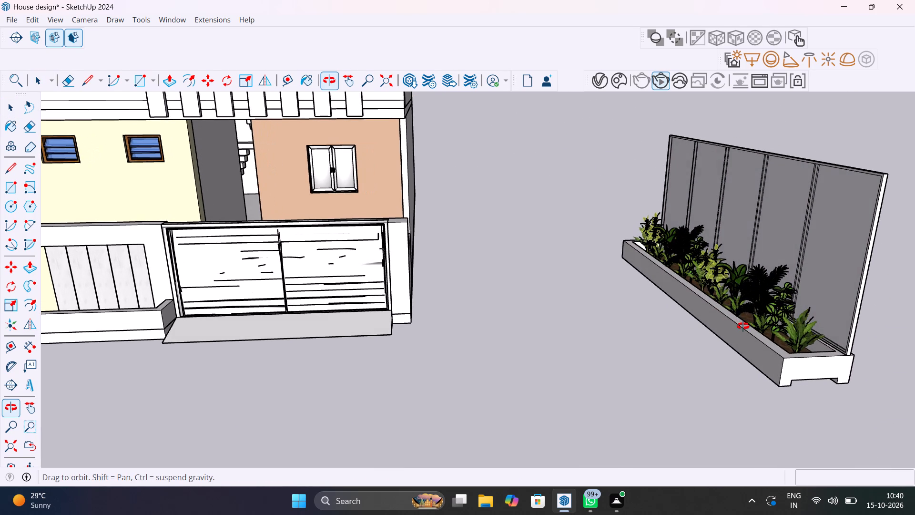
middle_click_drag(743, 326, 735, 368)
left_click(875, 316)
left_click(851, 299)
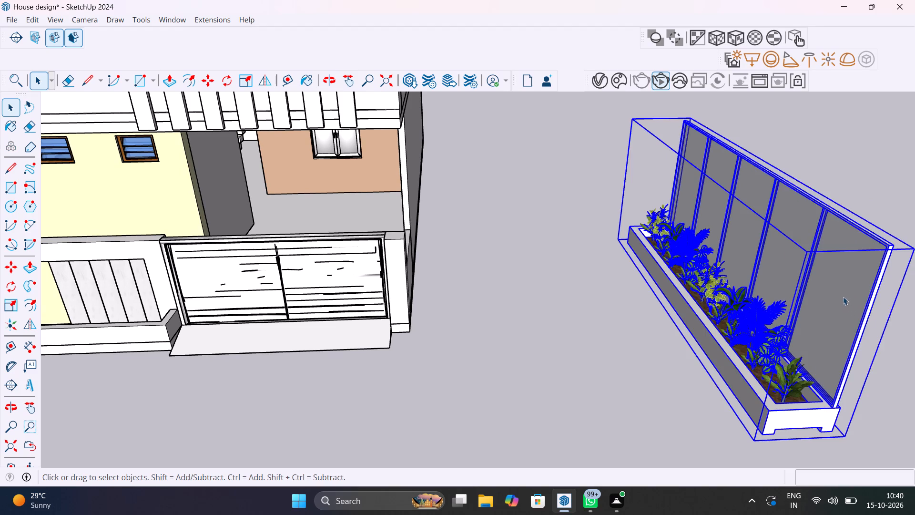
right_click(843, 297)
left_click(838, 99)
left_click(641, 347)
left_click(781, 332)
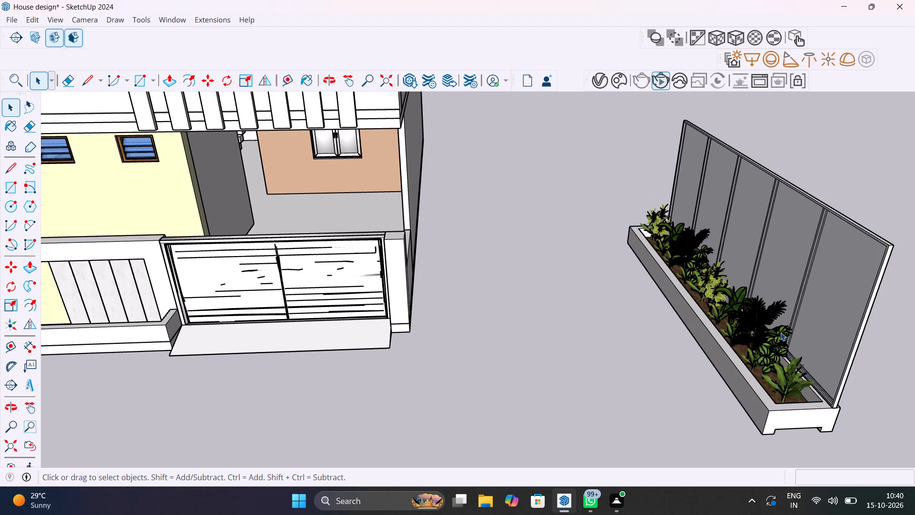
Move the long planter trough from the base of the front compound wall onto the open ground in front of the house.
scroll(788, 377, "up", 5)
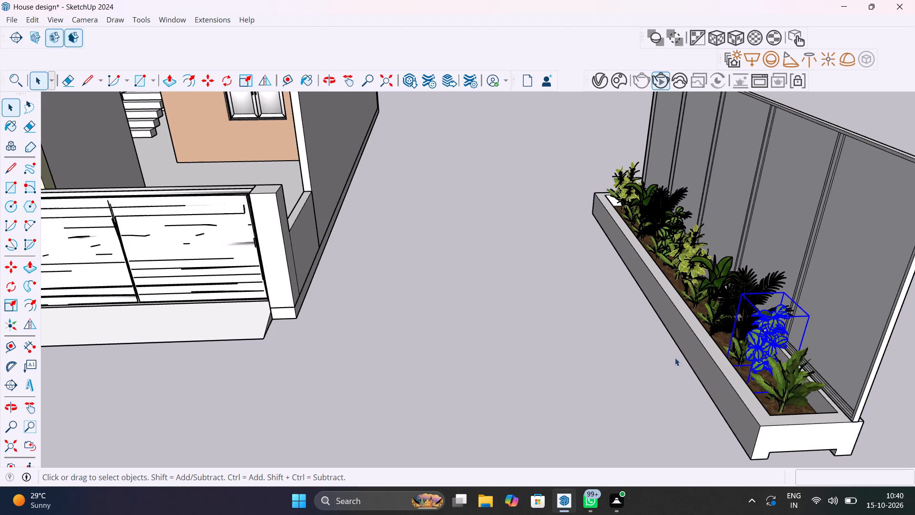
middle_click_drag(677, 358, 817, 365)
scroll(812, 363, "down", 7)
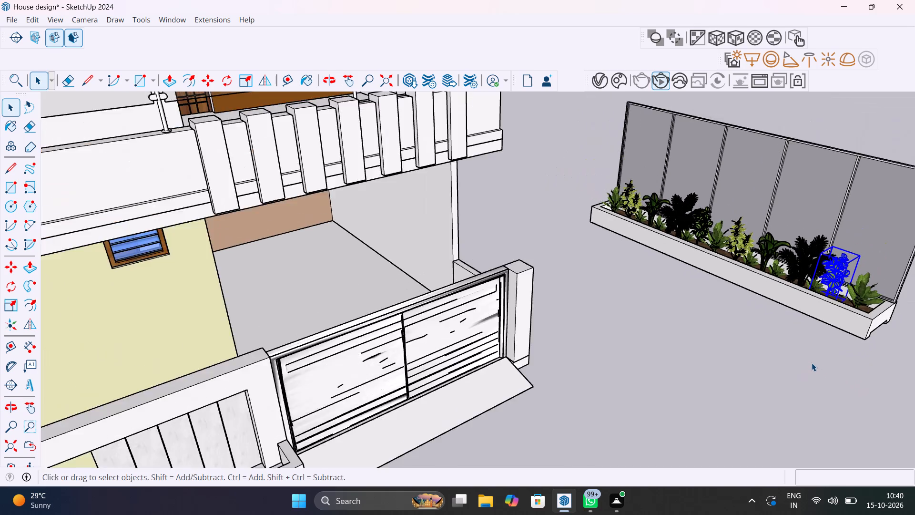
scroll(812, 363, "down", 12)
middle_click_drag(812, 369, 802, 338)
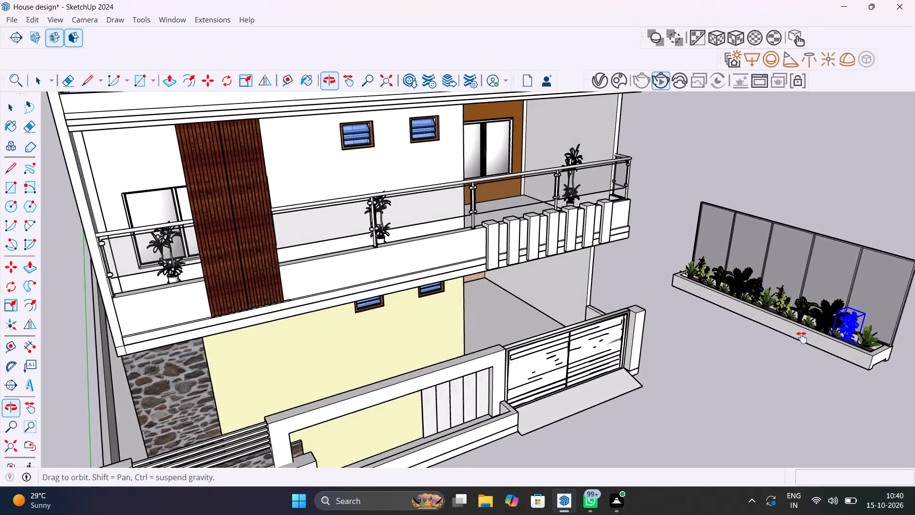
middle_click_drag(802, 338, 761, 315)
scroll(761, 316, "up", 1)
scroll(789, 339, "down", 7)
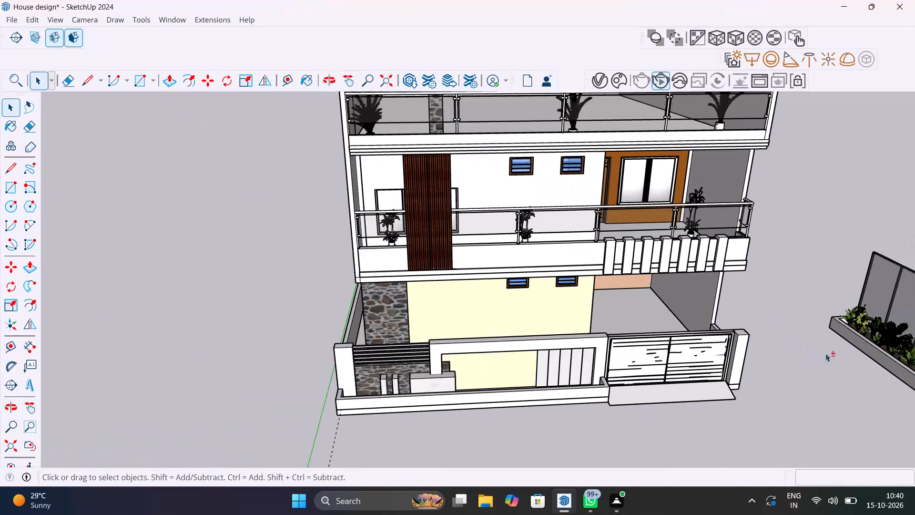
middle_click_drag(824, 352, 680, 357, "shift")
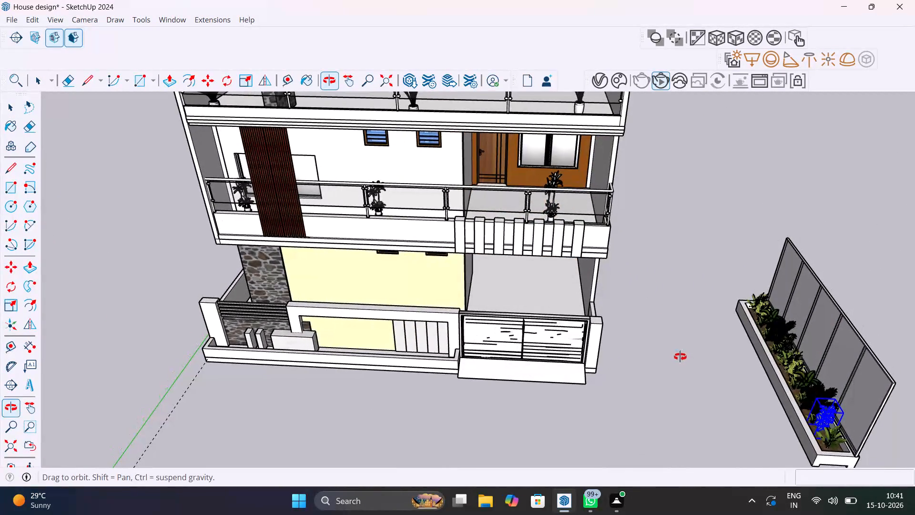
middle_click_drag(680, 357, 760, 318, "shift")
scroll(477, 356, "up", 8)
left_click(478, 343)
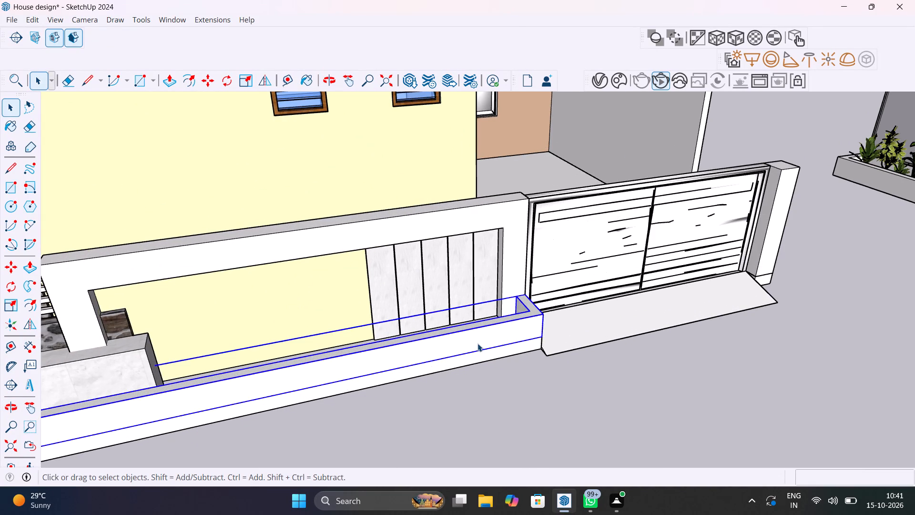
key("m")
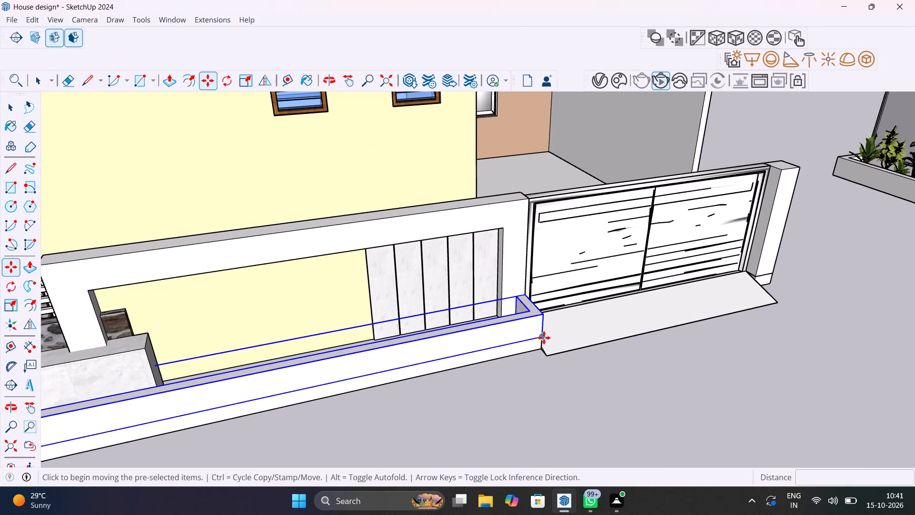
left_click(544, 338)
scroll(652, 376, "down", 16)
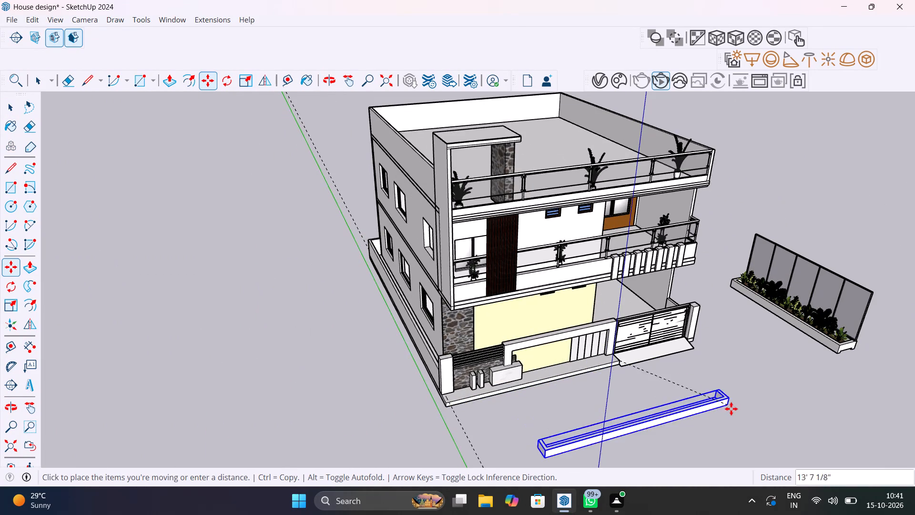
left_click(762, 420)
key("space")
scroll(824, 338, "up", 2)
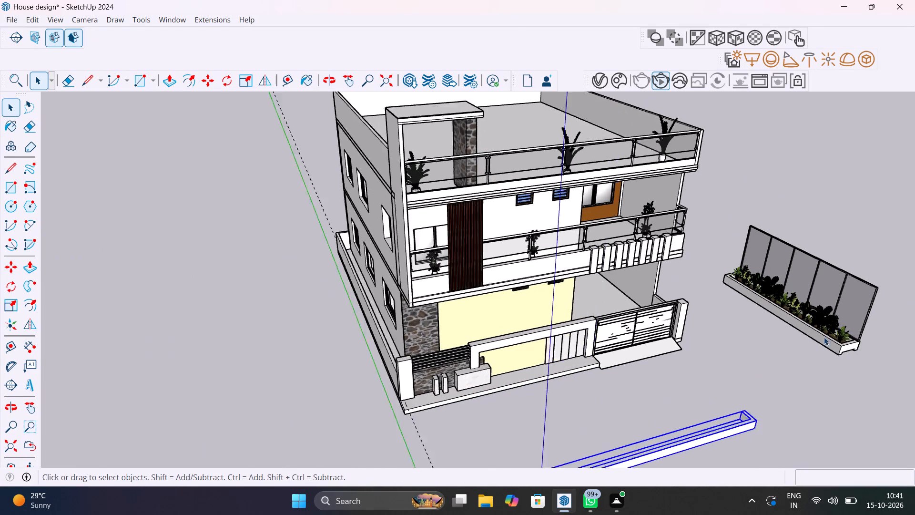
Move the soil-filled planter box out of the exploded PLANTS model, about 59', to open ground beside the house's opposite side.
scroll(824, 337, "up", 5)
left_click(840, 335)
middle_click_drag(840, 336, 775, 336, "shift")
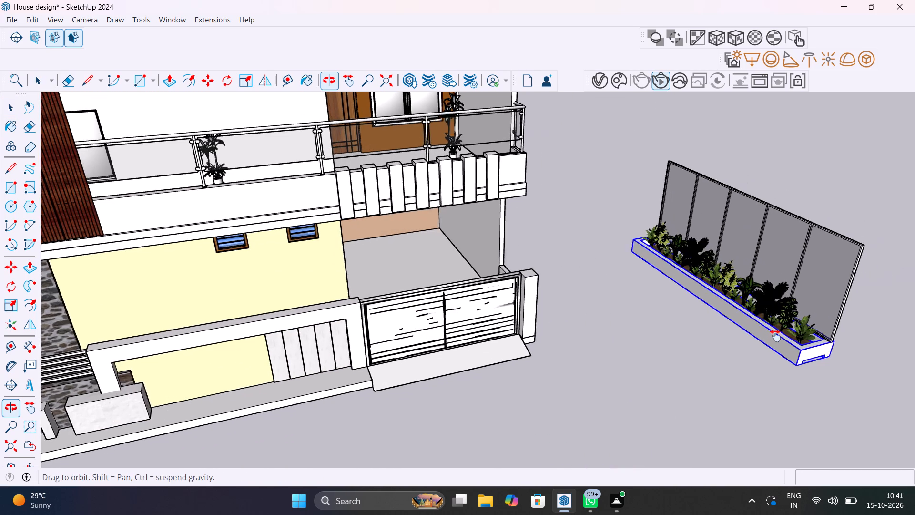
middle_click_drag(775, 336, 720, 350, "shift")
scroll(720, 350, "up", 1)
key("m")
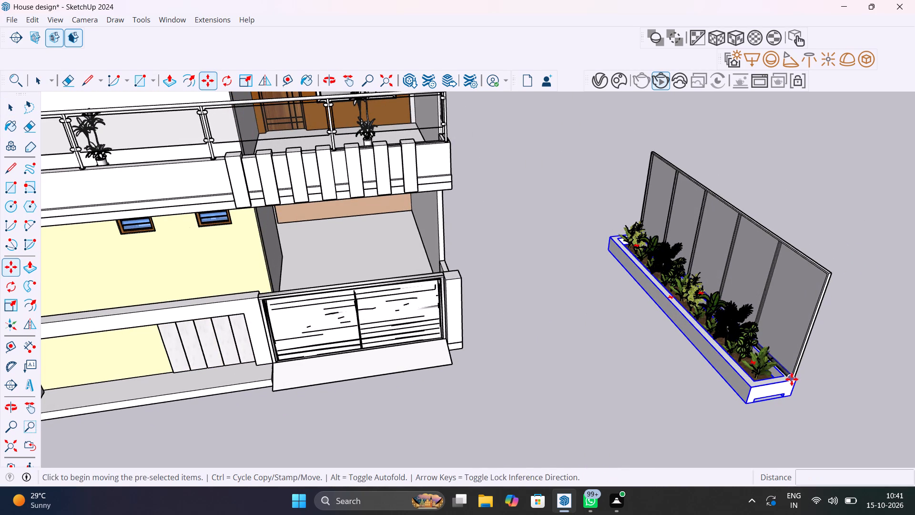
left_click(794, 383)
scroll(719, 421, "down", 5)
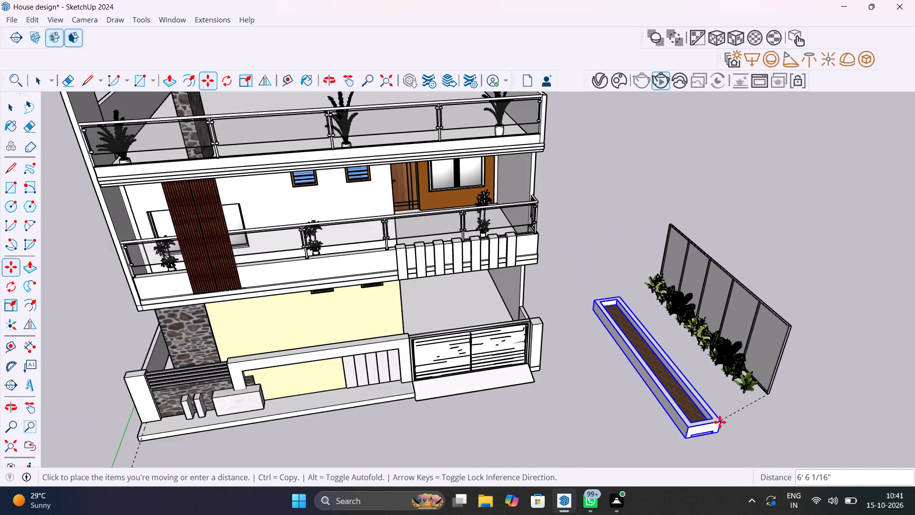
scroll(720, 422, "down", 13)
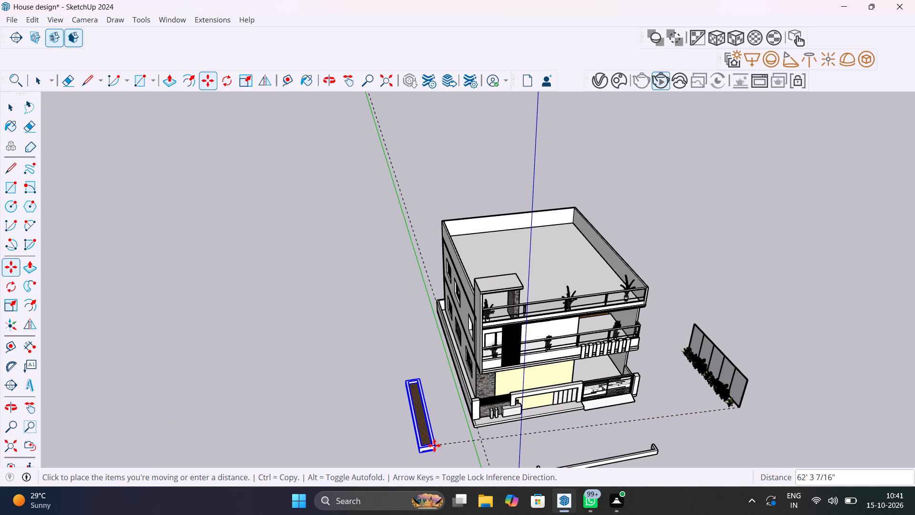
middle_click_drag(432, 444, 433, 305, "shift")
scroll(455, 346, "up", 16)
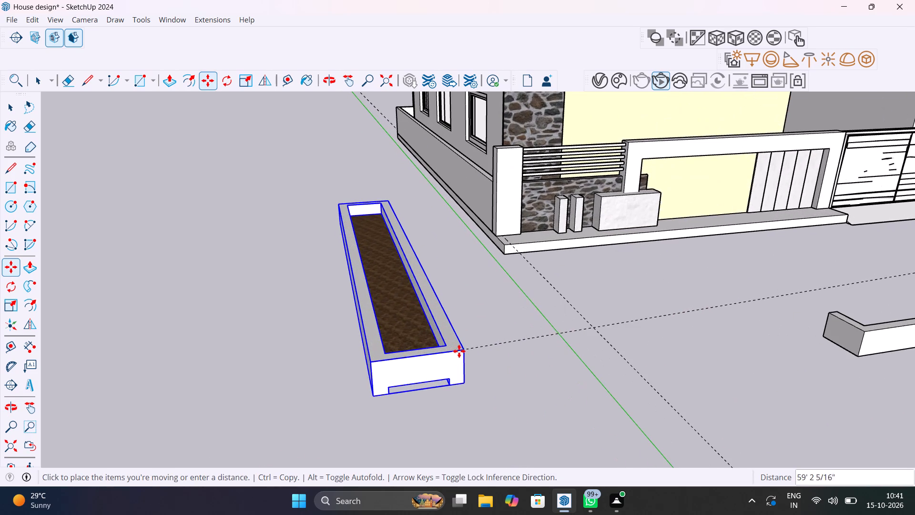
left_click(459, 351)
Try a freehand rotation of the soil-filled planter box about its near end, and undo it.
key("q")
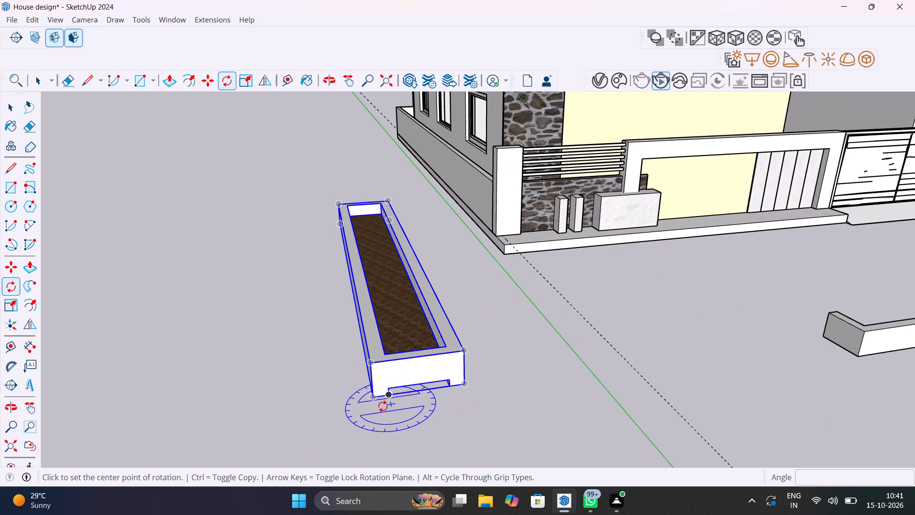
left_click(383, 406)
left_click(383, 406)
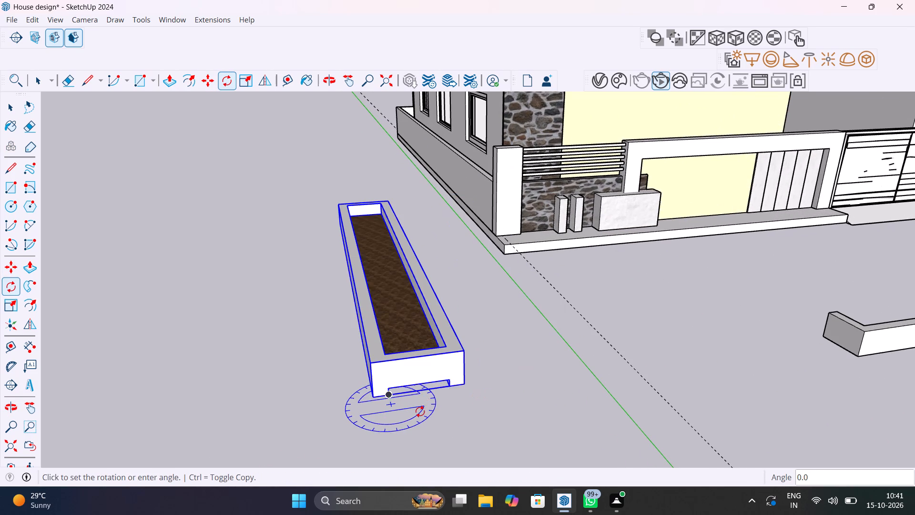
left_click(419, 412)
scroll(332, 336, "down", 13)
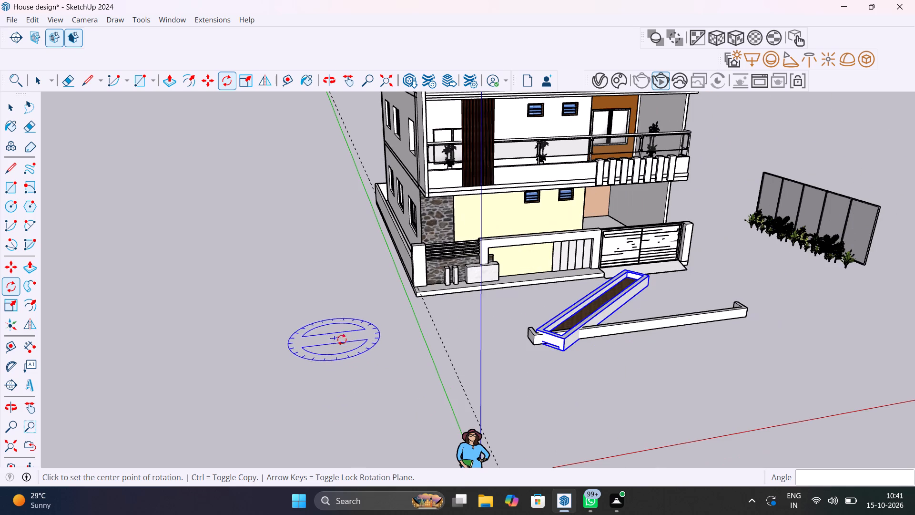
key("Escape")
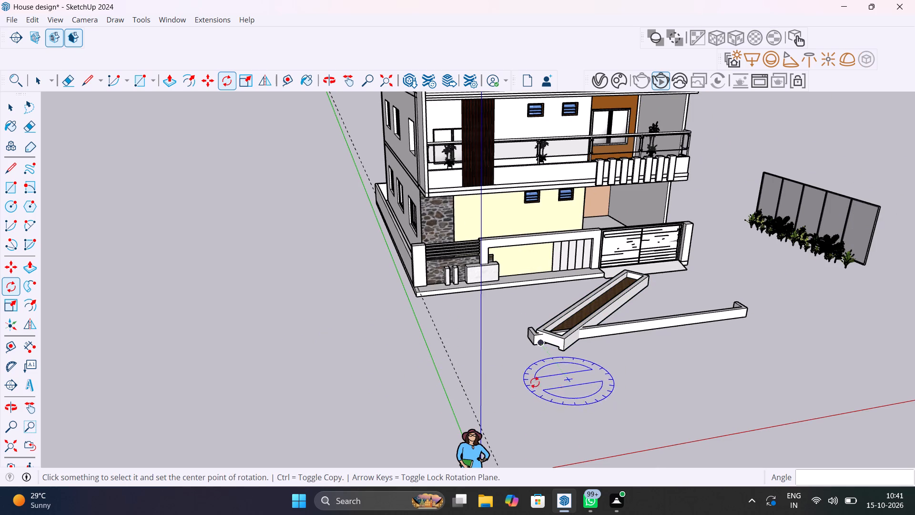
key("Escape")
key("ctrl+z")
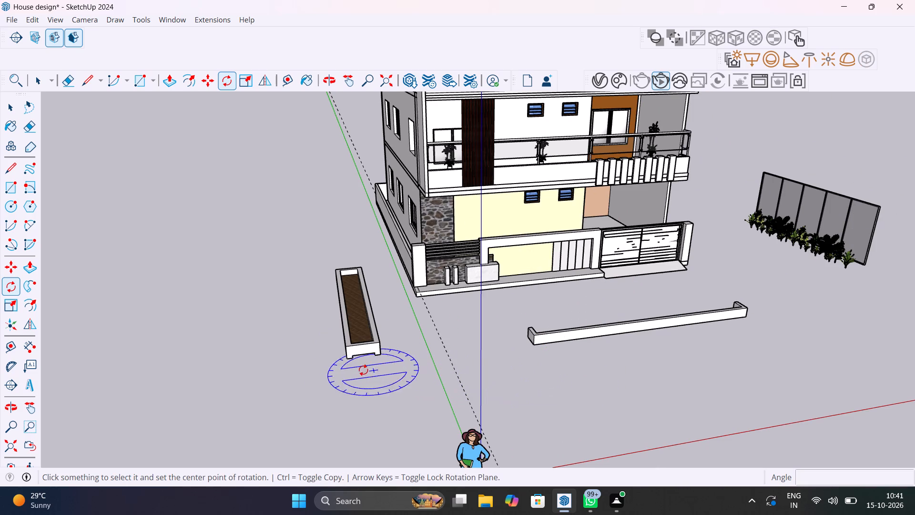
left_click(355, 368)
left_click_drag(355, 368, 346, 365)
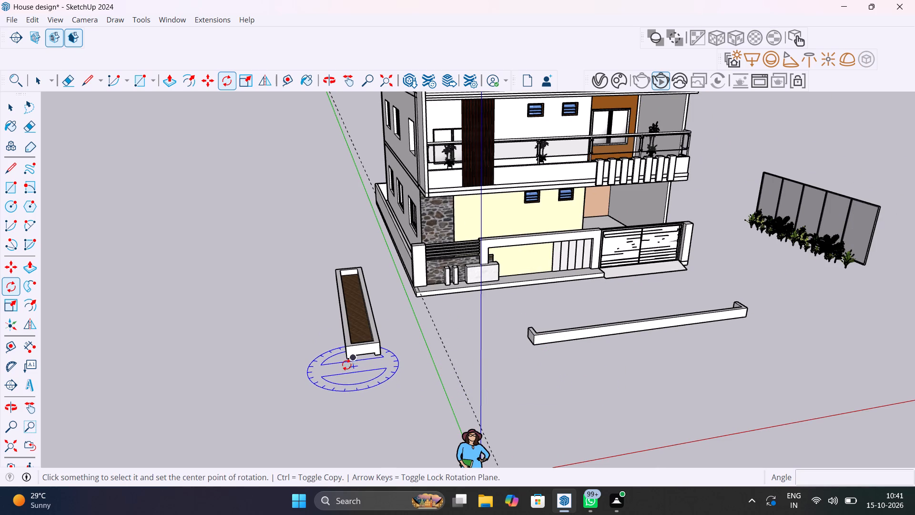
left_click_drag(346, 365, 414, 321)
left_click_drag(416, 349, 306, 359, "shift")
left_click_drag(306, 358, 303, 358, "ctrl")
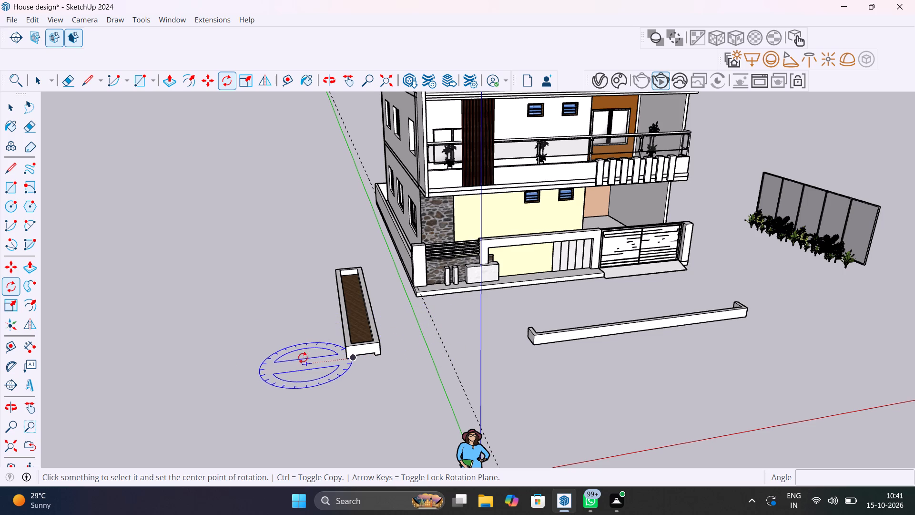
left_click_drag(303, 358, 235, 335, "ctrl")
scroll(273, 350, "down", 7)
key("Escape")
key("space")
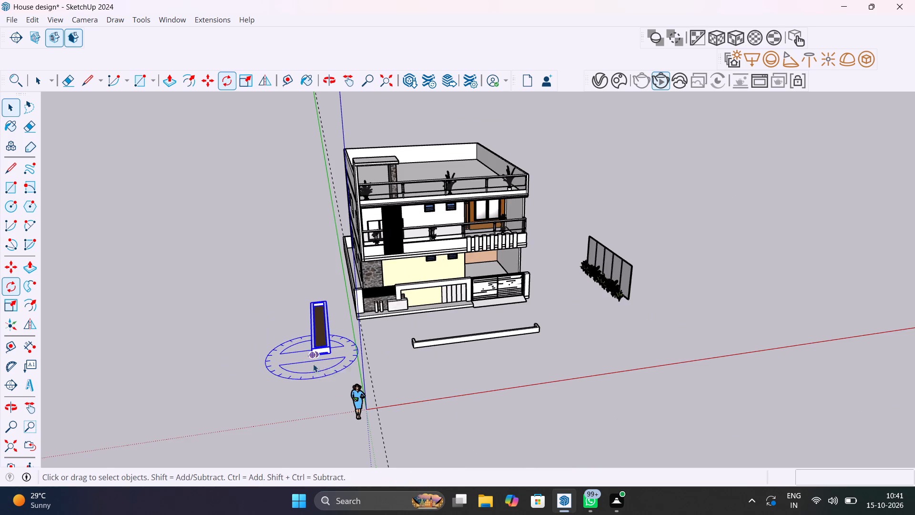
Rotate the soil-filled planter box 90° about its near corner so it runs parallel to the front compound wall, and deselect it.
scroll(316, 362, "up", 11)
left_click(337, 317)
key("q")
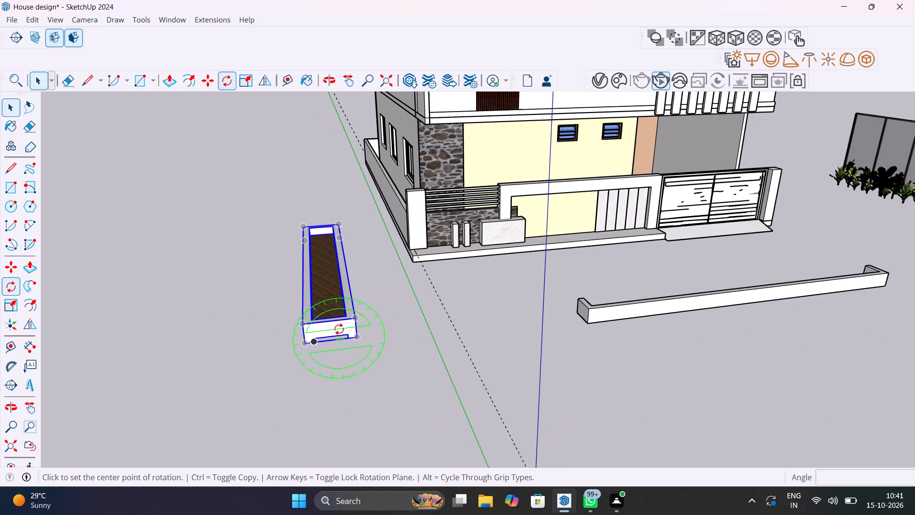
left_click(305, 349)
left_click(251, 340)
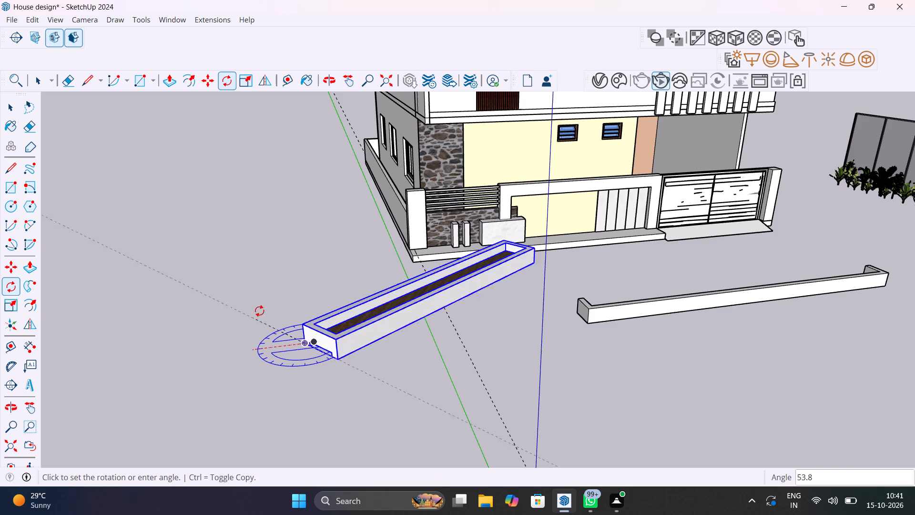
type("90")
key("Return")
key("space")
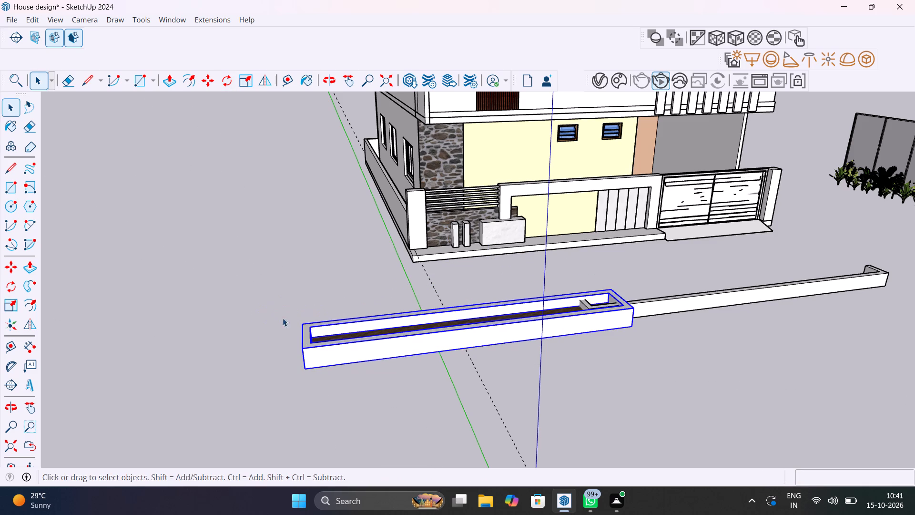
left_click(232, 374)
Move the planter box by its lower corner about 17' 1" onto the plinth edge at the compound wall's corner pillar.
scroll(264, 357, "up", 1)
middle_click_drag(302, 362, 539, 403)
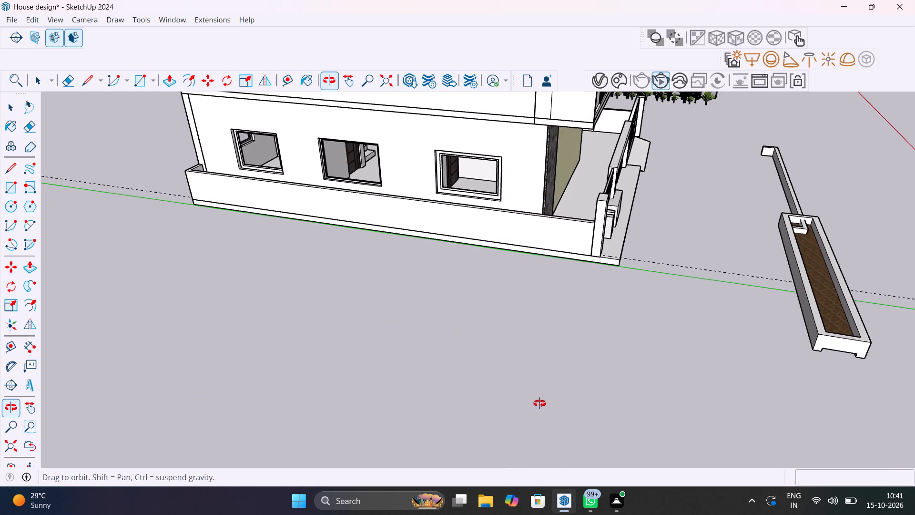
middle_click_drag(539, 403, 356, 327)
scroll(661, 293, "up", 7)
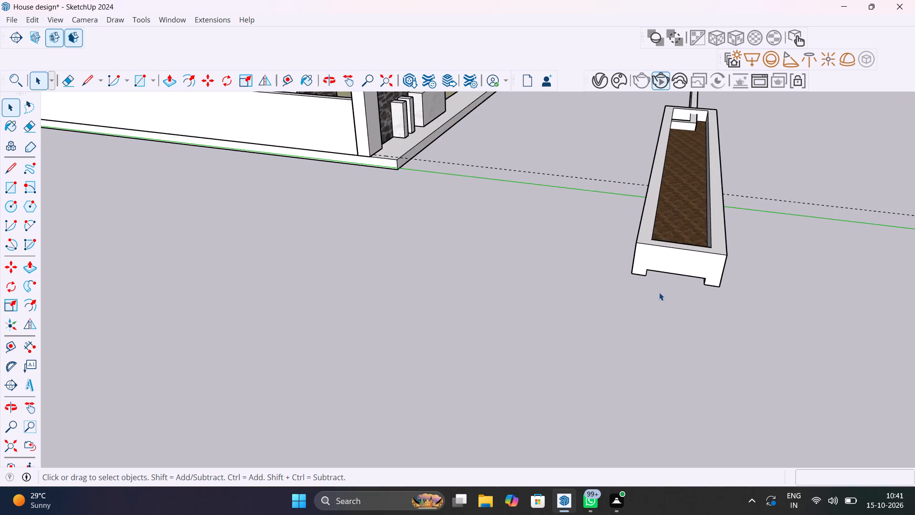
scroll(659, 292, "up", 4)
left_click(635, 260)
key("m")
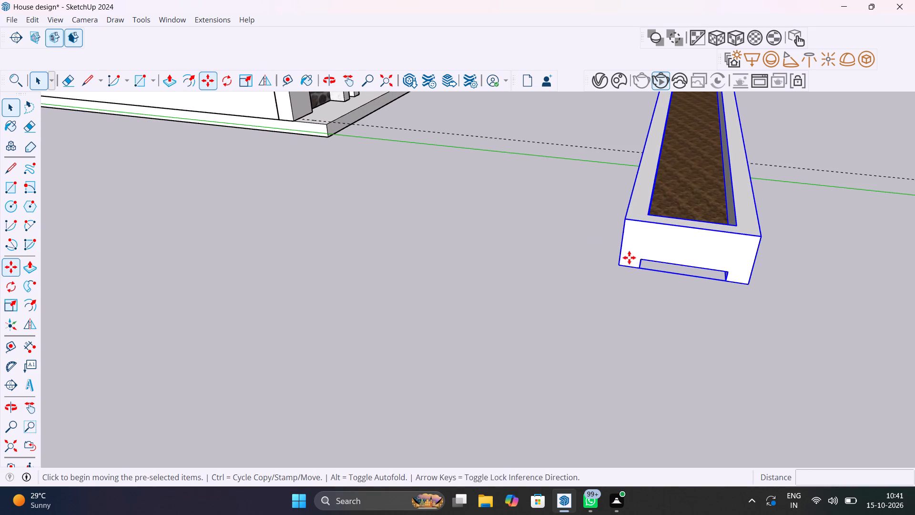
left_click(620, 266)
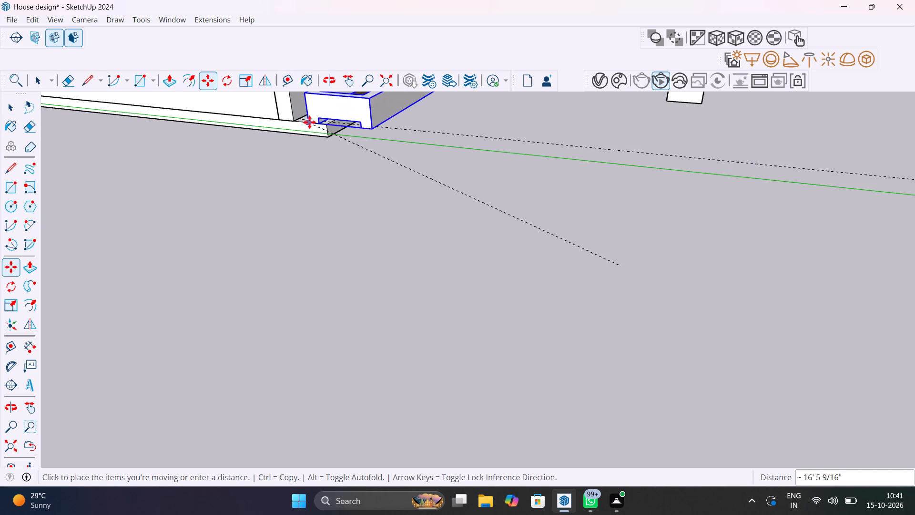
middle_click_drag(314, 143, 361, 390, "shift")
scroll(361, 390, "up", 1, "shift")
scroll(348, 374, "up", 10)
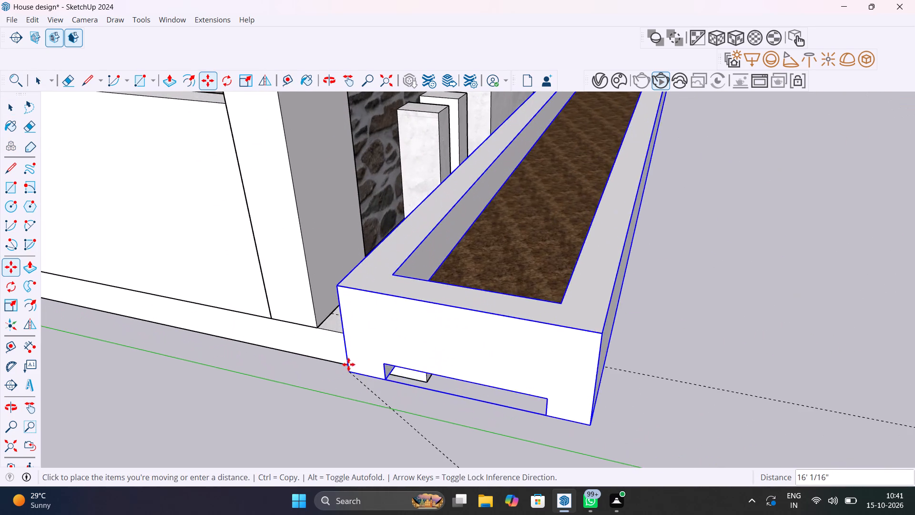
scroll(348, 364, "up", 5)
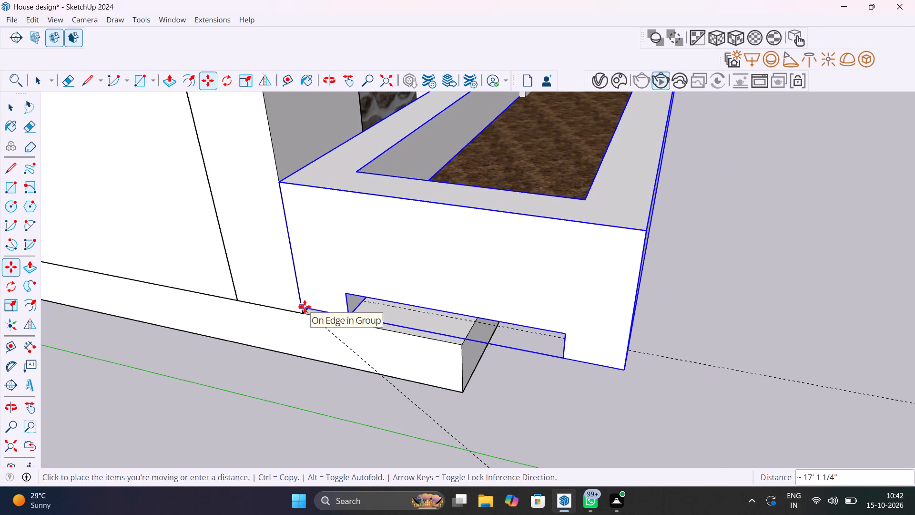
left_click(305, 309)
Scale the planter box's depth by about 0.53 so its outer face sits near the front plinth's edge.
scroll(386, 343, "down", 12)
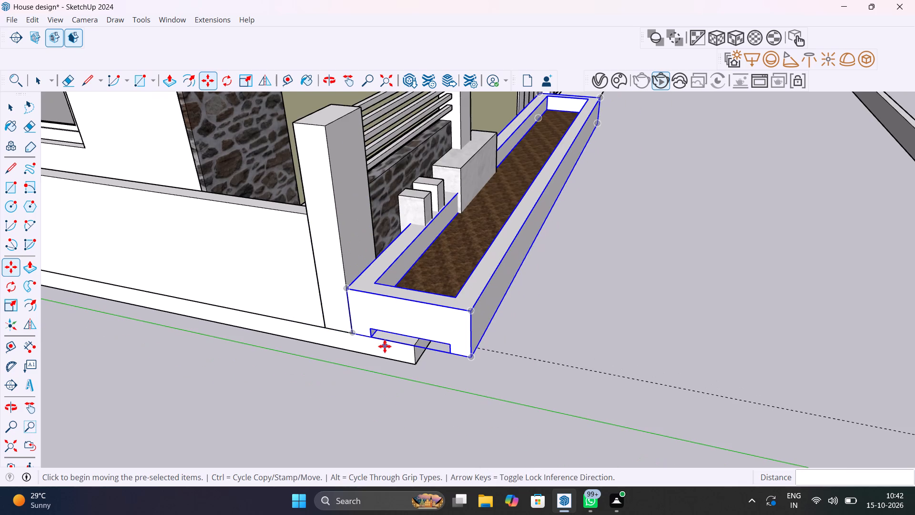
middle_click_drag(453, 362, 193, 363)
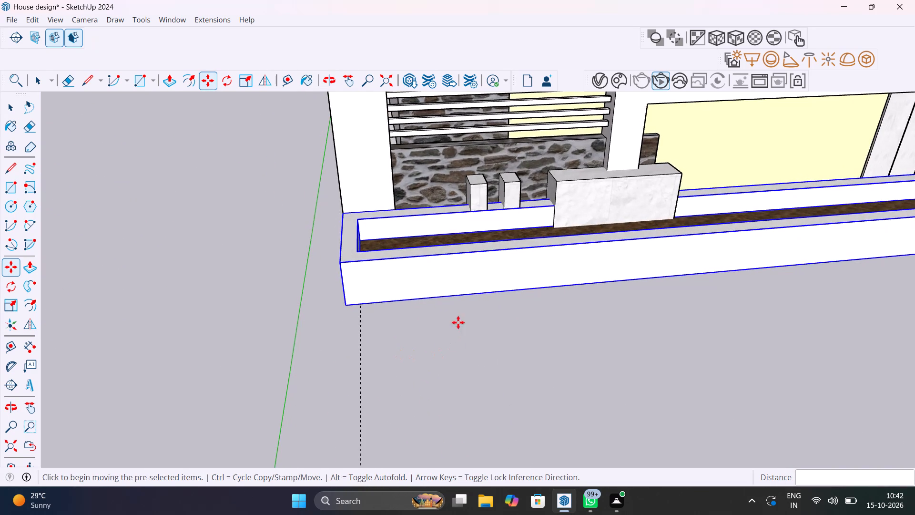
scroll(464, 309, "up", 5)
key("space")
left_click(450, 261)
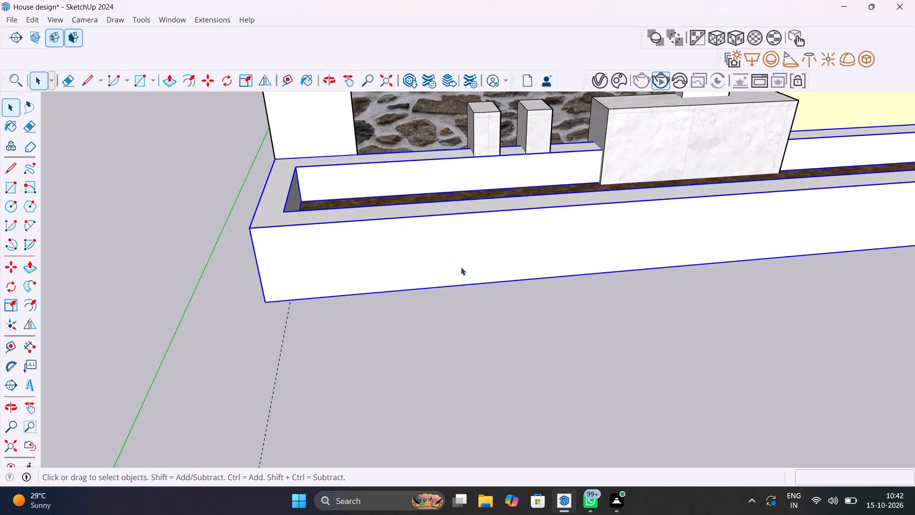
middle_click_drag(466, 269, 687, 261)
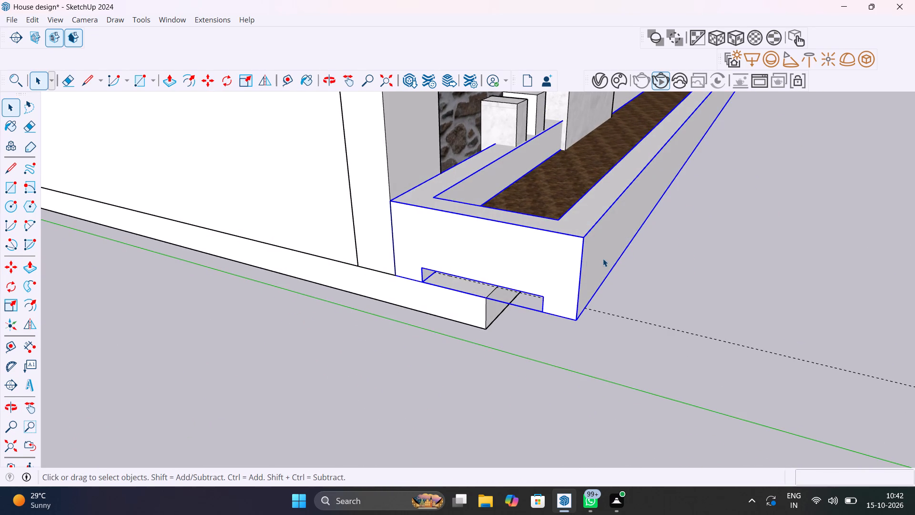
key("s")
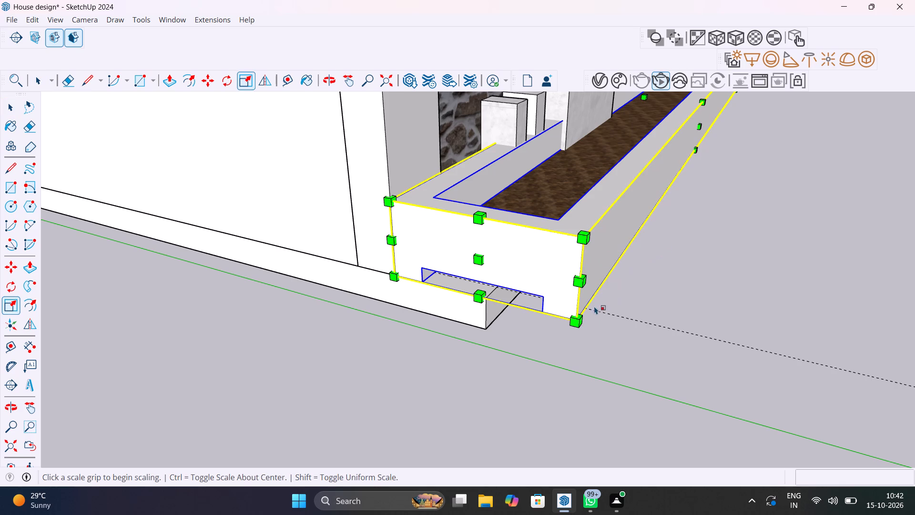
scroll(609, 304, "down", 12)
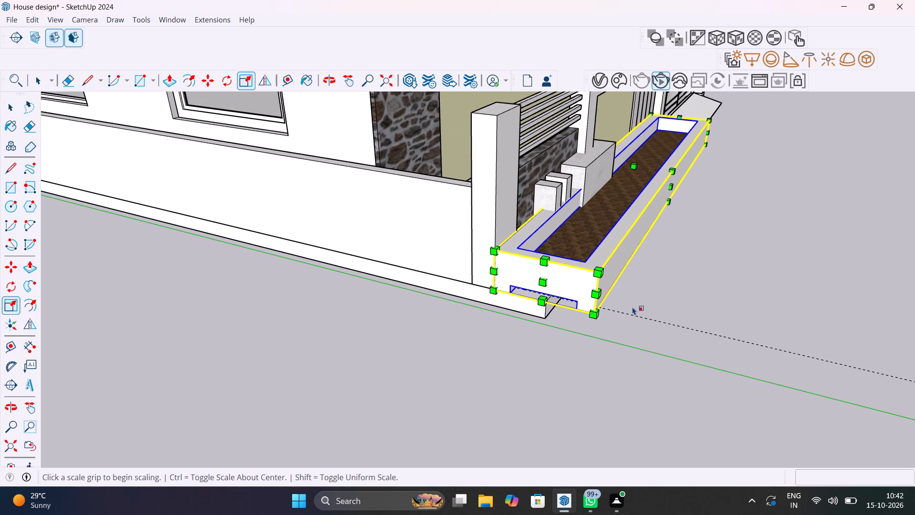
middle_click_drag(580, 396, 550, 447, "shift")
scroll(669, 212, "up", 6)
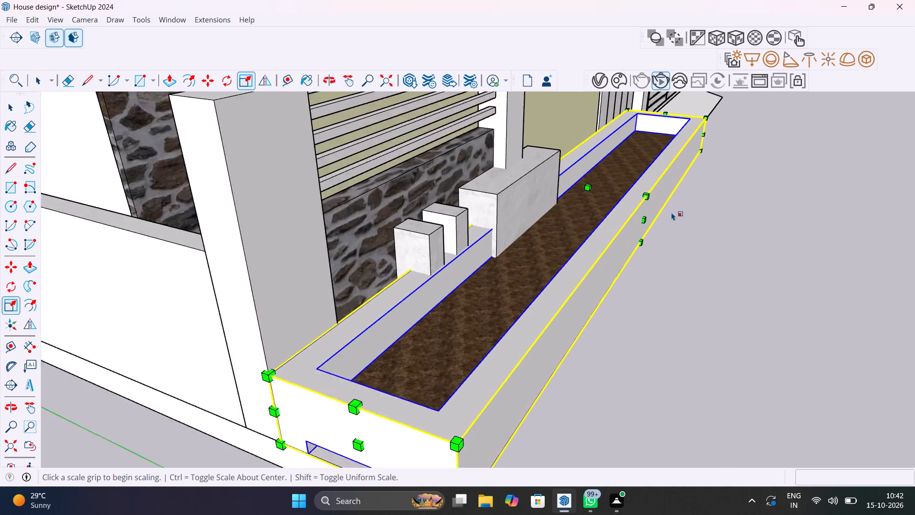
left_click(637, 222)
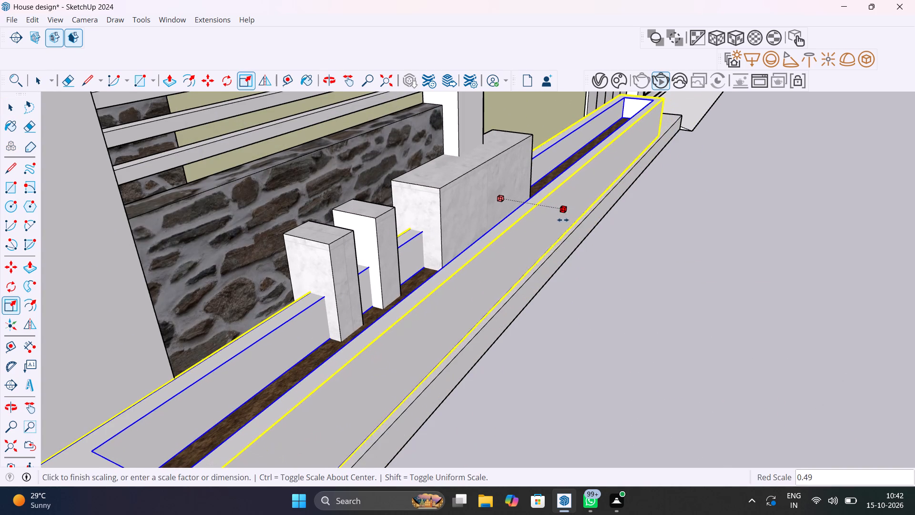
left_click(557, 254)
Examine how the narrowed planter box fits around the small pillars and marble block along the compound wall.
middle_click_drag(572, 272, 693, 289)
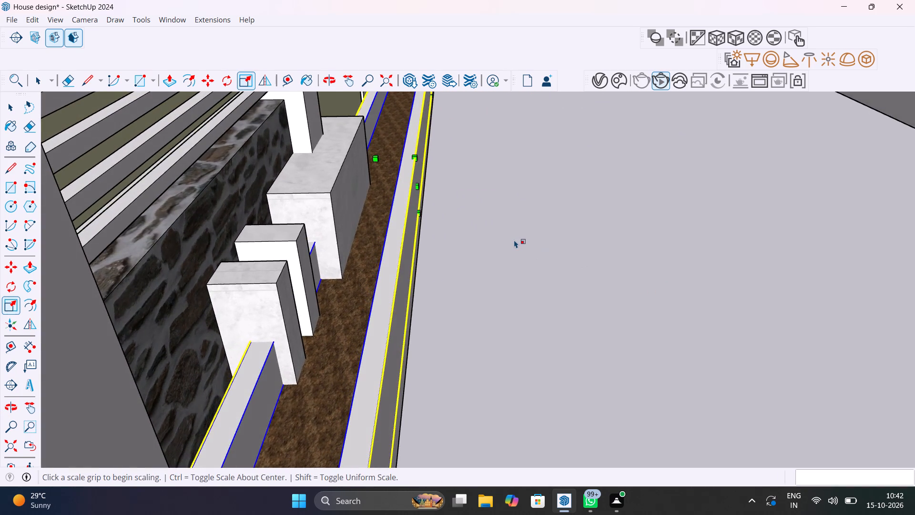
scroll(514, 240, "down", 8)
middle_click_drag(524, 244, 647, 247)
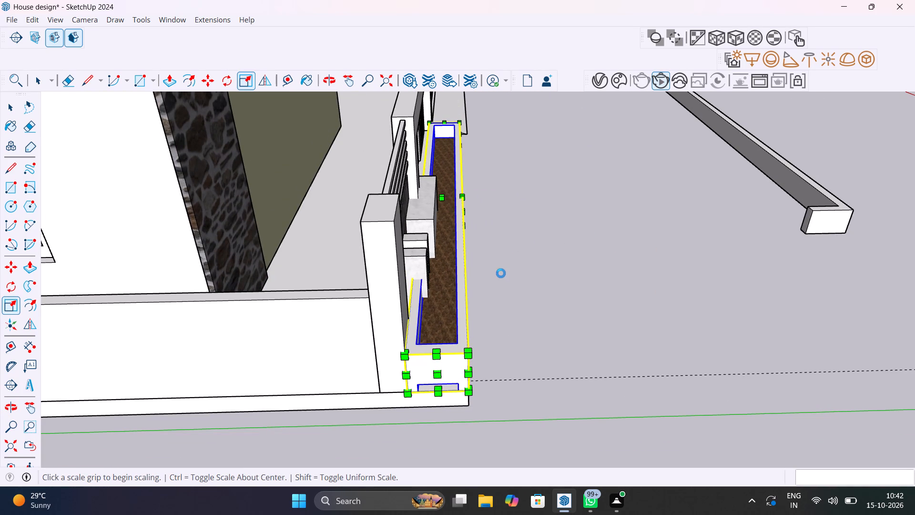
scroll(474, 270, "up", 5)
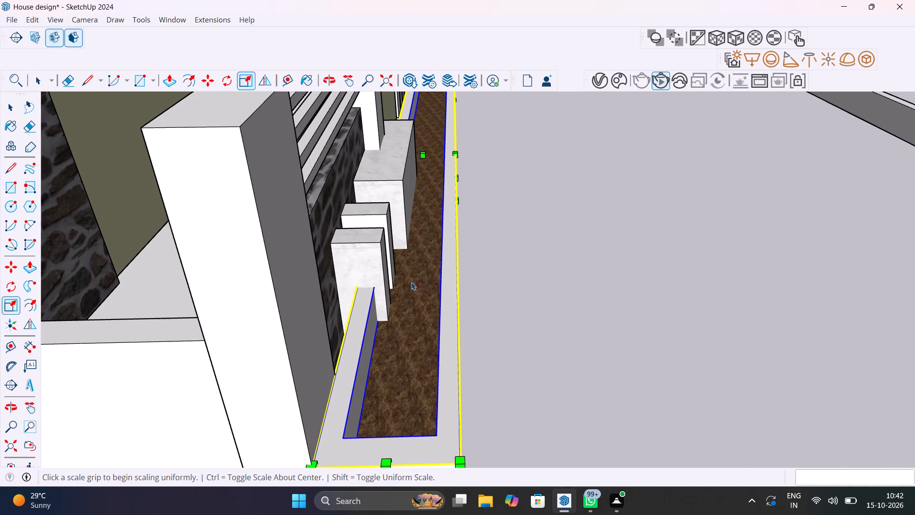
middle_click_drag(409, 210, 435, 323)
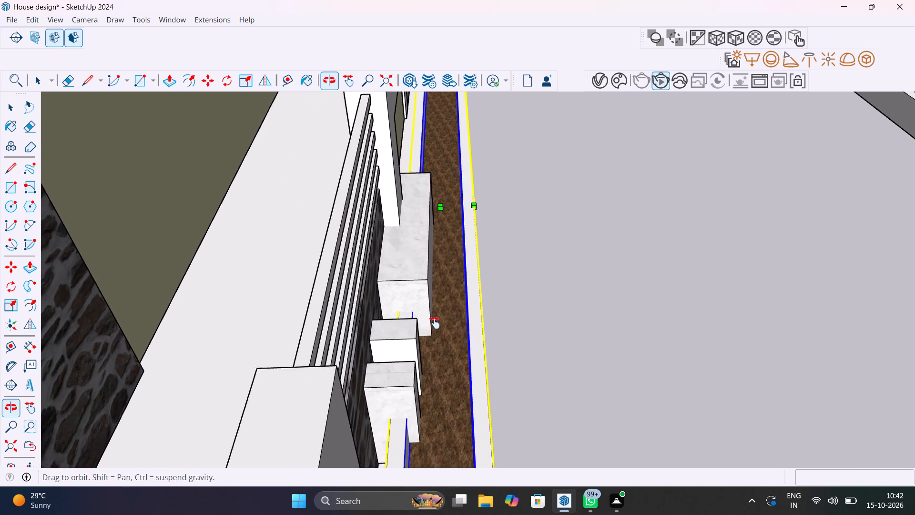
middle_click_drag(435, 323, 381, 305)
scroll(476, 213, "up", 9)
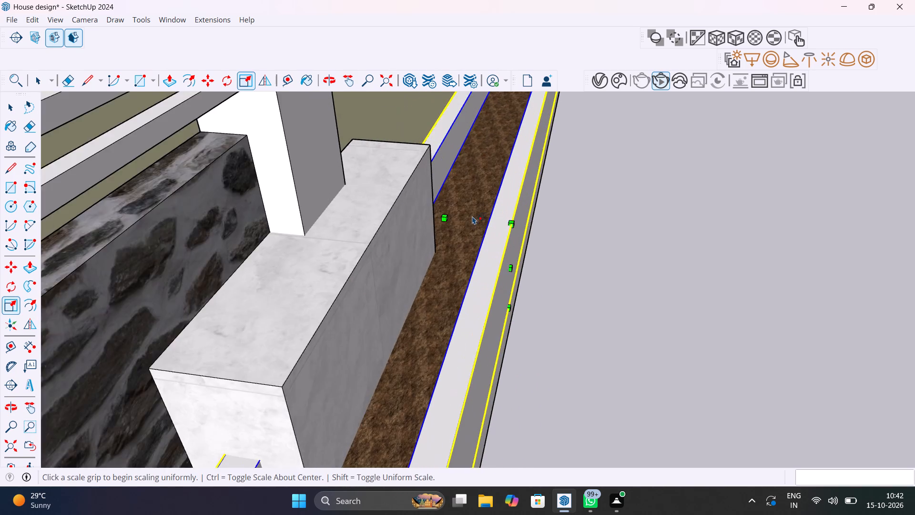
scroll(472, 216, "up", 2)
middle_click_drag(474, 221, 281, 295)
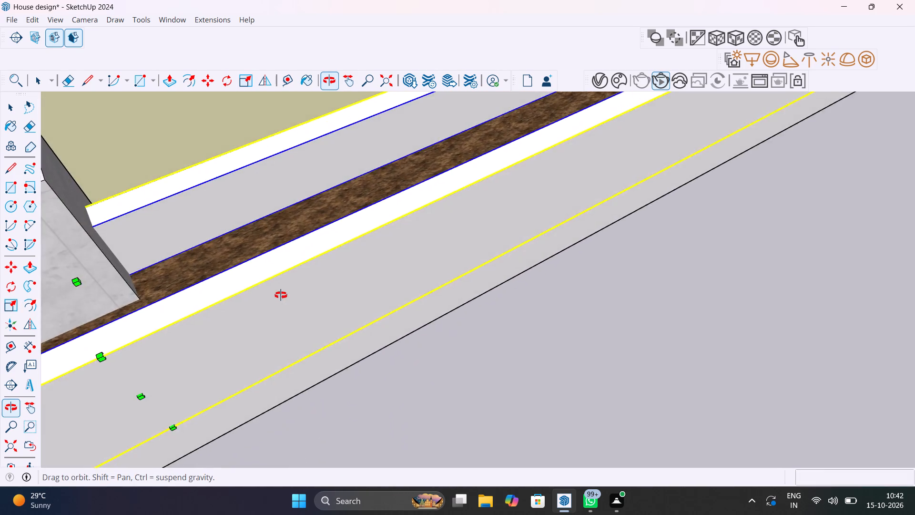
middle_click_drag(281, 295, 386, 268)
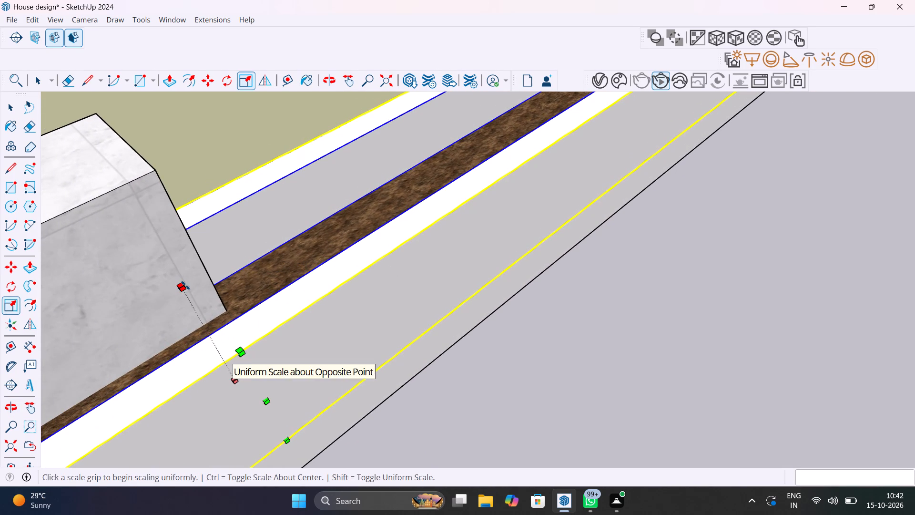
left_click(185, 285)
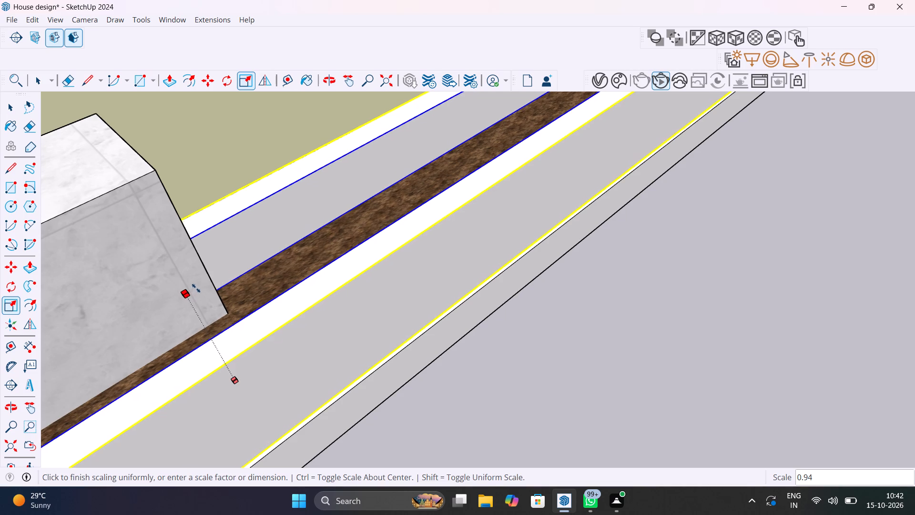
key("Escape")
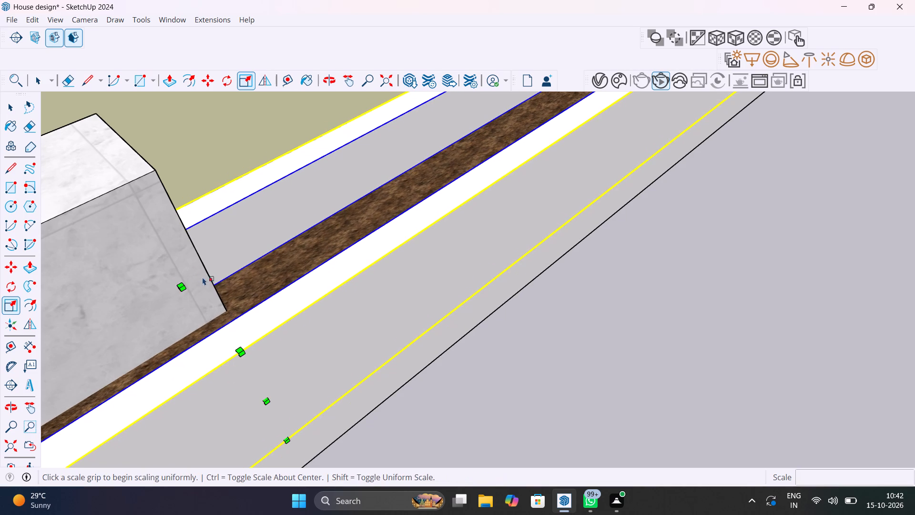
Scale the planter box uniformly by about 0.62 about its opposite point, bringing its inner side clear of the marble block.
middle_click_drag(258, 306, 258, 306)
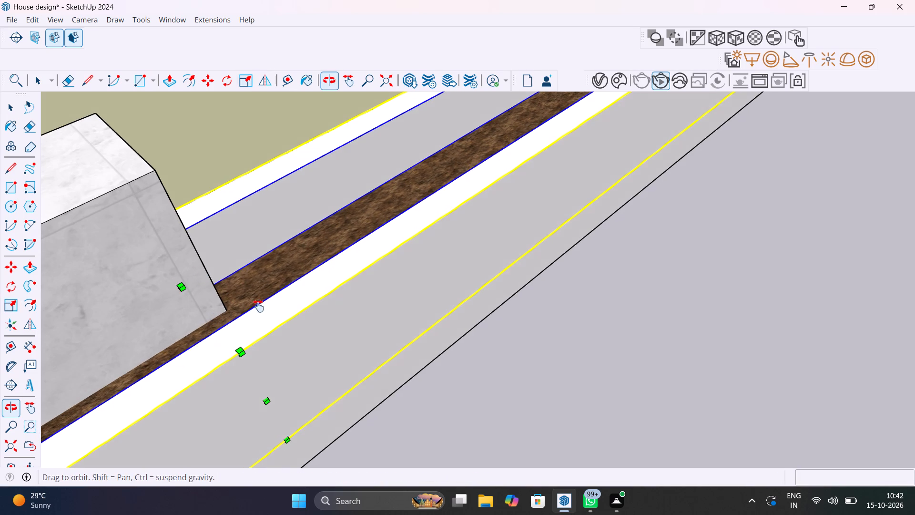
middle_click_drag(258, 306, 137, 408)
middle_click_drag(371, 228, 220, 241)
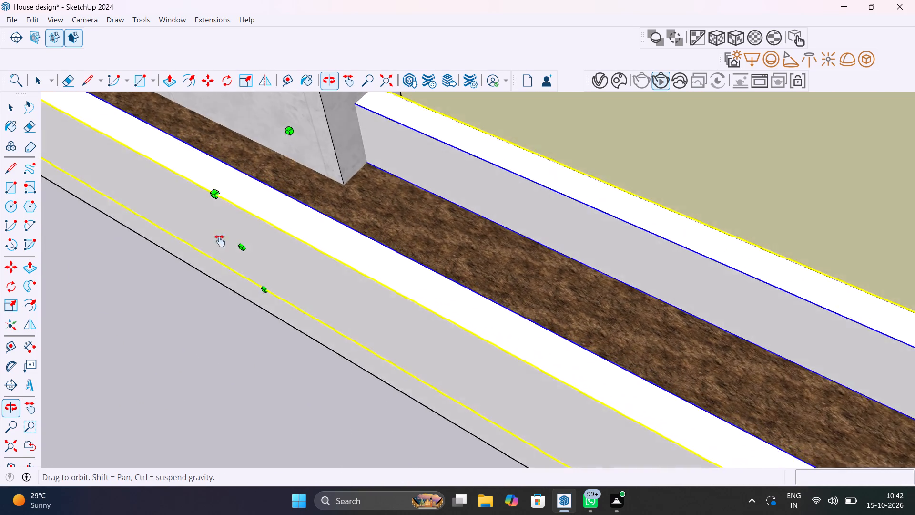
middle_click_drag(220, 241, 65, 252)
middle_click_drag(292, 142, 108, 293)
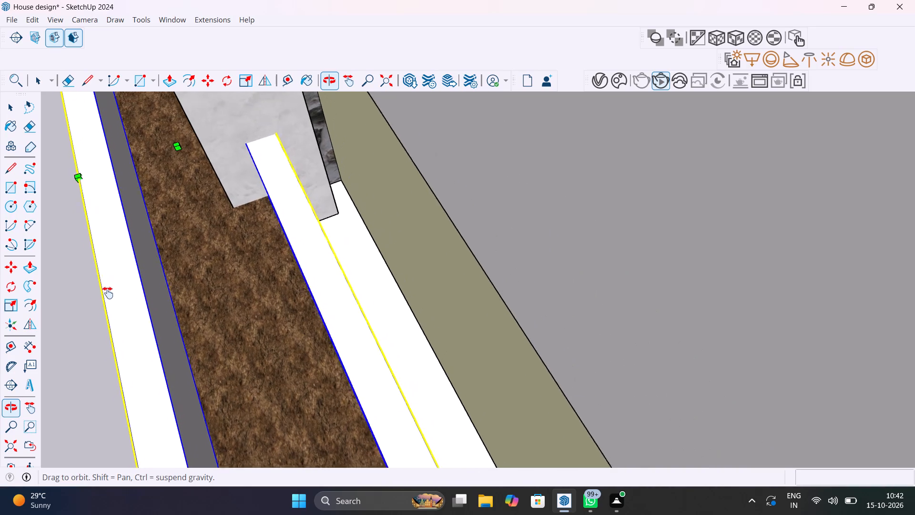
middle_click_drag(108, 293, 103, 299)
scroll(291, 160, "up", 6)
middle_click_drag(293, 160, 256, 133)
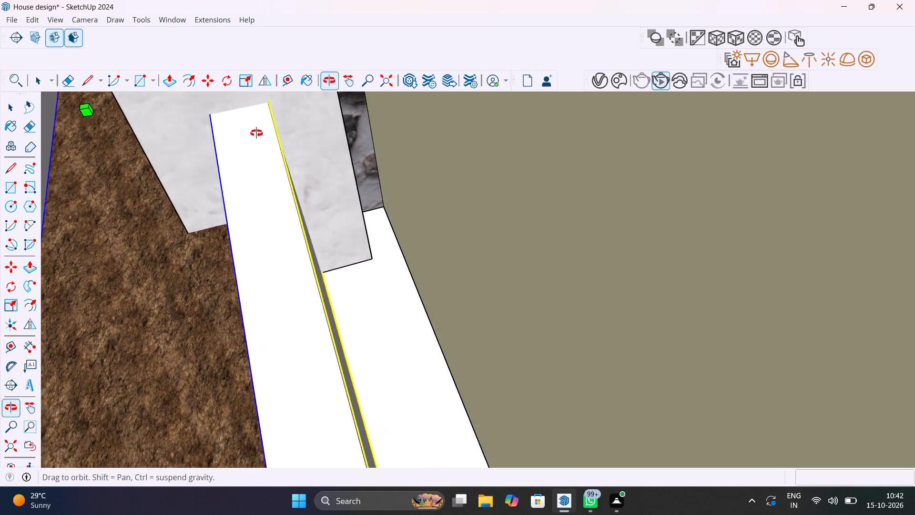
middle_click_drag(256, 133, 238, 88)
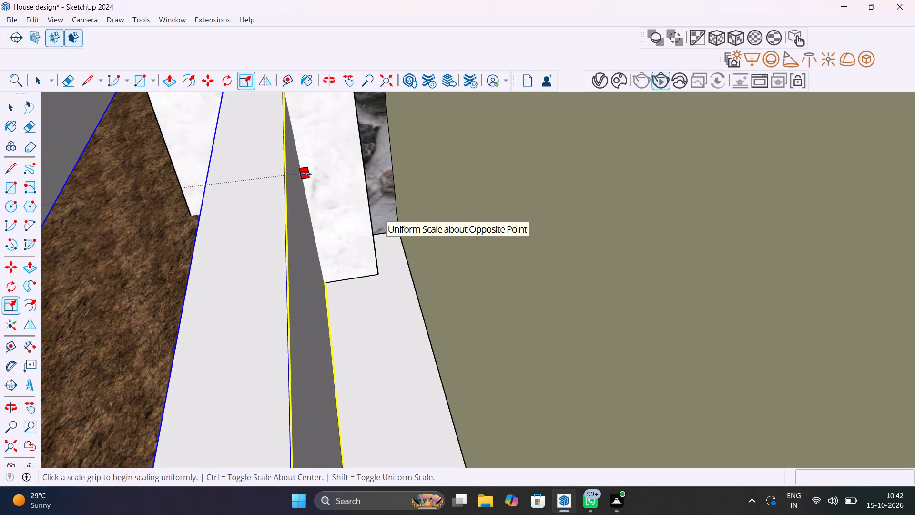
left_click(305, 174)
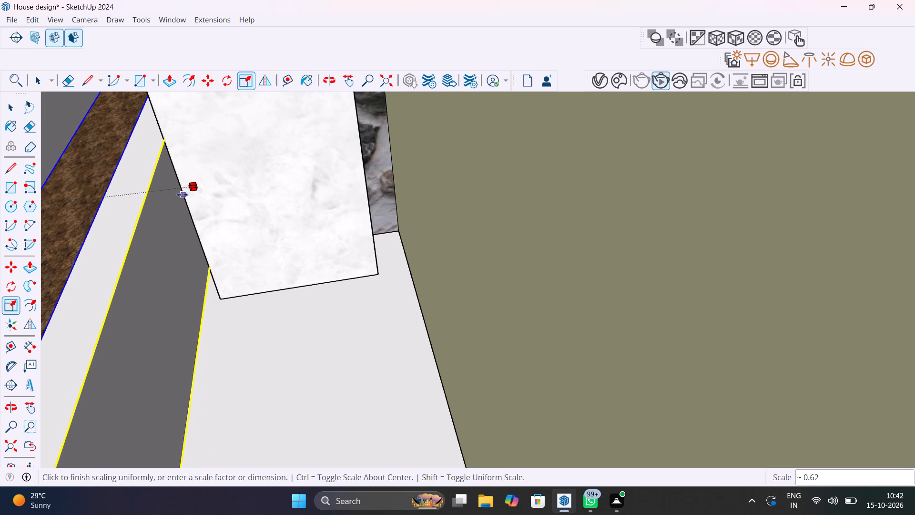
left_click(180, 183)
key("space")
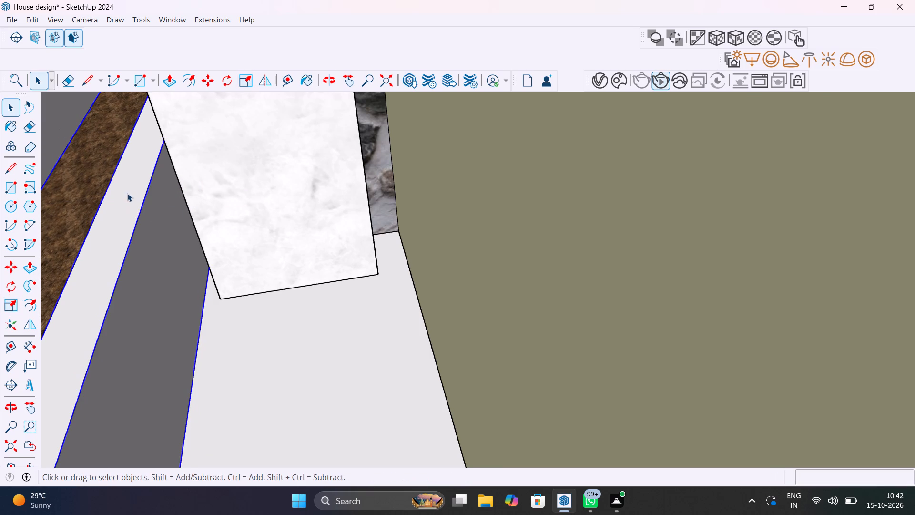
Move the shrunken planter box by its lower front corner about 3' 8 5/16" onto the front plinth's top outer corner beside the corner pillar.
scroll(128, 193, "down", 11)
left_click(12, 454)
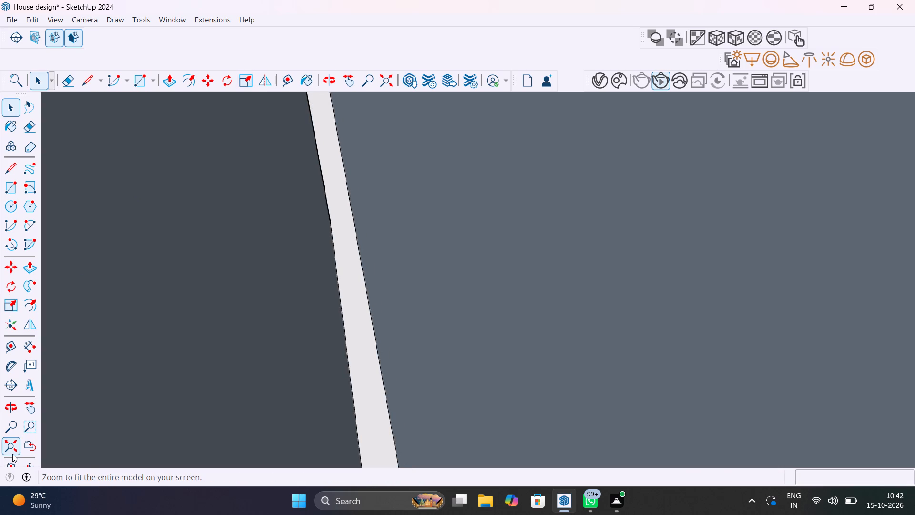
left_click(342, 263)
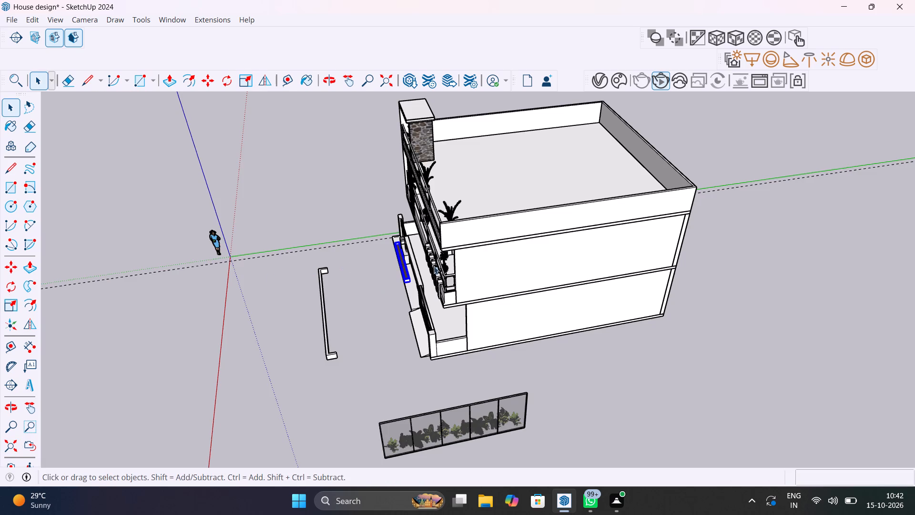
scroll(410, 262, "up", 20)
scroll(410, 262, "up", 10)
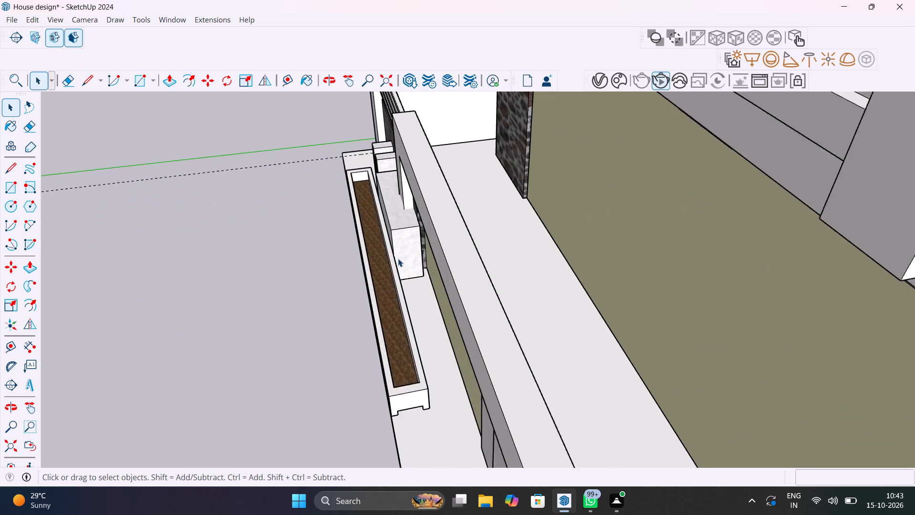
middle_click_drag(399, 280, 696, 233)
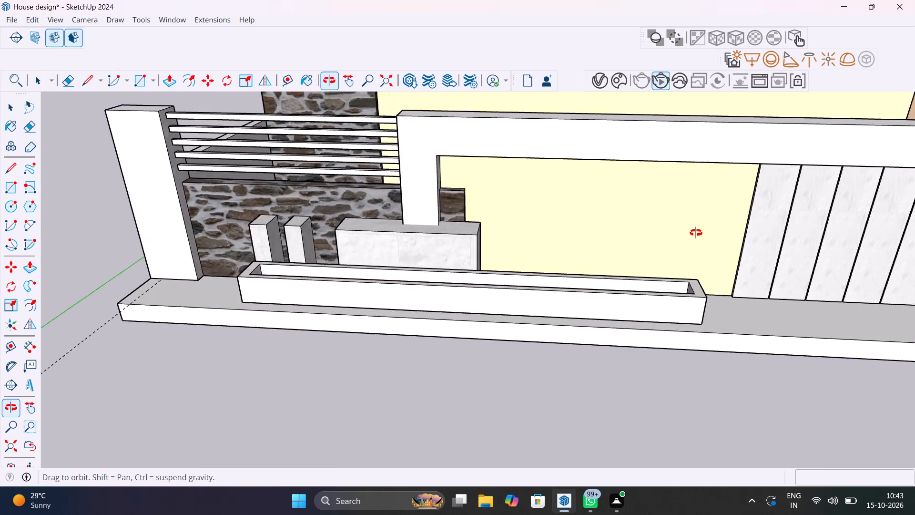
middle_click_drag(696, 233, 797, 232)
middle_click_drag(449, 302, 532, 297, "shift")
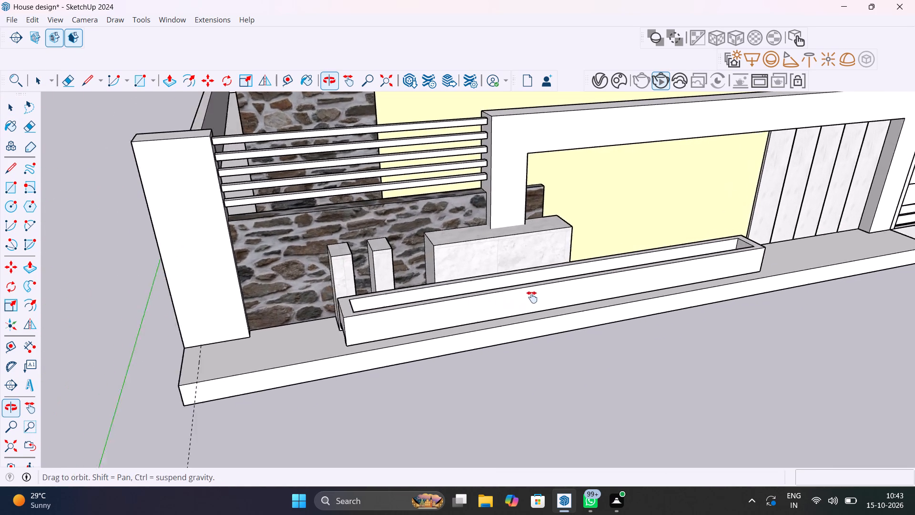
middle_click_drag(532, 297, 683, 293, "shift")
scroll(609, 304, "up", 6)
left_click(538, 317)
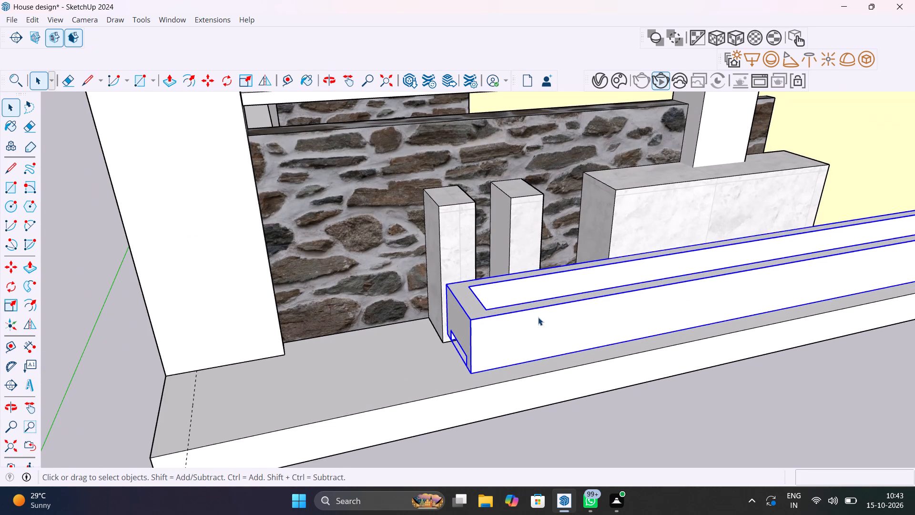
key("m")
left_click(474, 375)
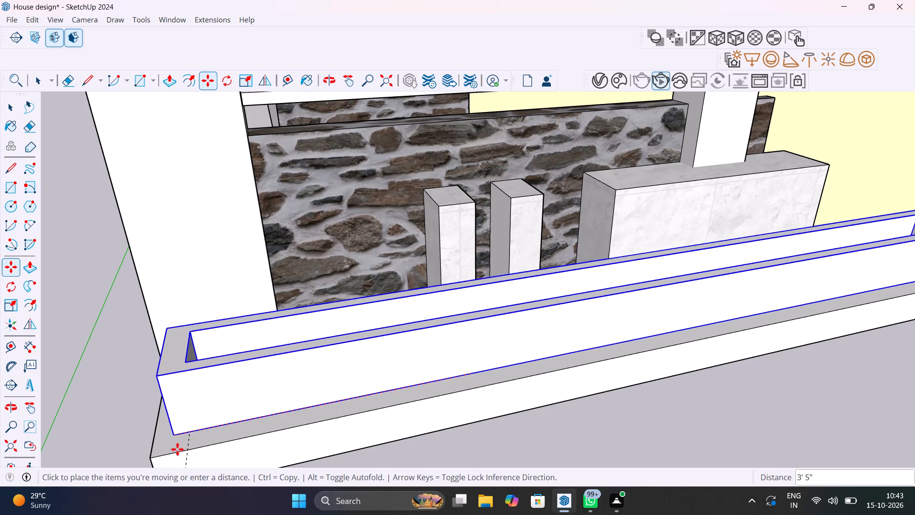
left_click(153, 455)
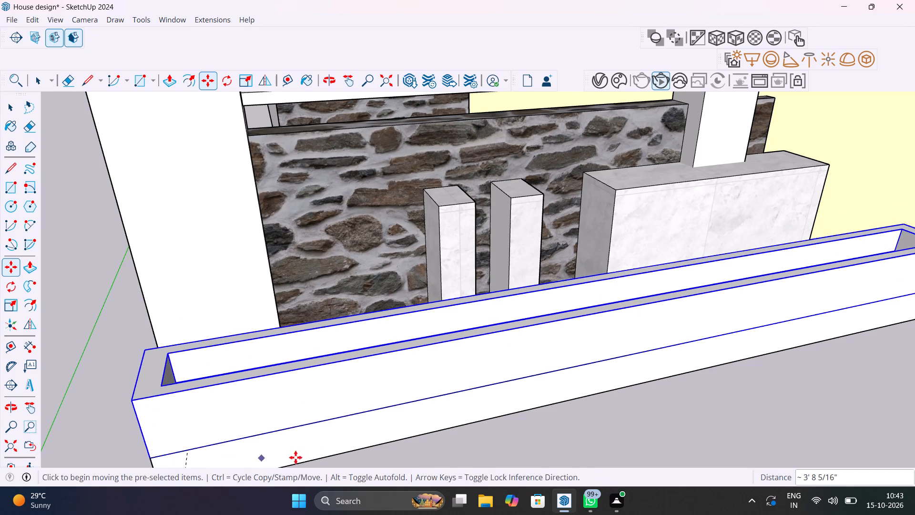
Examine the planter box's fit along the front plinth and its proportion to the compound wall, gate and whole elevation.
middle_click_drag(392, 462, 620, 438)
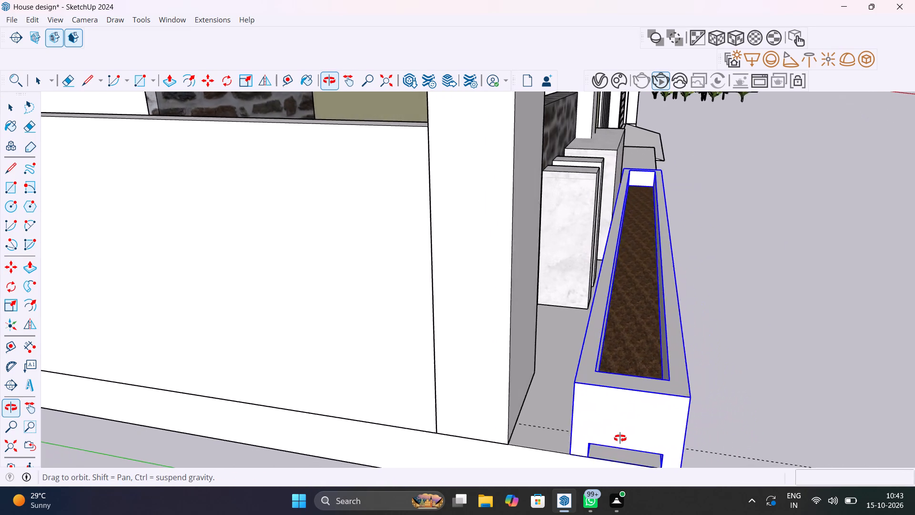
middle_click_drag(620, 438, 623, 479)
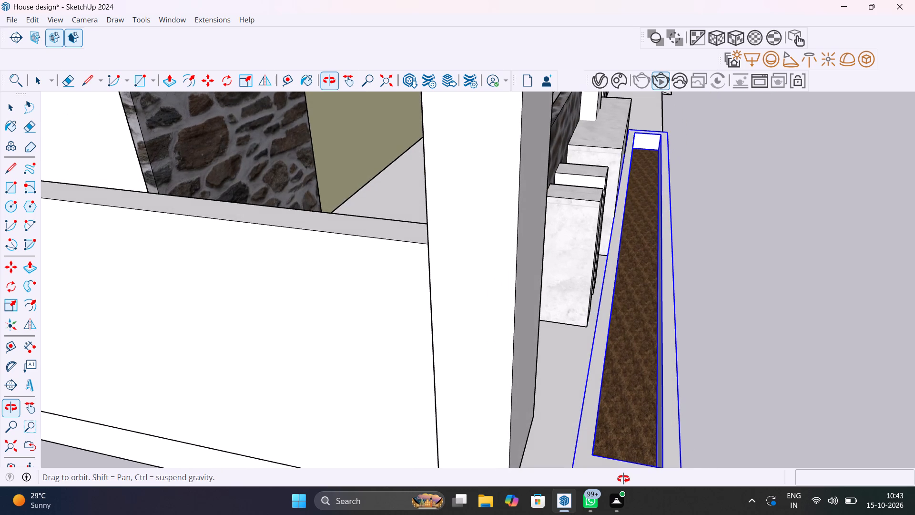
middle_click_drag(623, 479, 551, 452)
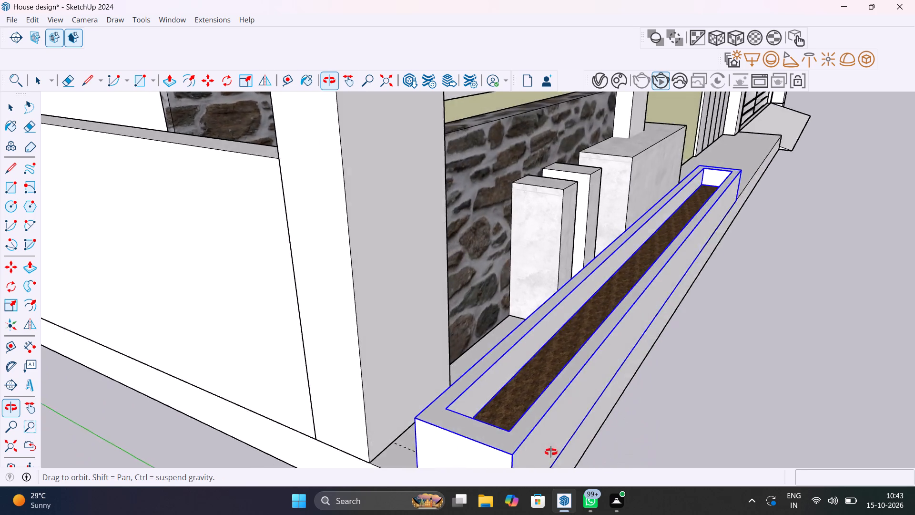
middle_click_drag(551, 452, 307, 427)
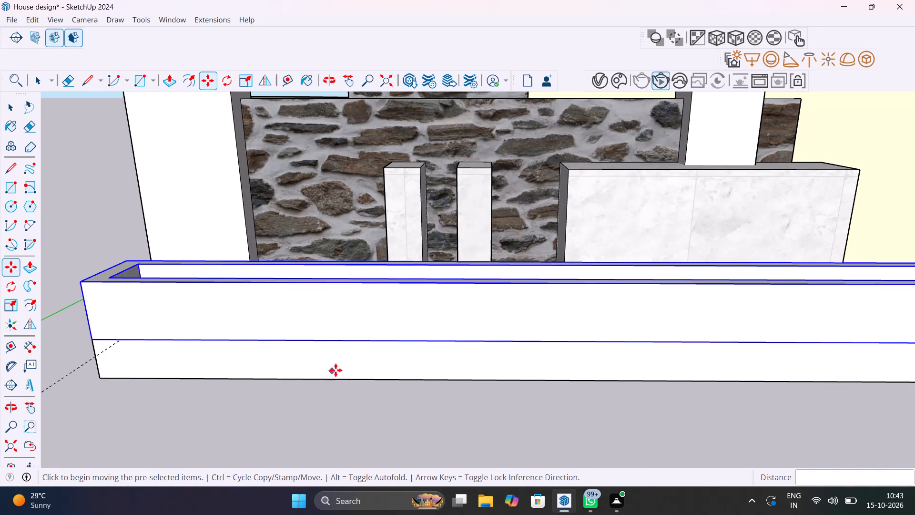
scroll(352, 367, "down", 8)
middle_click_drag(564, 412, 467, 395, "shift")
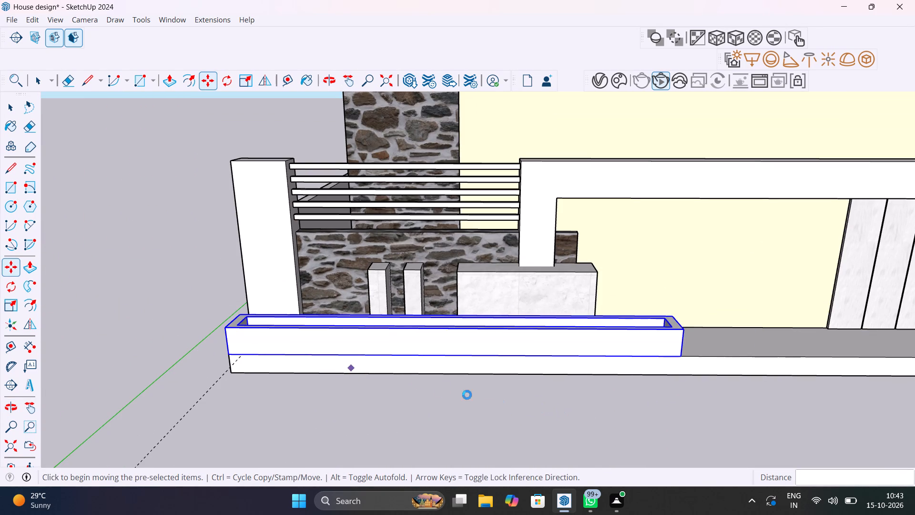
middle_click_drag(467, 395, 400, 379, "shift")
scroll(488, 313, "down", 11)
middle_click_drag(521, 414, 520, 418)
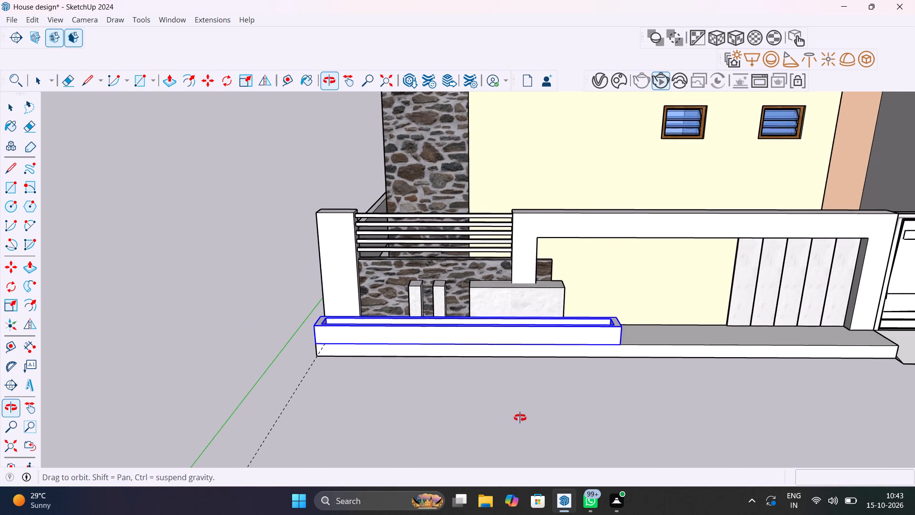
middle_click_drag(520, 418, 315, 402)
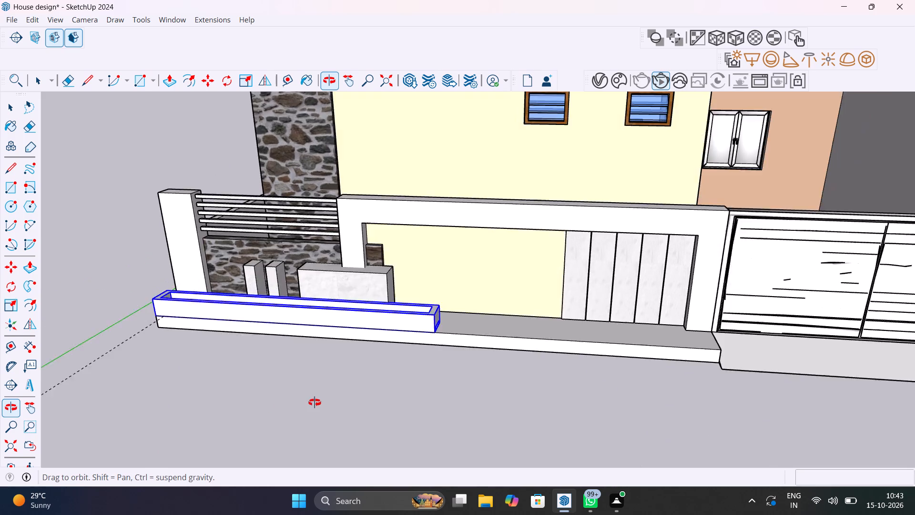
middle_click_drag(315, 402, 317, 402)
scroll(413, 374, "down", 13)
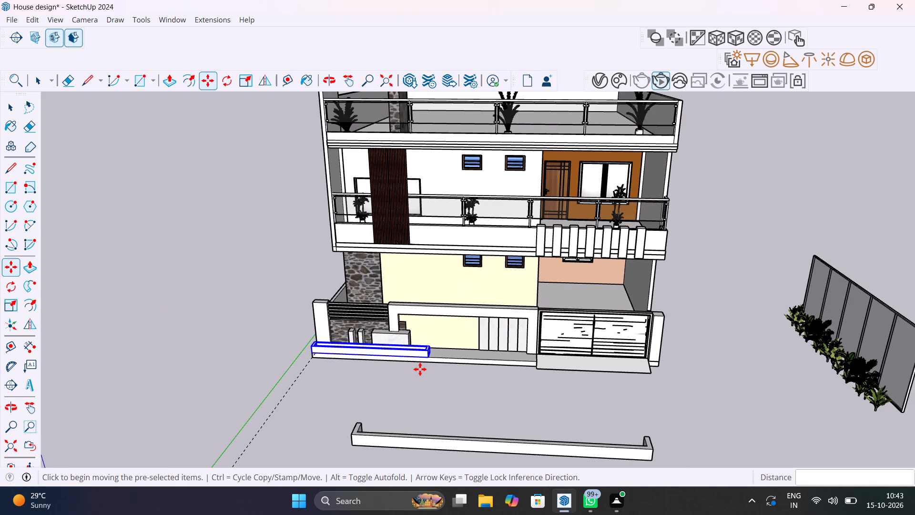
Undo the planter box's moves, scalings and rotation and the low front wall's relocation, back to the box under its plants beside the panels.
key("ctrl+z")
key("ctrl+z")
key("ctrl+z")
key("ctrl+z")
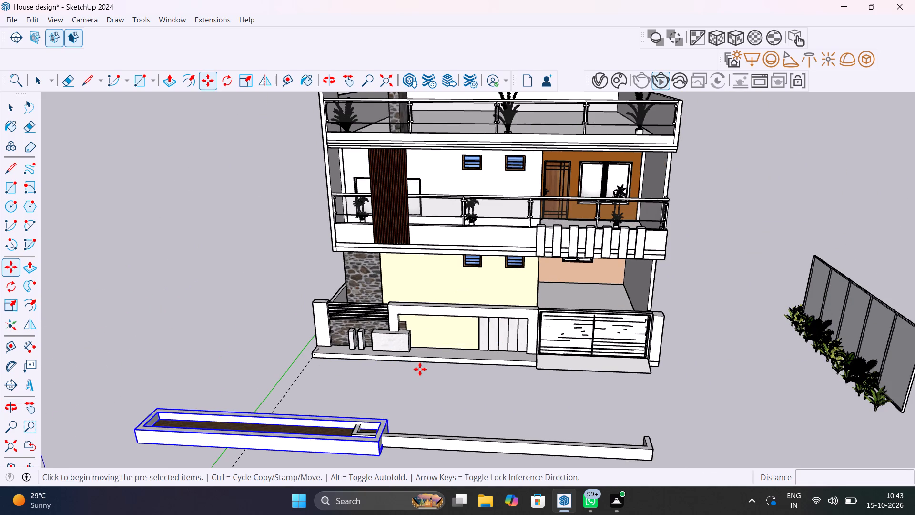
key("ctrl+z")
key("ctrl+z")
key("ctrl+z")
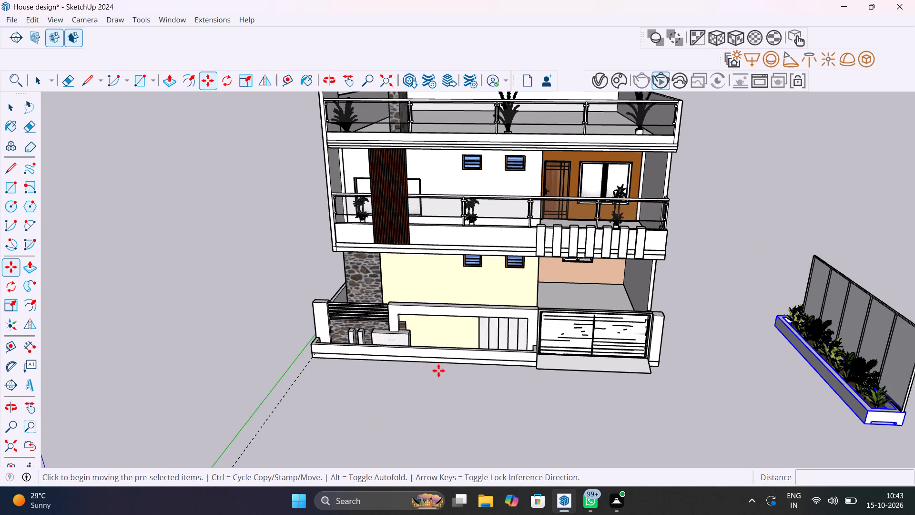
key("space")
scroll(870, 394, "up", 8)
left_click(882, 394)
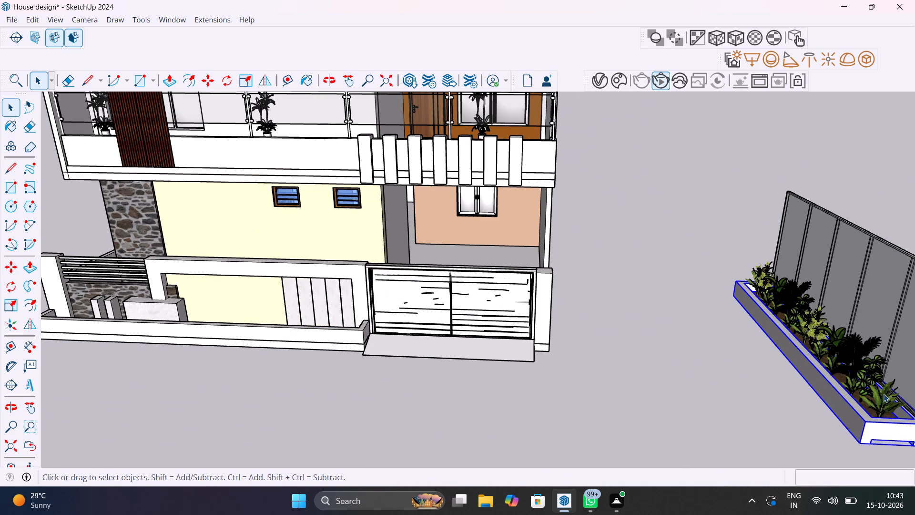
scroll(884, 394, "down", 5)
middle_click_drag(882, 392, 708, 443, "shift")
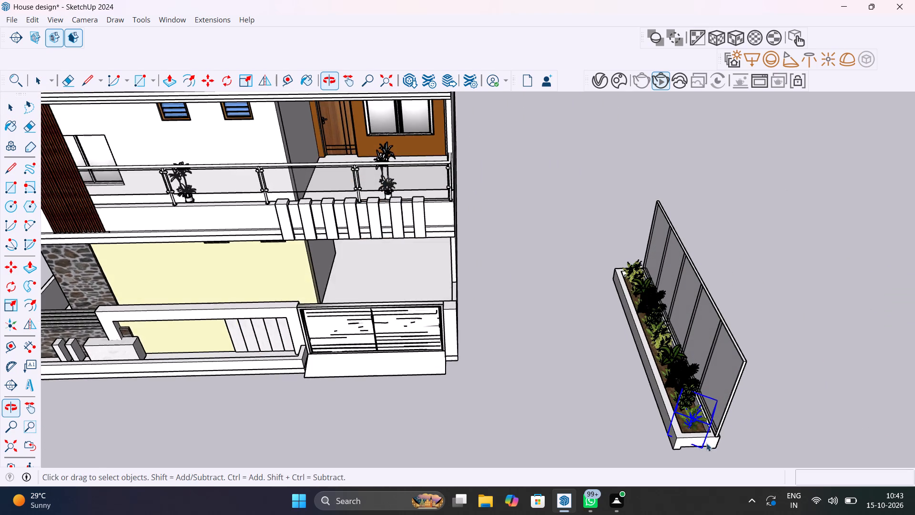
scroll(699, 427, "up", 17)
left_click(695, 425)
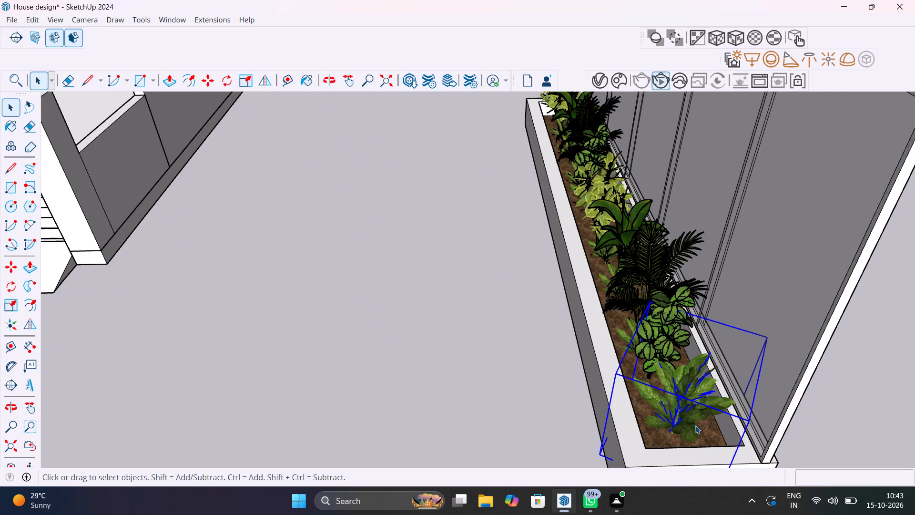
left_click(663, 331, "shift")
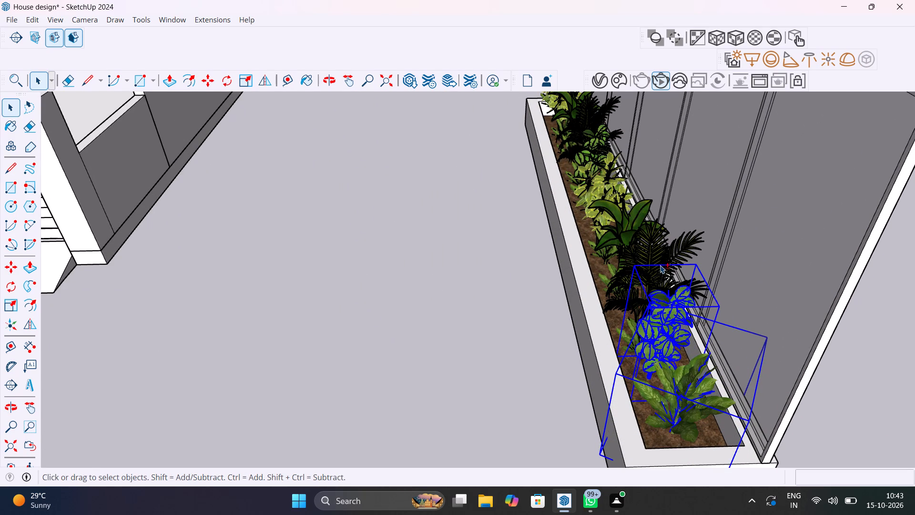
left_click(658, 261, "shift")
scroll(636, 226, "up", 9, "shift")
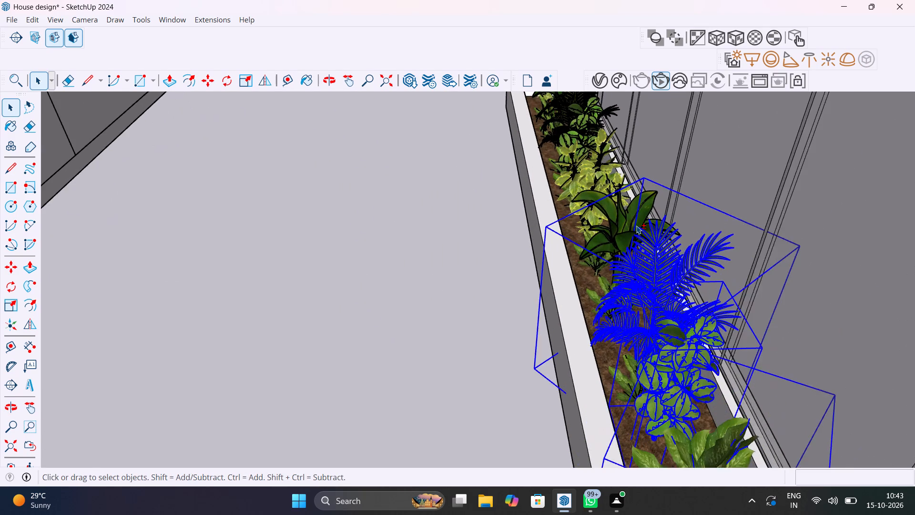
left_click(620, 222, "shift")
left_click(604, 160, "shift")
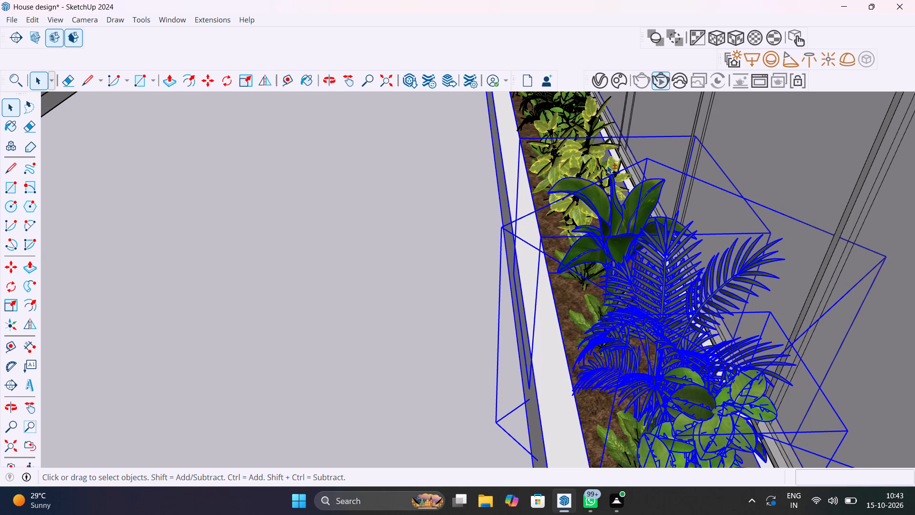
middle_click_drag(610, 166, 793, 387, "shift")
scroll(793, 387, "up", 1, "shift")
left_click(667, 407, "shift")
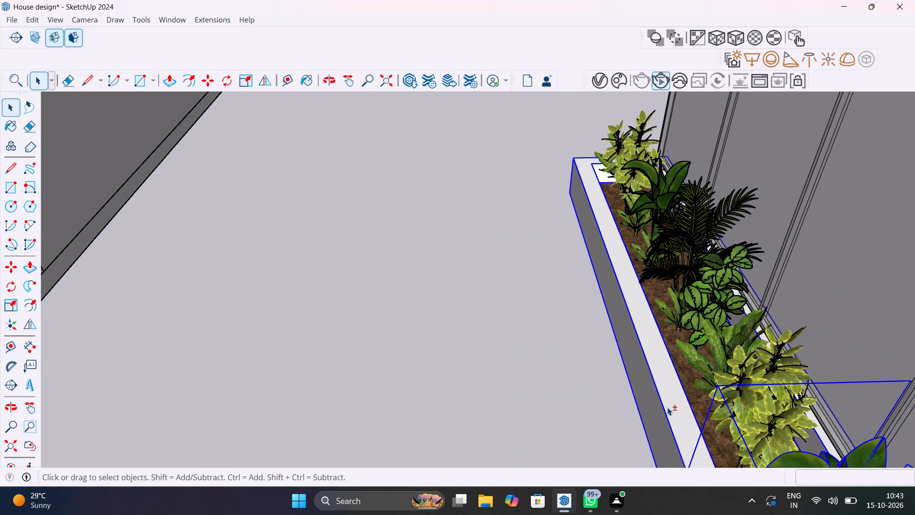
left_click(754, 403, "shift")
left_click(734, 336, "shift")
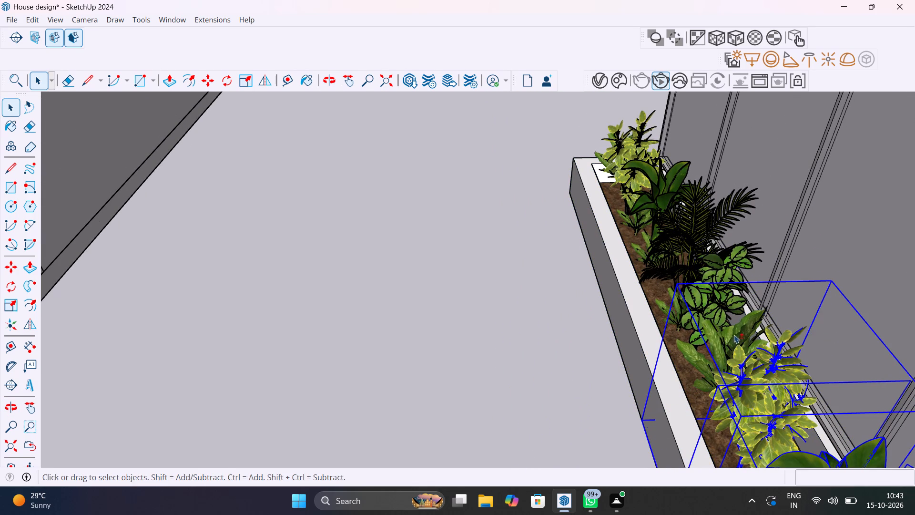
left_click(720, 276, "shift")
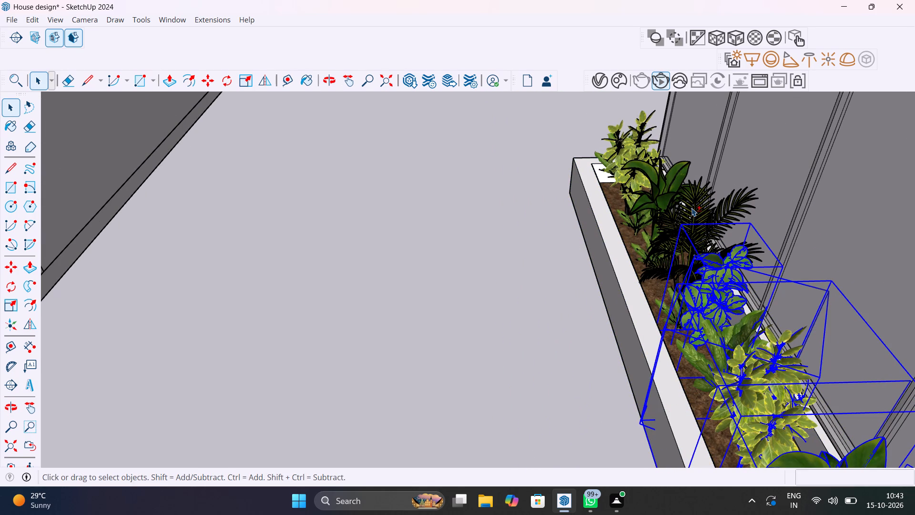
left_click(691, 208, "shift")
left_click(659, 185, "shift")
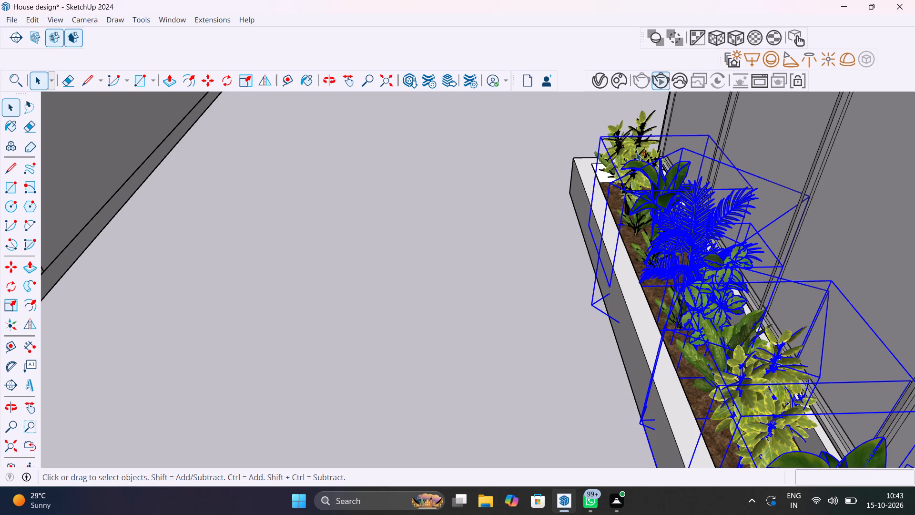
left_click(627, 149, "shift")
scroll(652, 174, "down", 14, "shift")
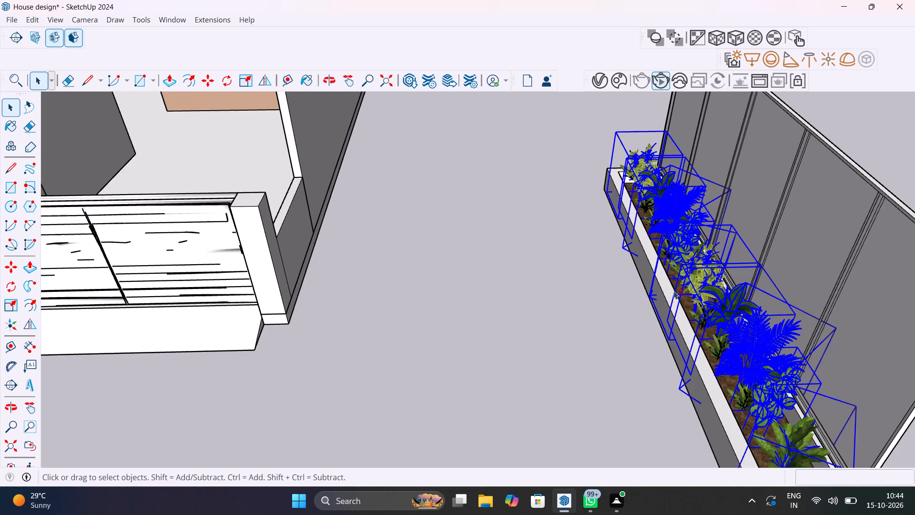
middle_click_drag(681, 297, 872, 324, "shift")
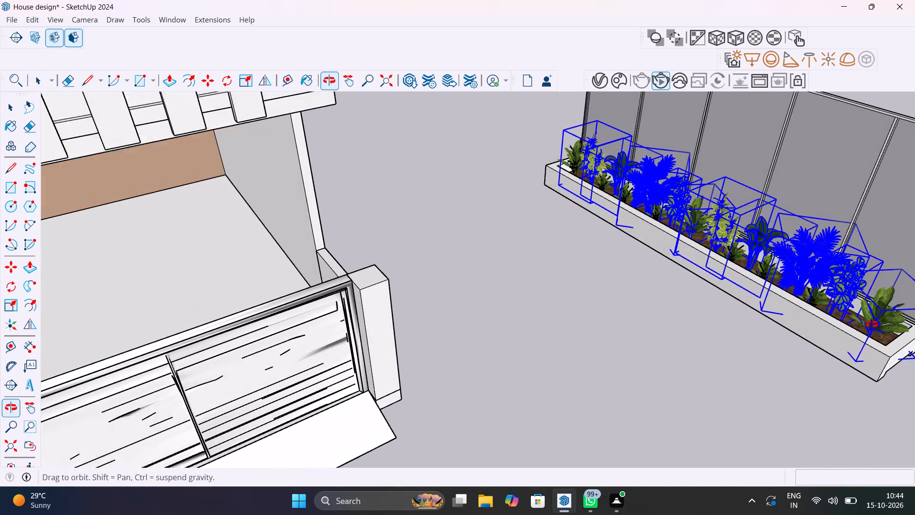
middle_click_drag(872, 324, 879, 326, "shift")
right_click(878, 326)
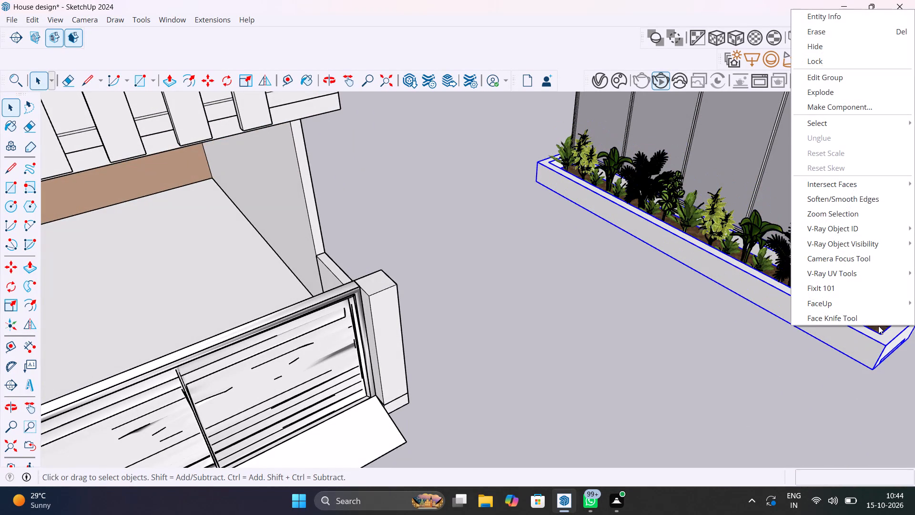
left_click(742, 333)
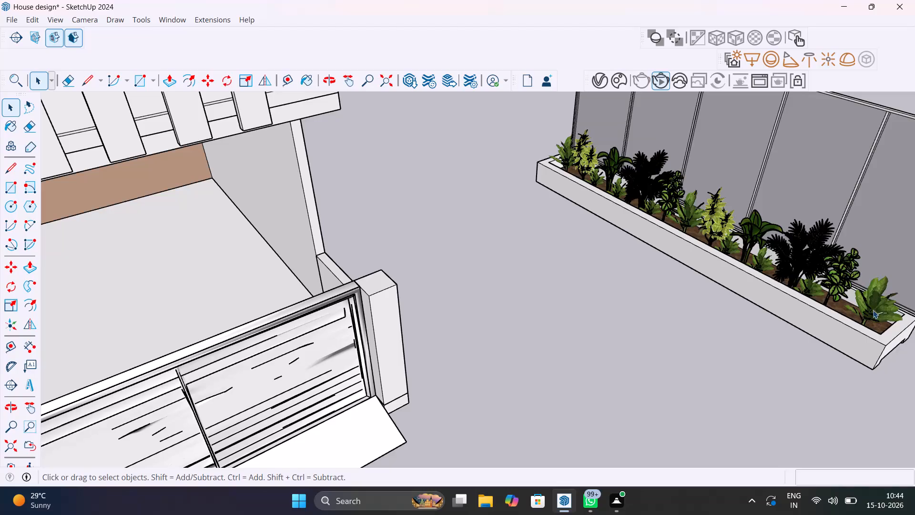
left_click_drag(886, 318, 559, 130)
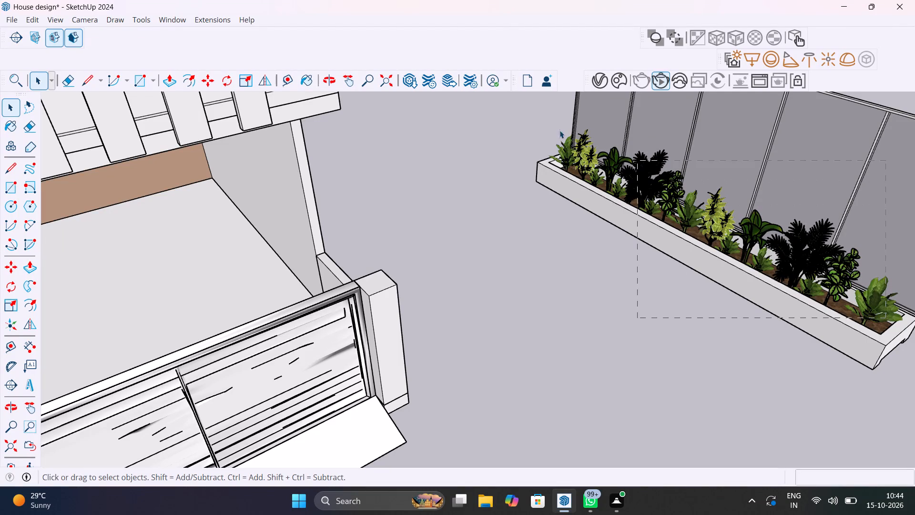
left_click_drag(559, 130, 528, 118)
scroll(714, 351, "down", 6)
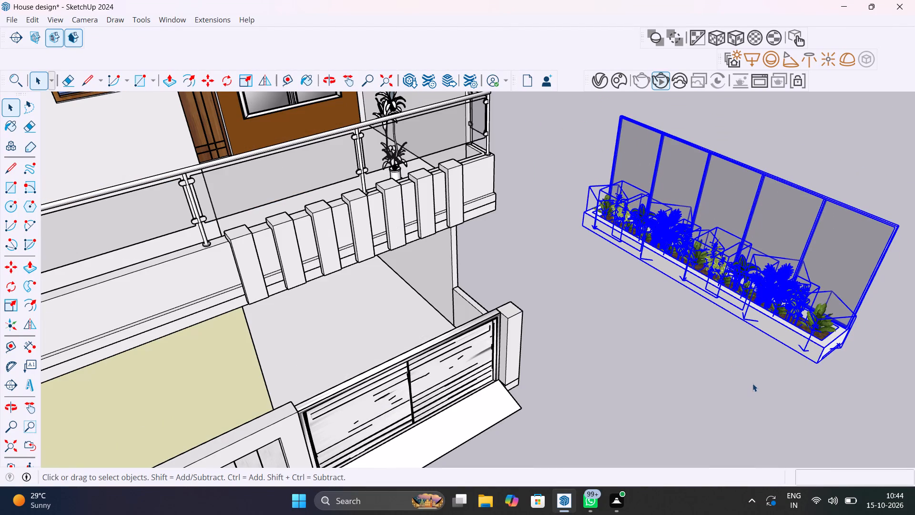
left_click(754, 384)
Move the framed panel screen by its lower end corner away from behind the planter box, clear of the plants.
left_click(857, 267)
middle_click_drag(865, 281, 754, 247)
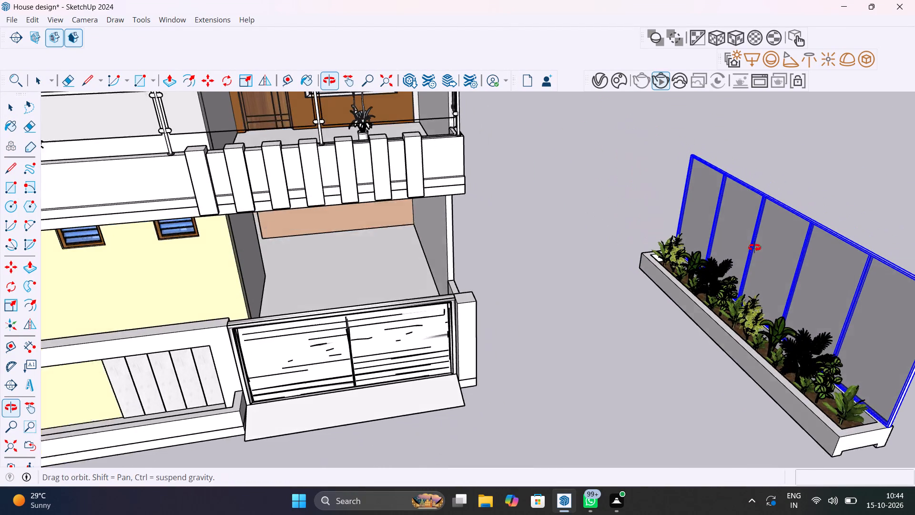
middle_click_drag(754, 247, 752, 247)
key("m")
left_click(892, 443)
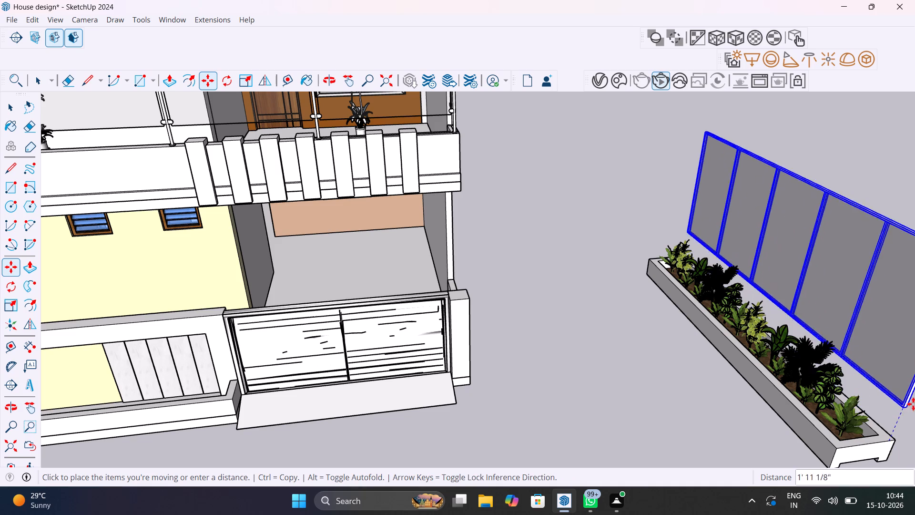
left_click(894, 304)
key("space")
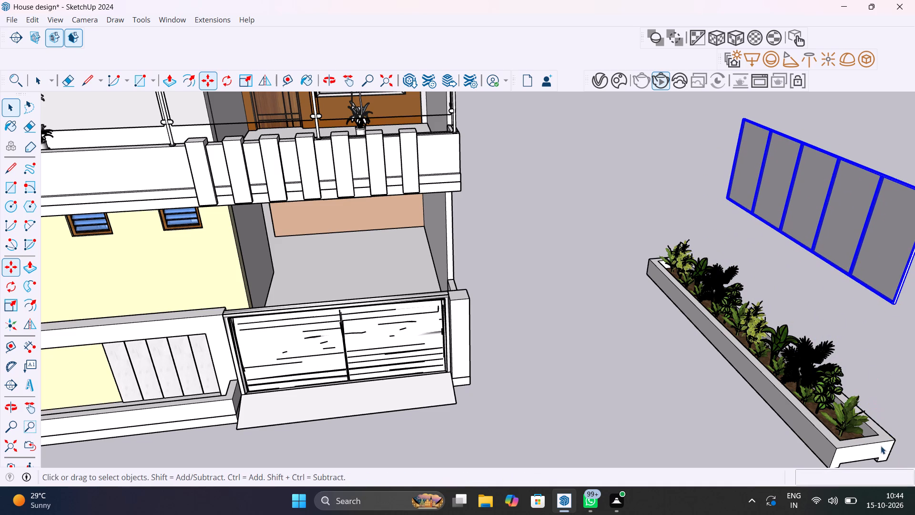
Move the planter box out from under its plants, finishing with a move of about 52' 7 3/16" into empty space beyond them.
left_click(857, 453)
key("m")
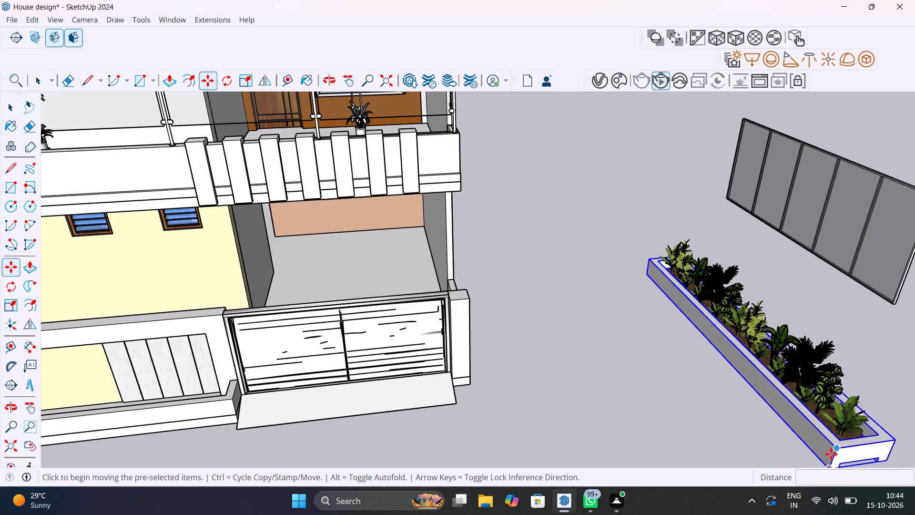
left_click(833, 455)
left_click_drag(767, 460, 754, 463)
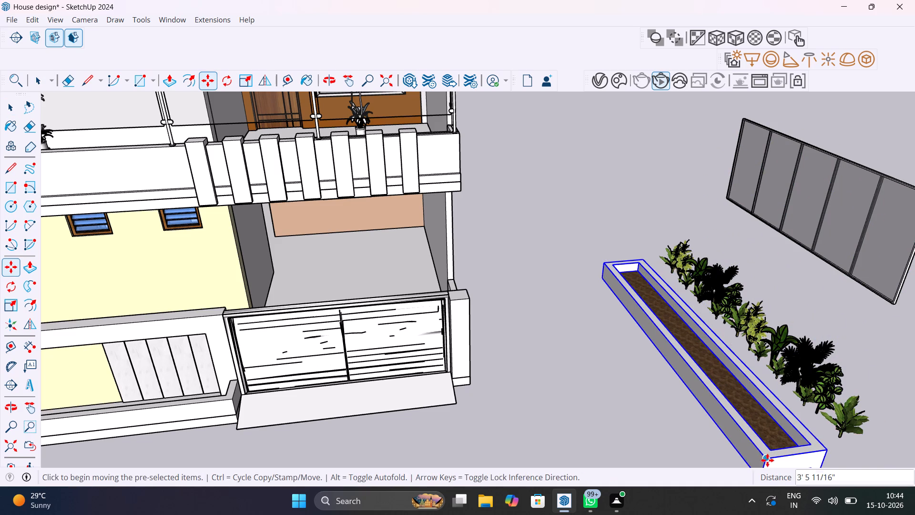
left_click(767, 460)
left_click(699, 145)
key("space")
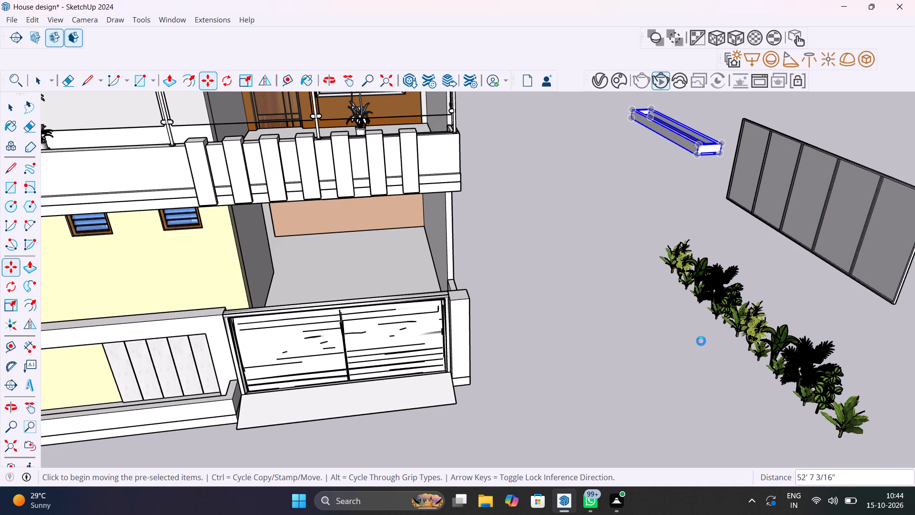
Select the whole row of freestanding plants and combine them into one group.
scroll(701, 341, "down", 6)
middle_click_drag(701, 364, 786, 420)
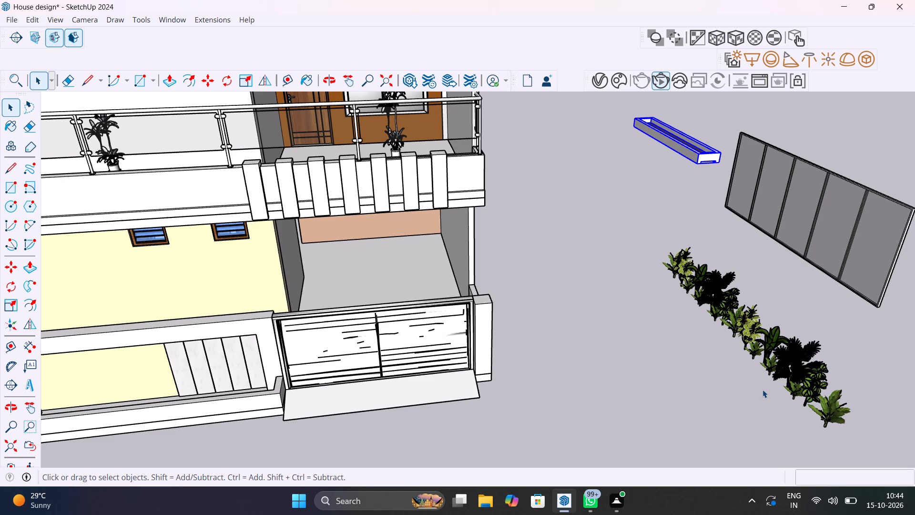
middle_click_drag(793, 395, 726, 345, "shift")
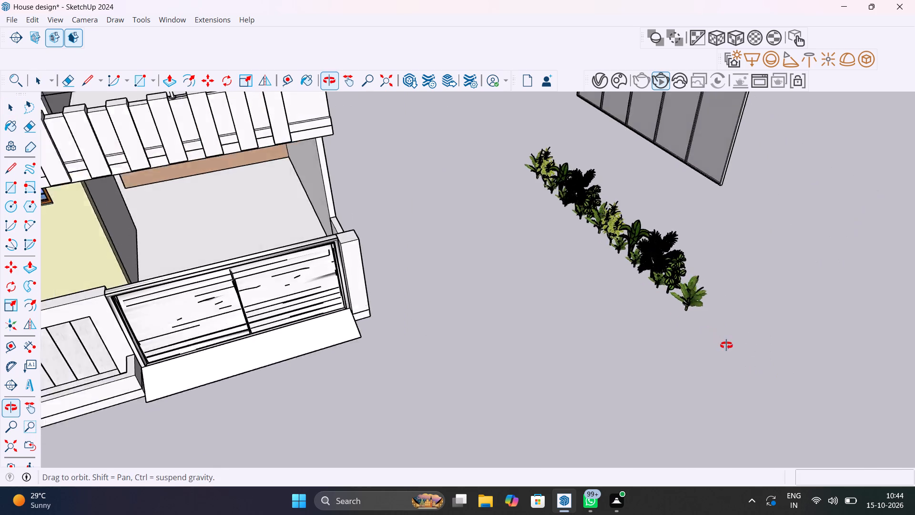
middle_click_drag(726, 345, 732, 348, "shift")
left_click_drag(772, 350, 543, 165)
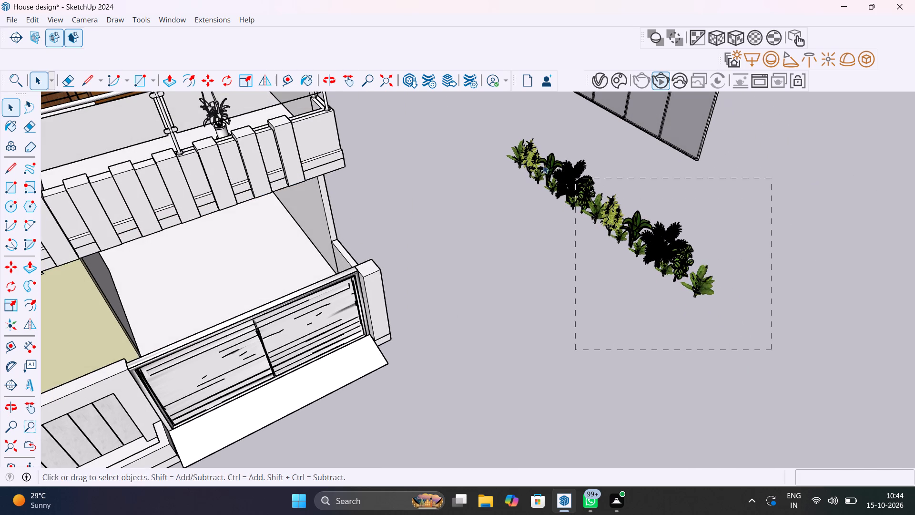
left_click_drag(543, 165, 451, 133)
scroll(708, 331, "down", 5)
middle_click_drag(712, 333, 728, 378, "shift")
left_click(702, 216, "shift")
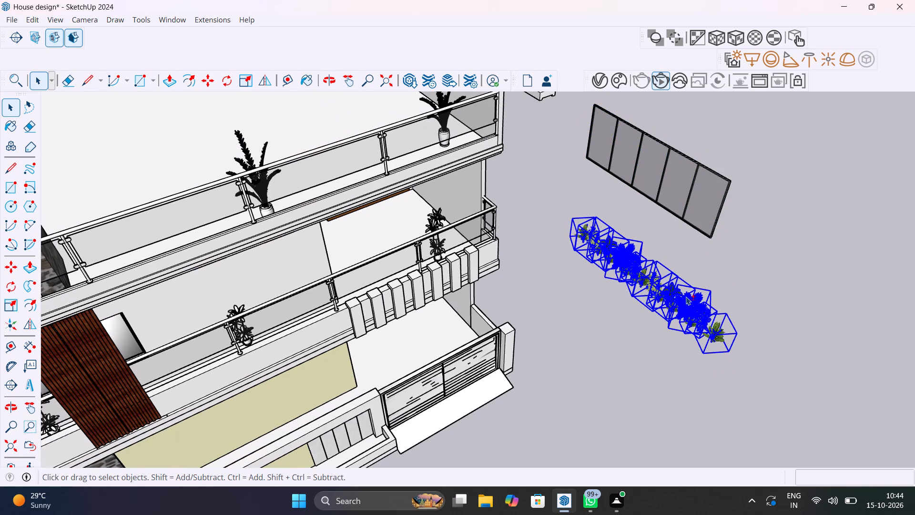
right_click(697, 313, "shift")
left_click(728, 140, "shift")
Move the plant group by its lower front corner about 41' 5 15/16" to the open ground in front of the compound wall.
scroll(718, 314, "down", 9)
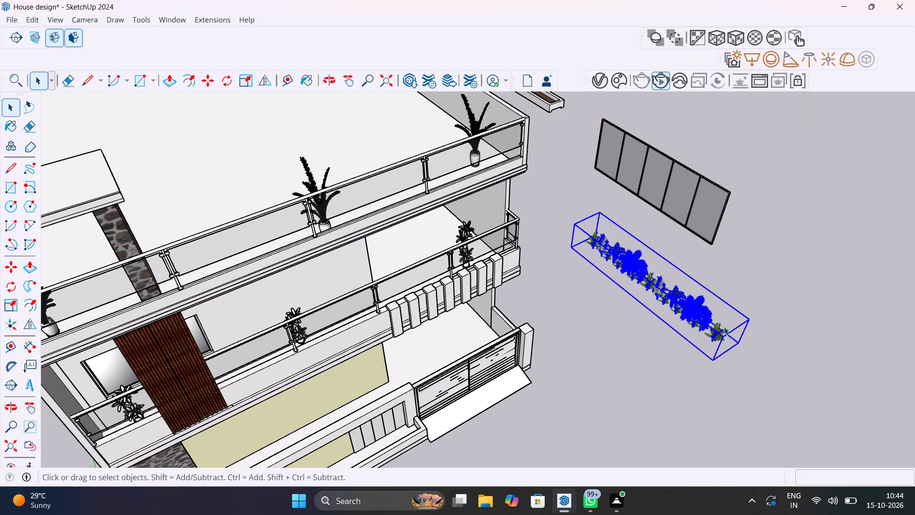
key("m")
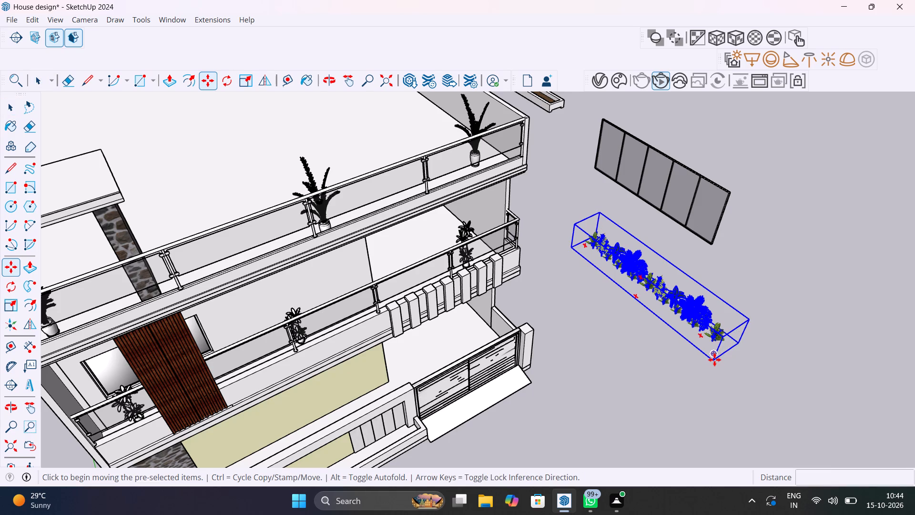
left_click(714, 360)
scroll(639, 370, "down", 7)
scroll(681, 311, "down", 7)
middle_click_drag(677, 343, 733, 216)
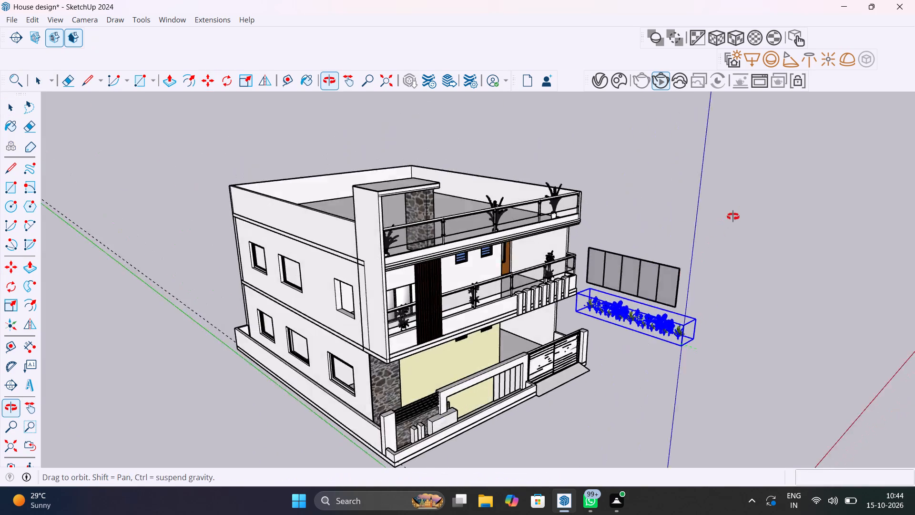
middle_click_drag(733, 216, 735, 216)
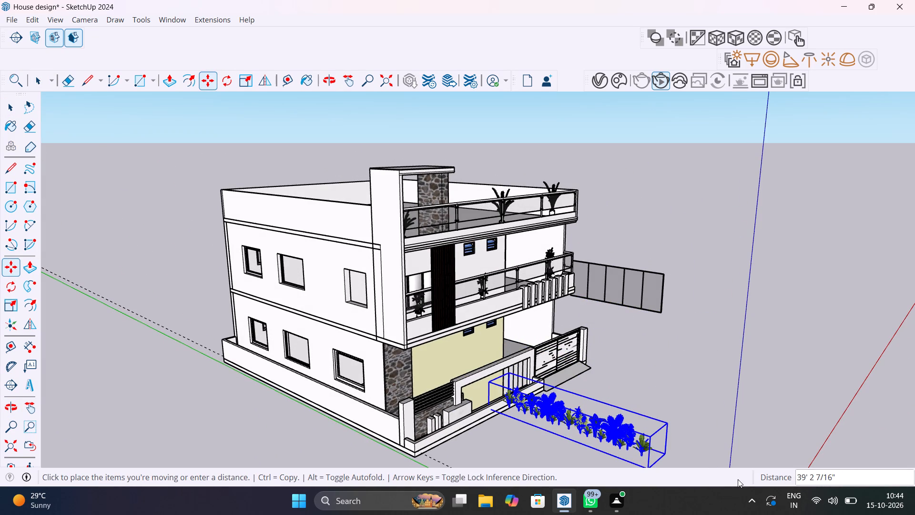
middle_click_drag(732, 474, 586, 327, "shift")
middle_click_drag(615, 358, 493, 252, "shift")
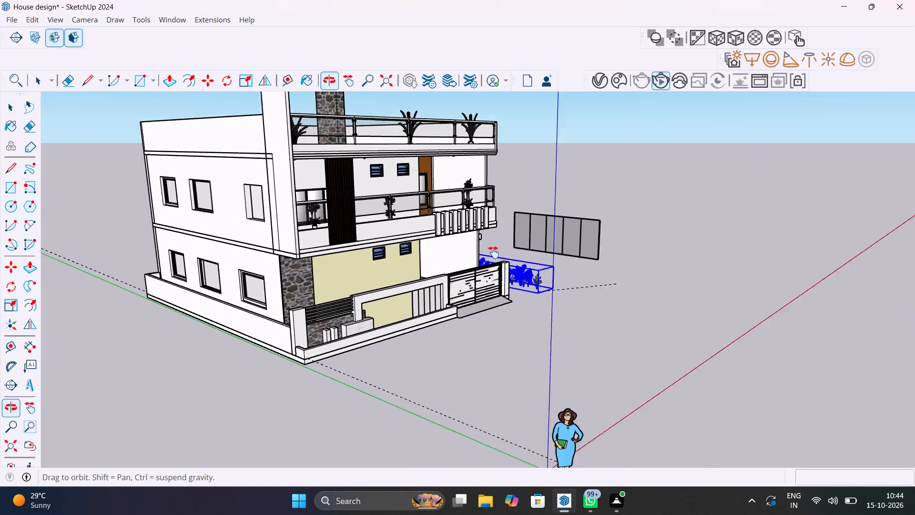
middle_click_drag(493, 252, 521, 319, "shift")
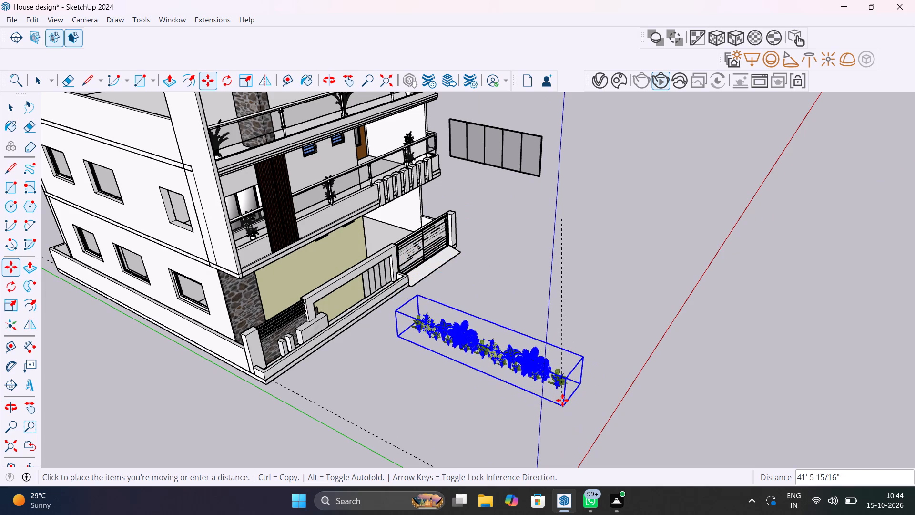
left_click(562, 400)
Rotate the plant group 90 degrees about its lower front corner, parallel to the front compound wall.
key("q")
left_click(569, 412)
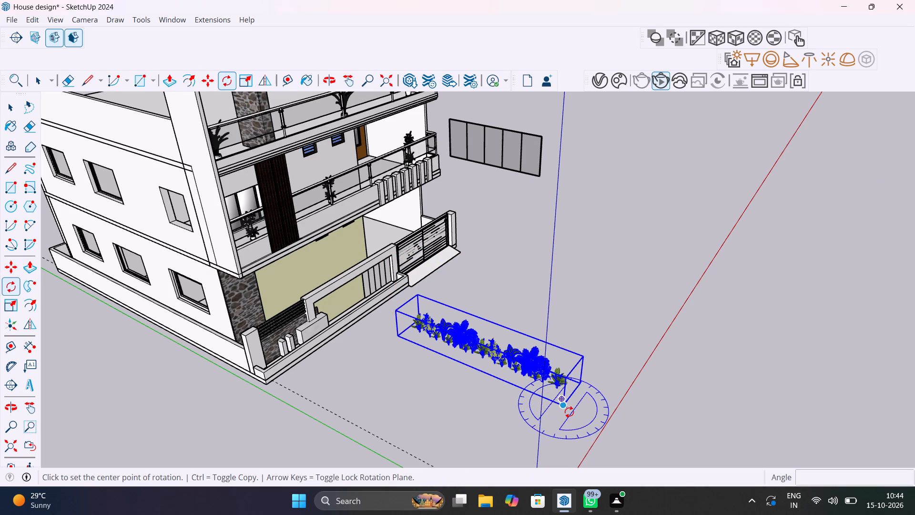
left_click(528, 419)
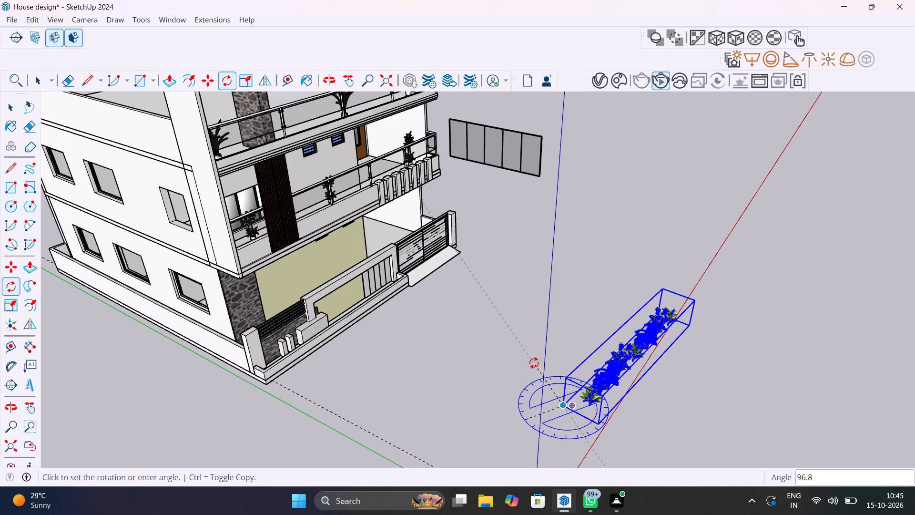
type("90")
key("Return")
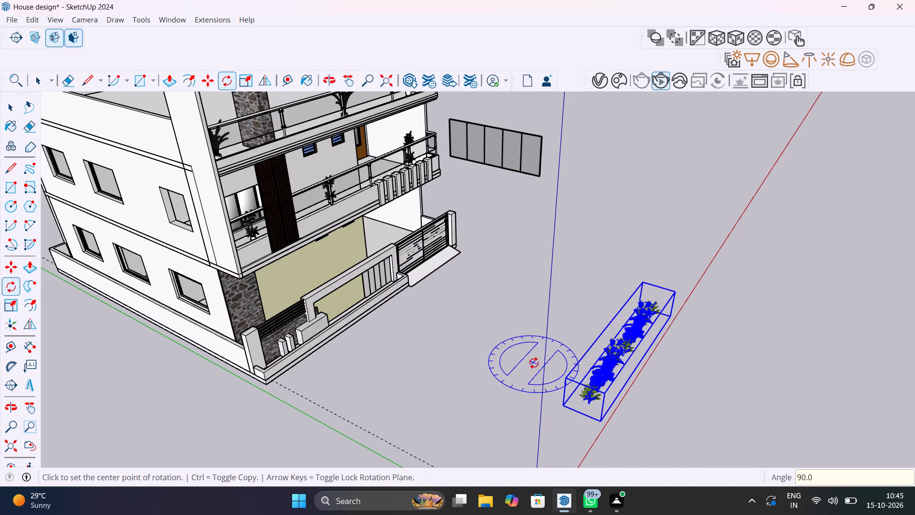
key("space")
Move the rotated plant group by its lower corner about 33' 3 7/8" to the outer end corner of the front compound wall.
scroll(614, 417, "up", 10)
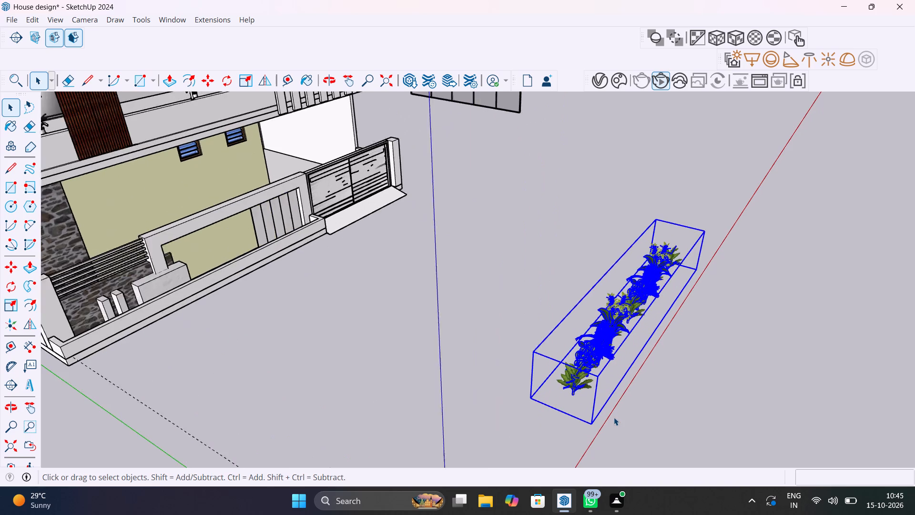
key("m")
left_click(590, 421)
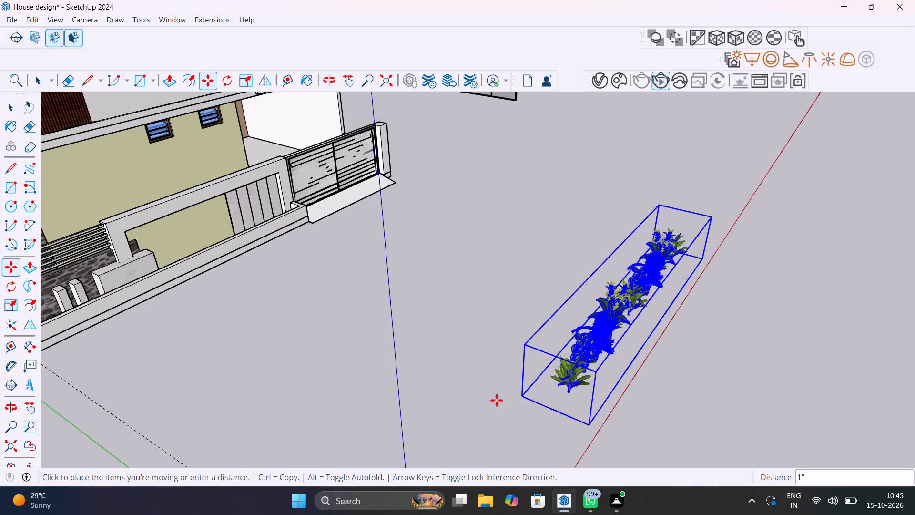
scroll(494, 407, "down", 8)
scroll(149, 365, "up", 5)
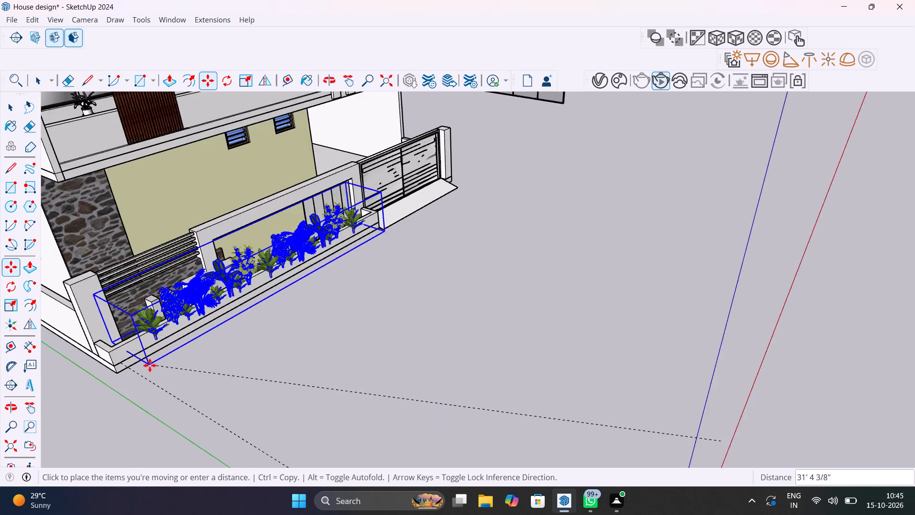
scroll(150, 365, "up", 5)
middle_click_drag(150, 357, 321, 242)
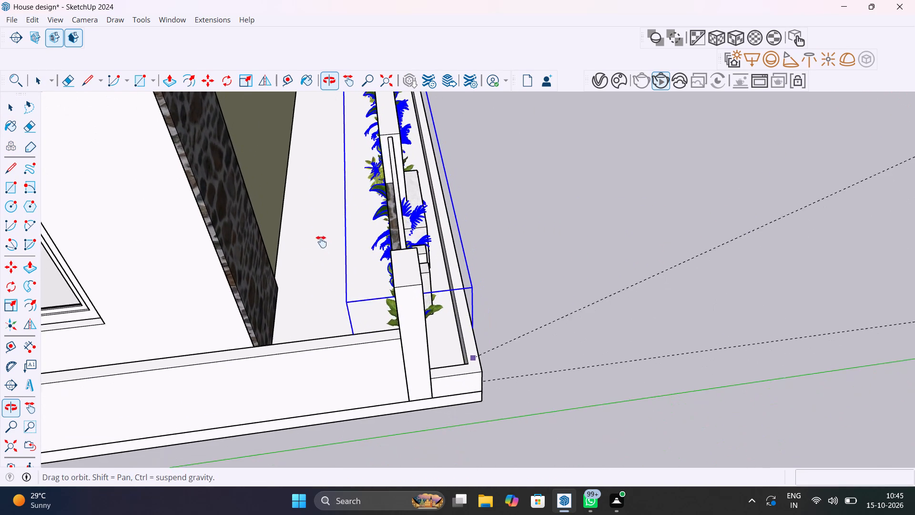
middle_click_drag(321, 242, 320, 239)
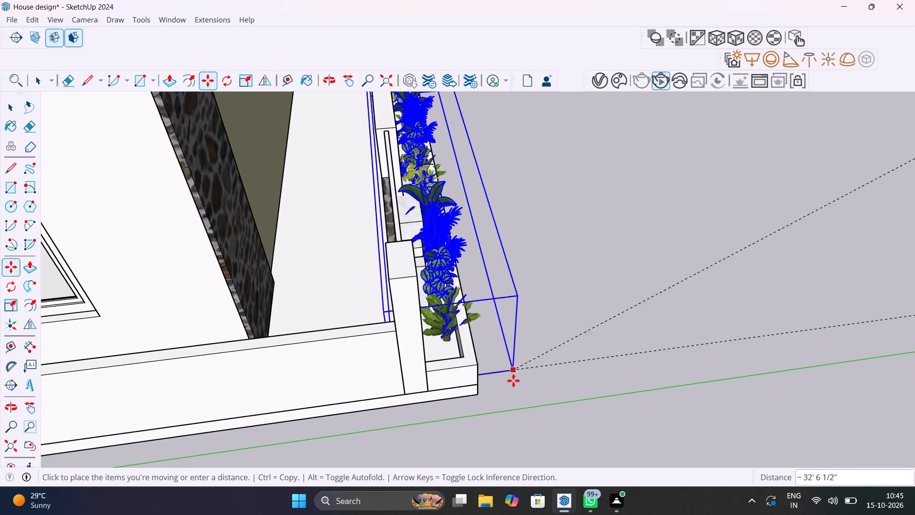
scroll(523, 386, "up", 11)
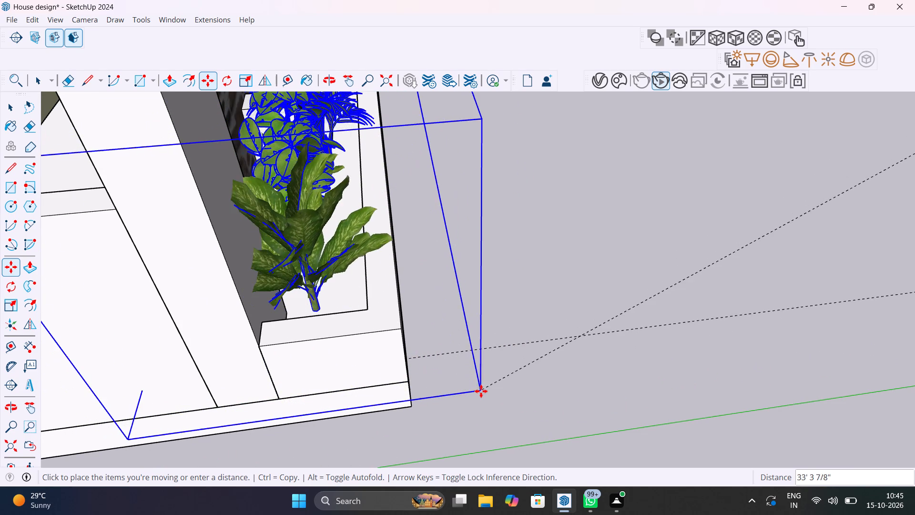
left_click(484, 390)
Shift the plant group about 8 1/4" so the plants sit inside the trough along the front compound wall.
middle_click_drag(472, 335, 219, 300)
scroll(219, 300, "up", 1)
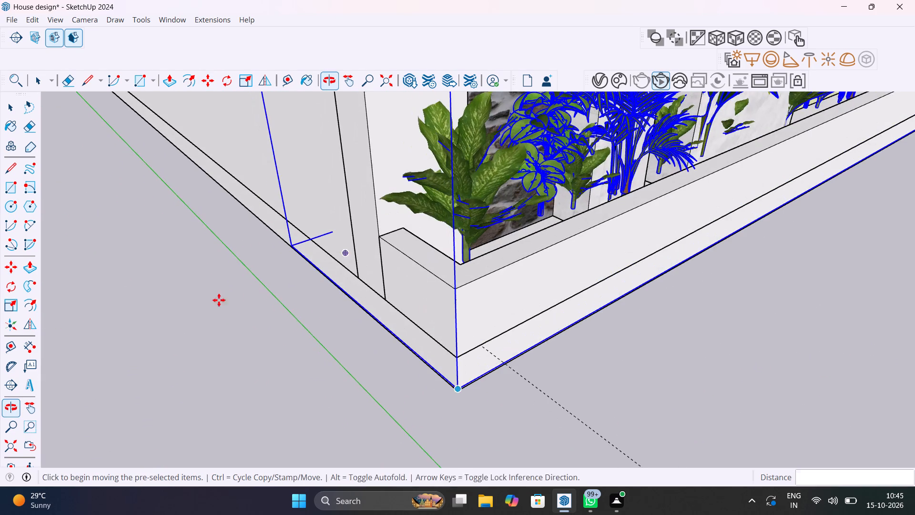
scroll(562, 297, "down", 13)
middle_click_drag(590, 305, 507, 327)
scroll(486, 287, "up", 12)
left_click(421, 291)
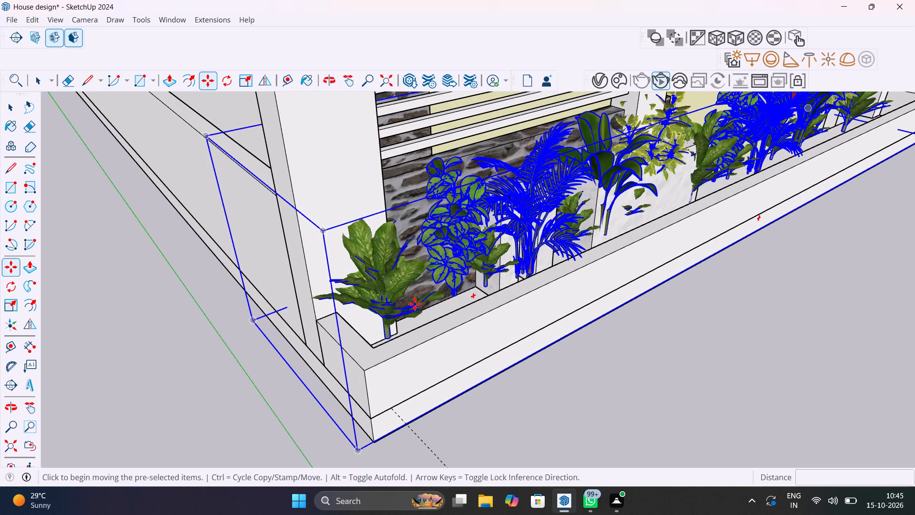
scroll(433, 310, "up", 1)
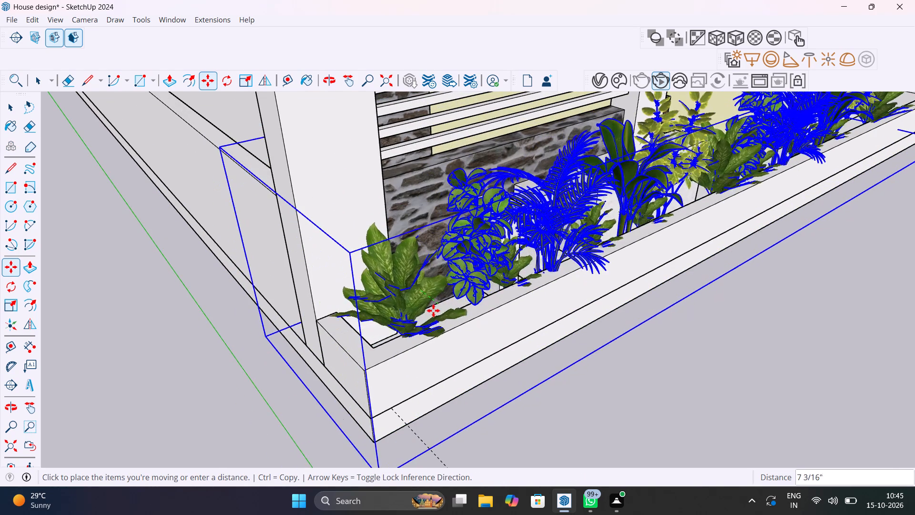
scroll(433, 310, "up", 8)
middle_click_drag(433, 308, 590, 315)
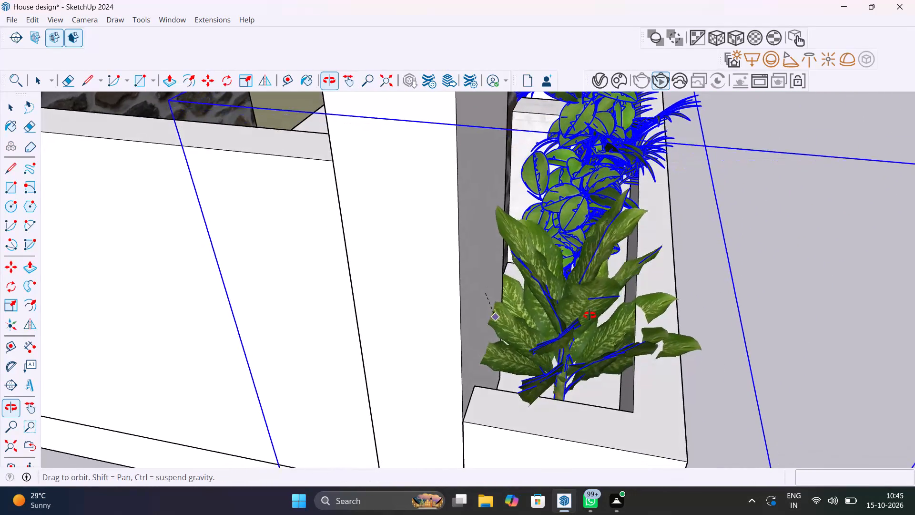
middle_click_drag(590, 315, 580, 354)
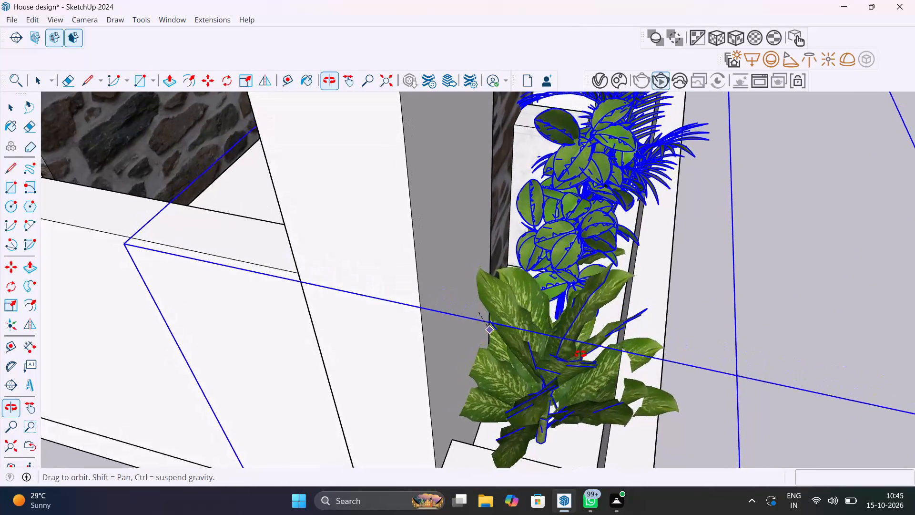
middle_click_drag(580, 354, 502, 283)
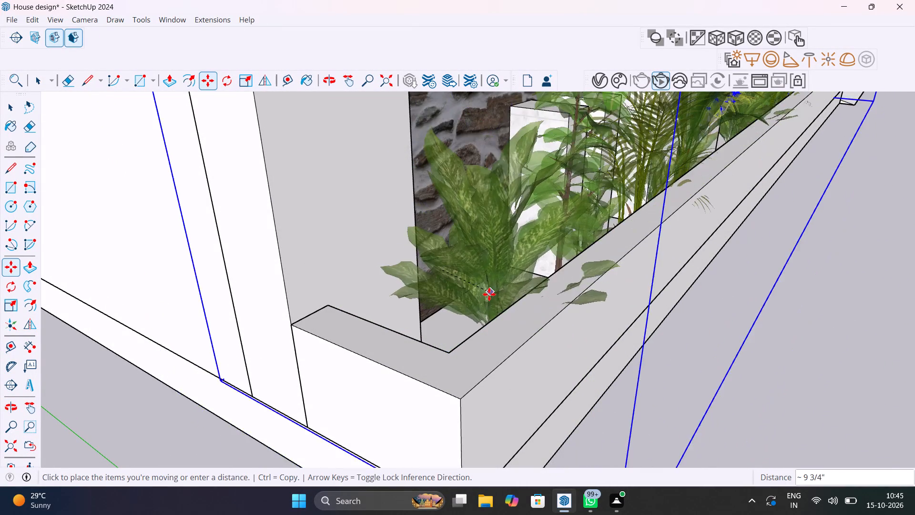
scroll(489, 294, "up", 10)
middle_click_drag(484, 300, 590, 289)
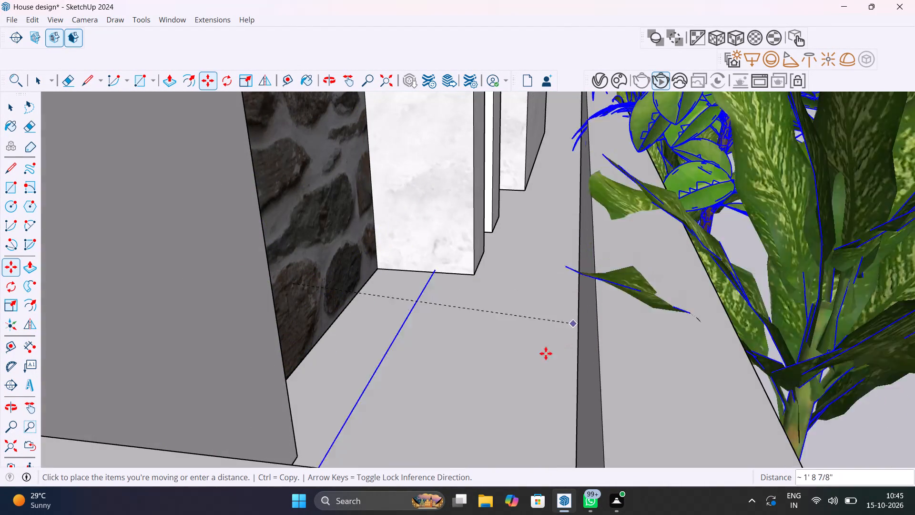
left_click(390, 352)
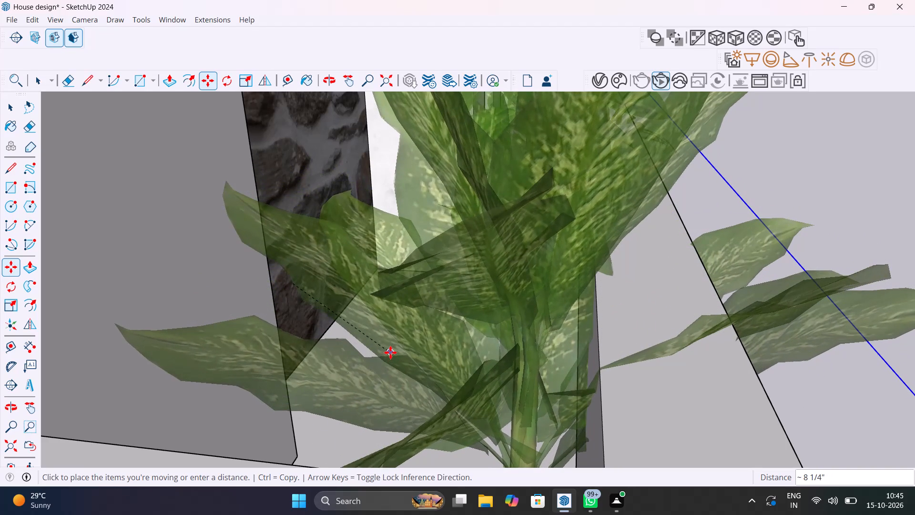
key("space")
scroll(534, 366, "down", 13)
scroll(537, 361, "down", 10)
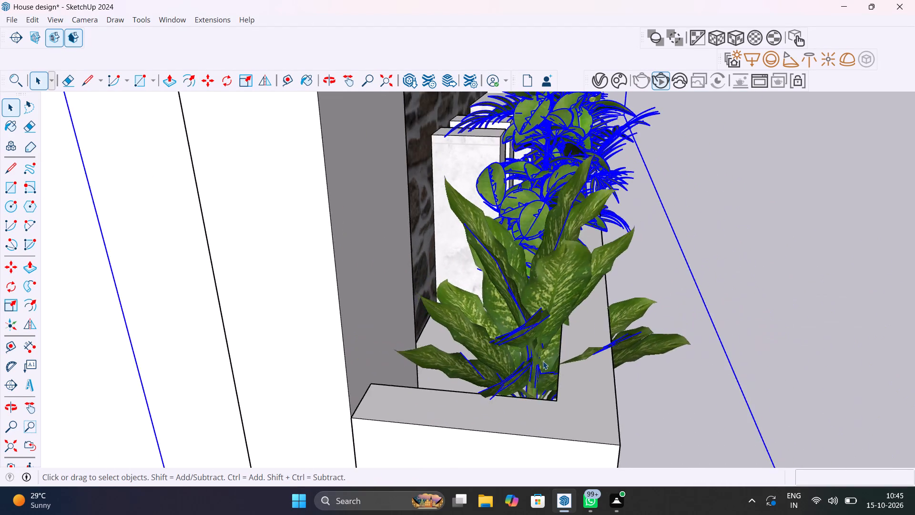
scroll(543, 361, "down", 3)
left_click(728, 335)
Scale the plant group's height down to 0.50 along the blue axis.
middle_click_drag(651, 308, 424, 272)
scroll(567, 302, "down", 20)
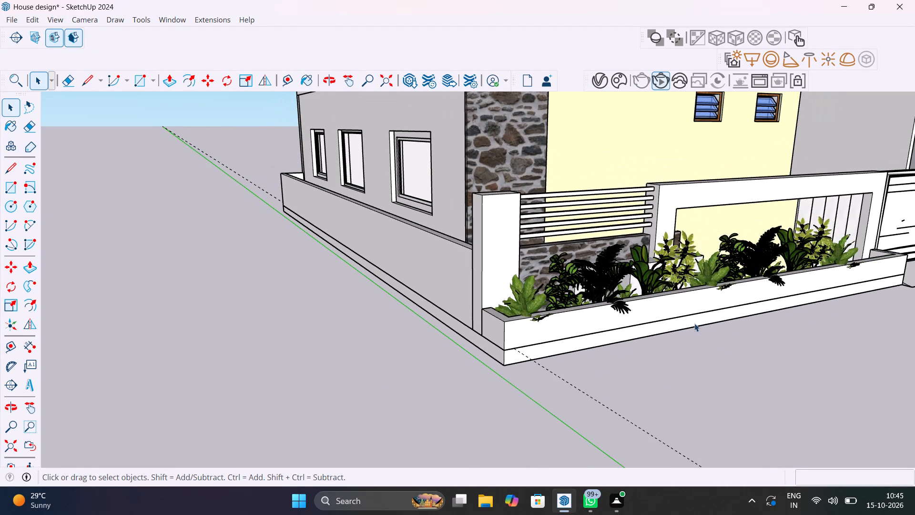
middle_click_drag(677, 321, 466, 307, "shift")
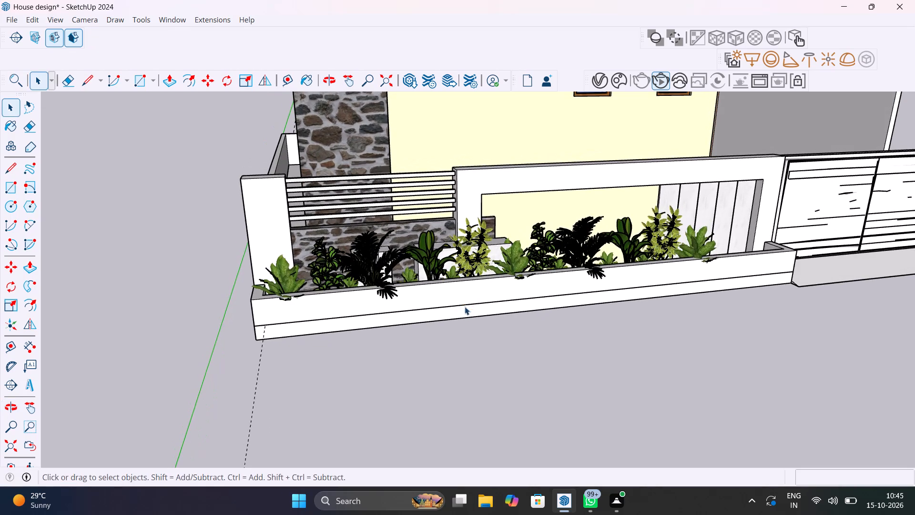
left_click(472, 257)
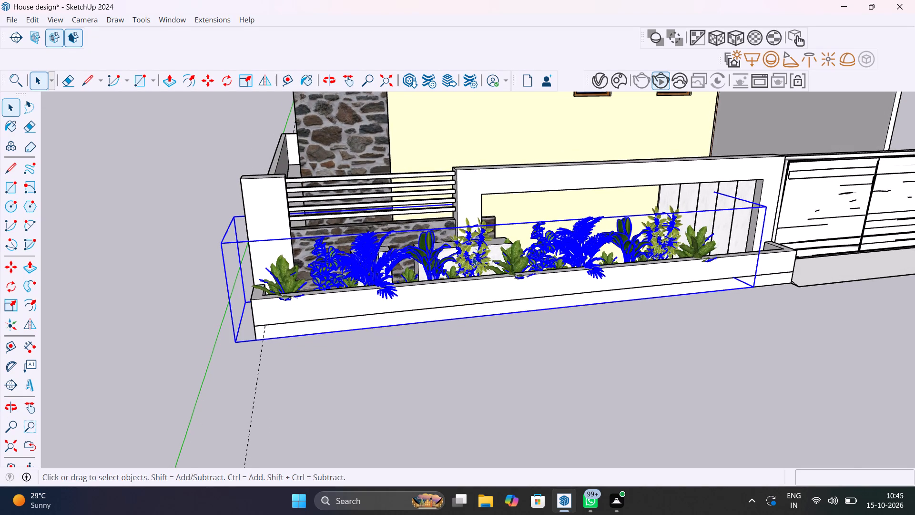
key("s")
left_click(511, 209)
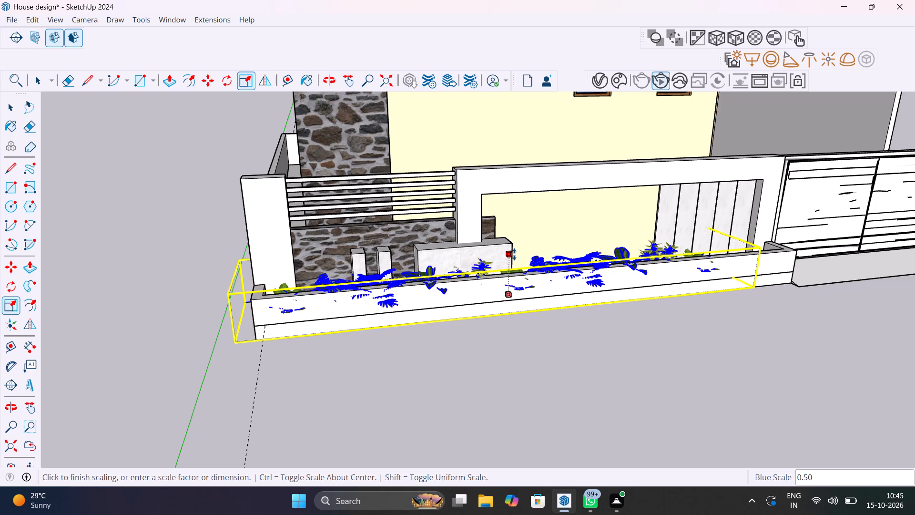
left_click(514, 254)
key("space")
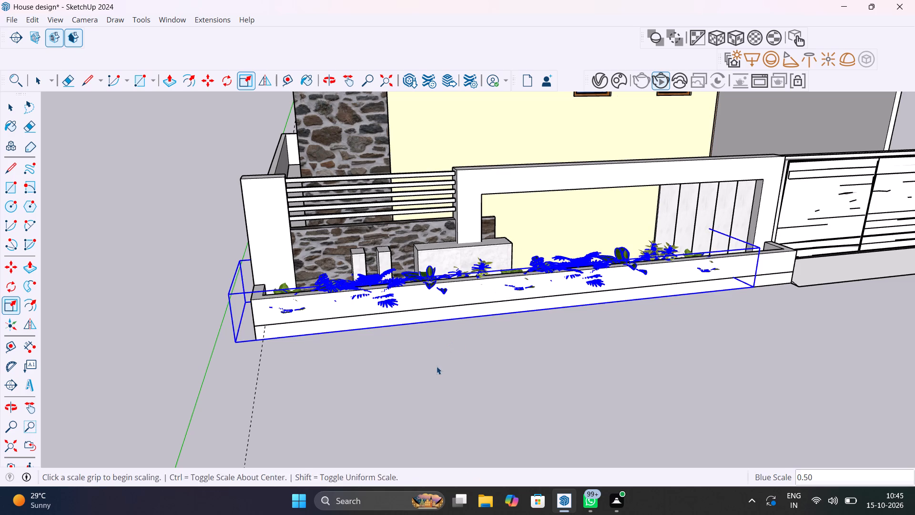
left_click(437, 366)
Open the planter trough group and push the top face of its front wall down about 5 9/16".
middle_click_drag(390, 327, 590, 390)
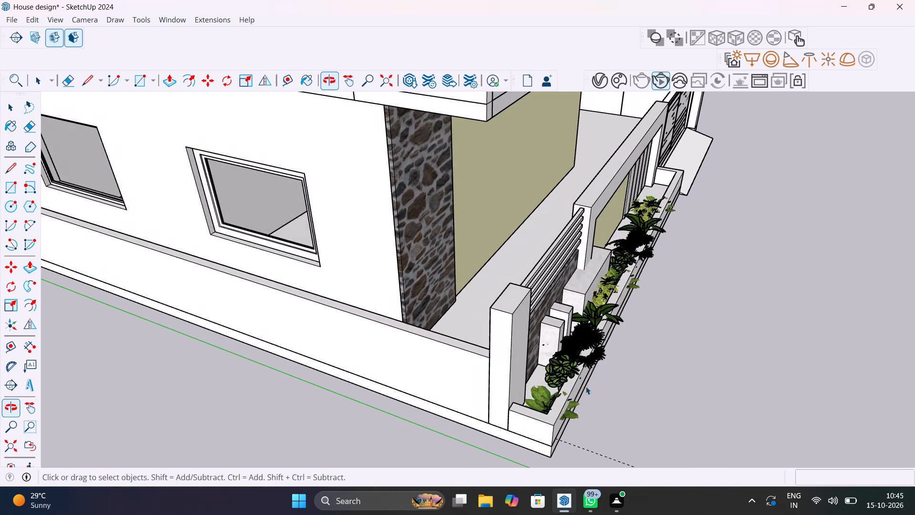
scroll(585, 385, "up", 15)
left_click(539, 371)
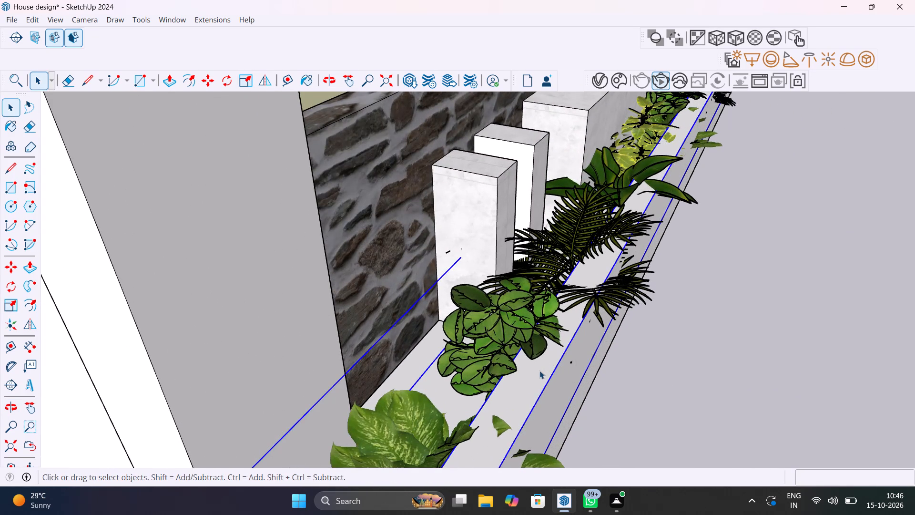
double_click(539, 371)
left_click(536, 371)
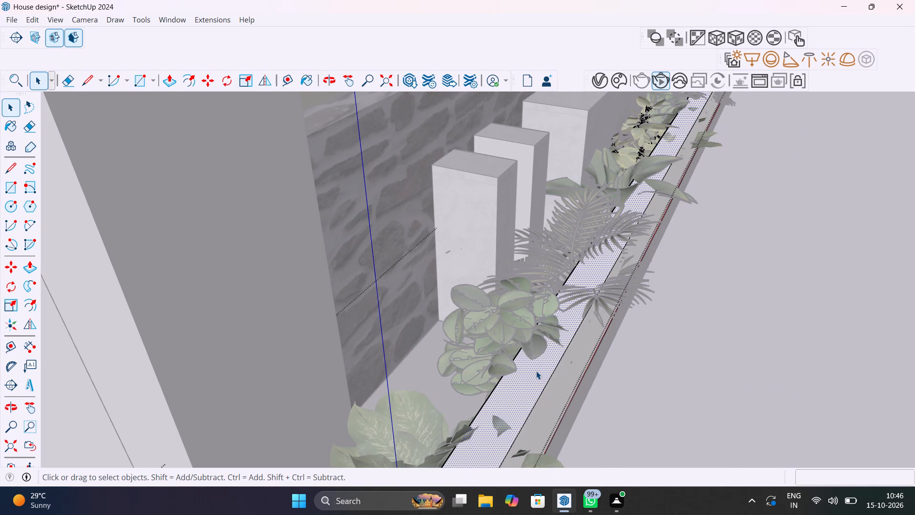
key("p")
left_click(536, 371)
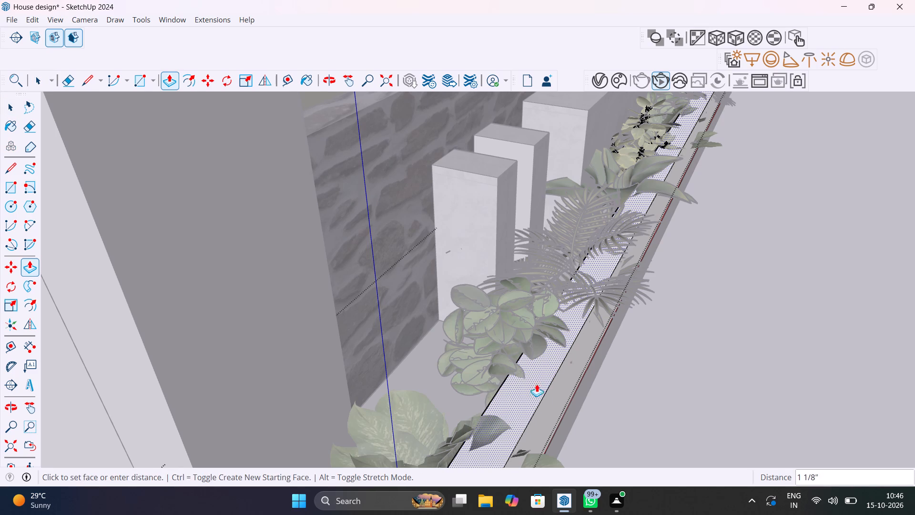
left_click(541, 411)
key("space")
left_click(677, 417)
Examine how the plants sit in the planter trough along the front compound wall from several angles.
scroll(686, 409, "down", 6)
middle_click_drag(669, 395, 613, 344)
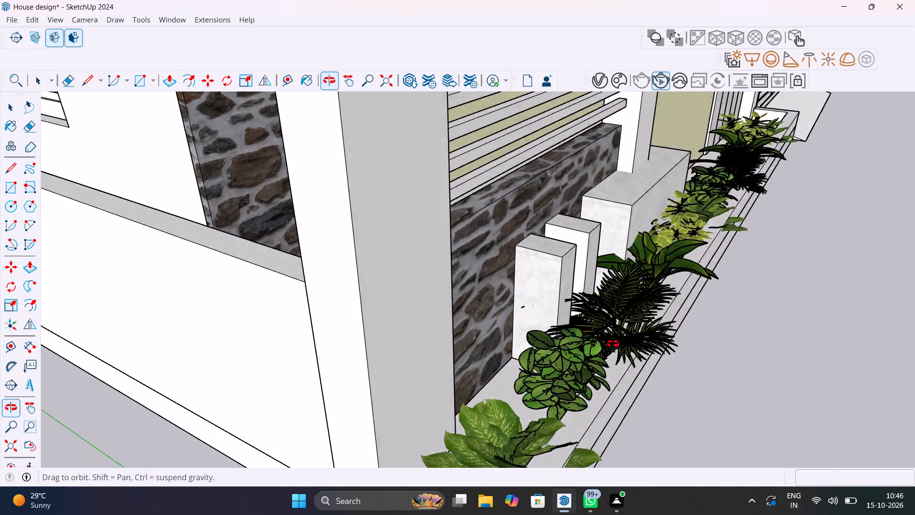
middle_click_drag(613, 344, 505, 285)
scroll(595, 338, "down", 12)
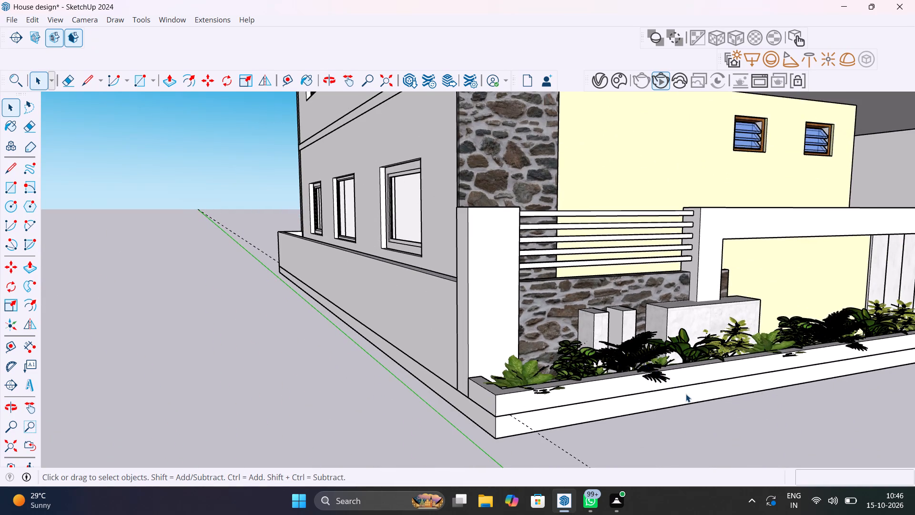
middle_click_drag(681, 393, 465, 318, "shift")
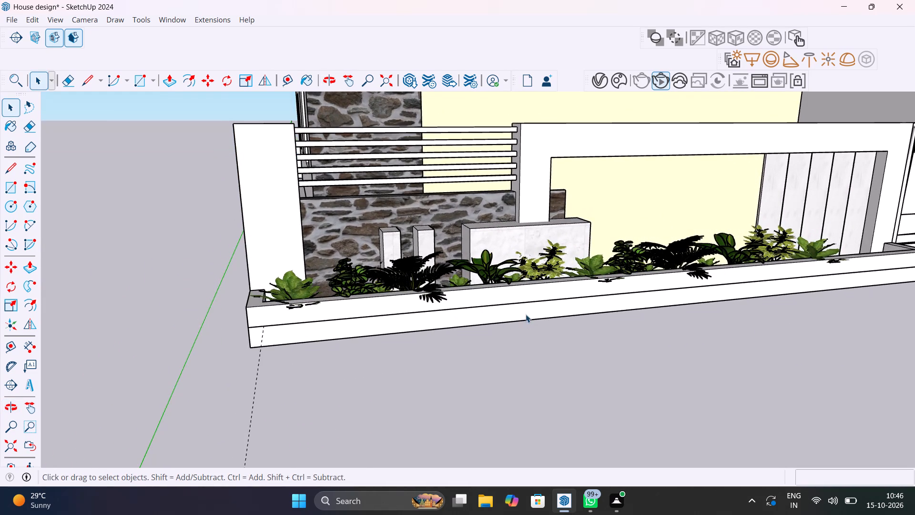
scroll(526, 314, "down", 6)
middle_click_drag(578, 316, 487, 340)
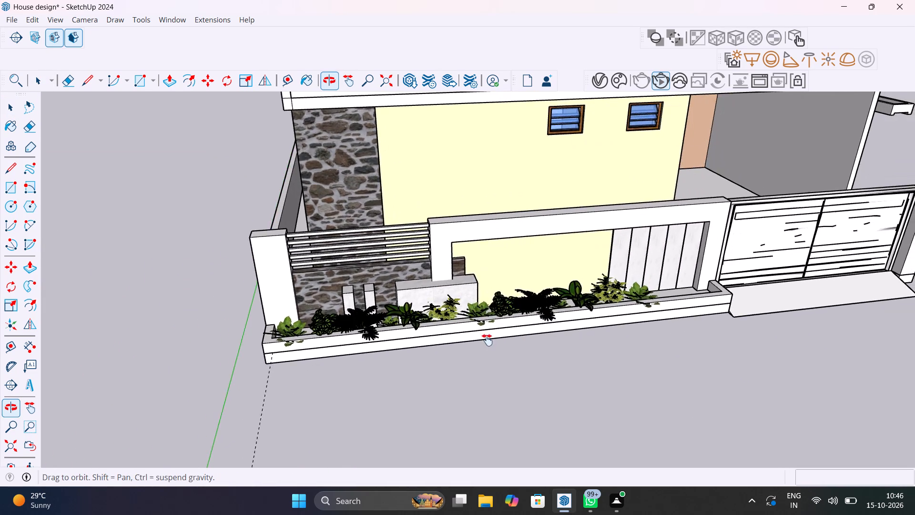
middle_click_drag(487, 340, 546, 348)
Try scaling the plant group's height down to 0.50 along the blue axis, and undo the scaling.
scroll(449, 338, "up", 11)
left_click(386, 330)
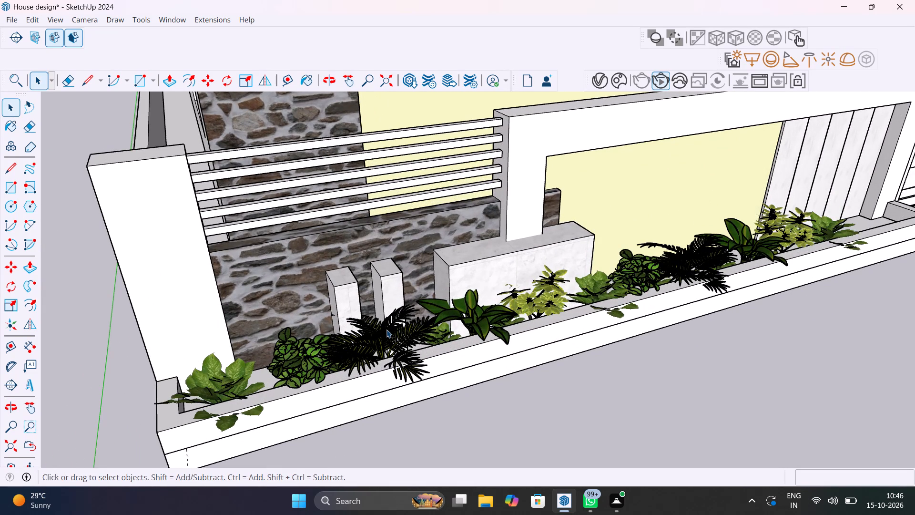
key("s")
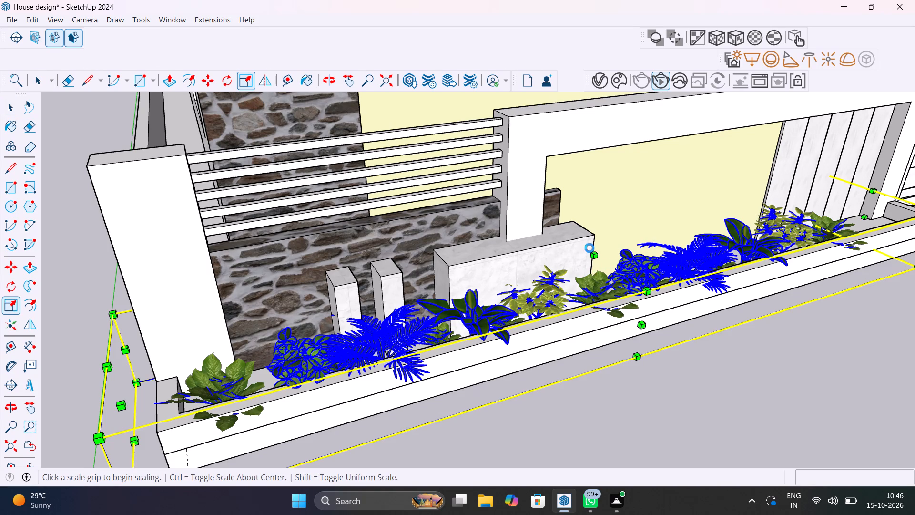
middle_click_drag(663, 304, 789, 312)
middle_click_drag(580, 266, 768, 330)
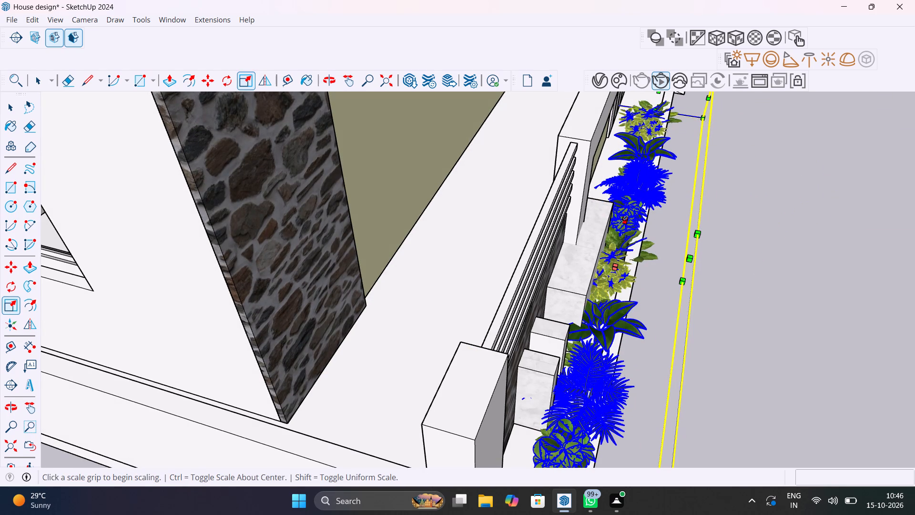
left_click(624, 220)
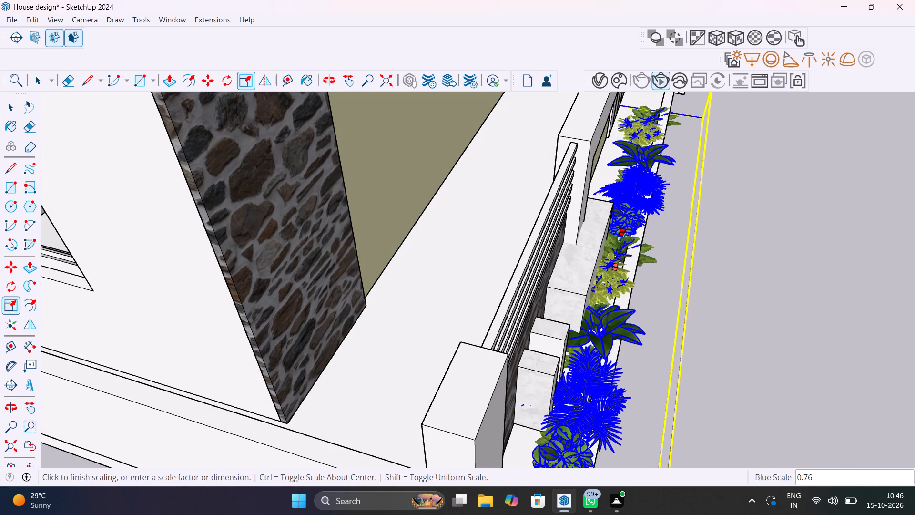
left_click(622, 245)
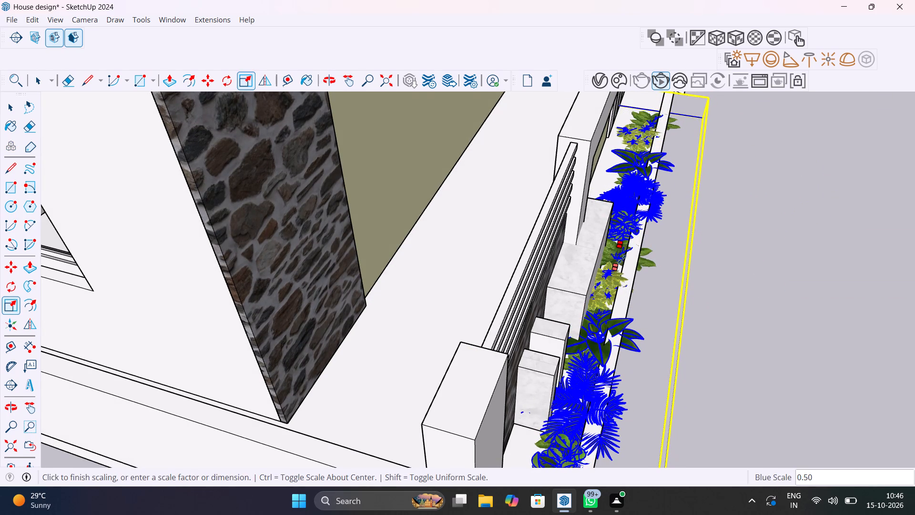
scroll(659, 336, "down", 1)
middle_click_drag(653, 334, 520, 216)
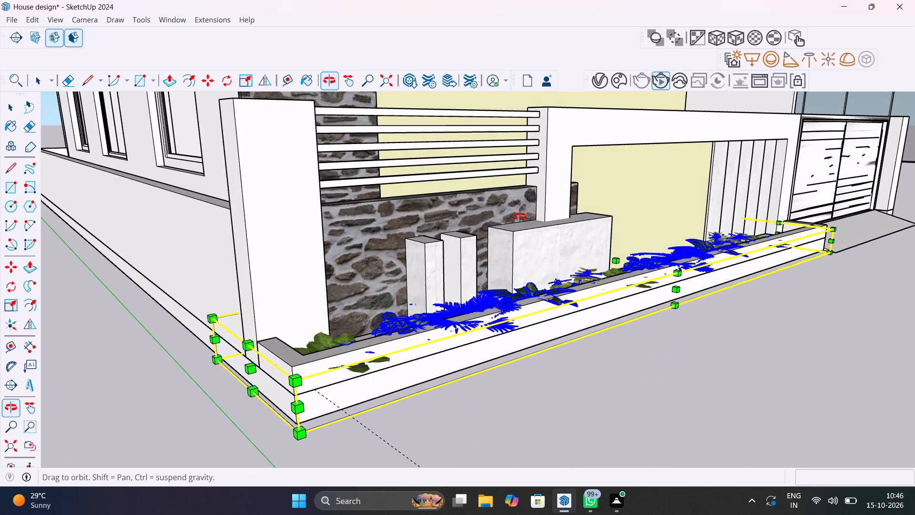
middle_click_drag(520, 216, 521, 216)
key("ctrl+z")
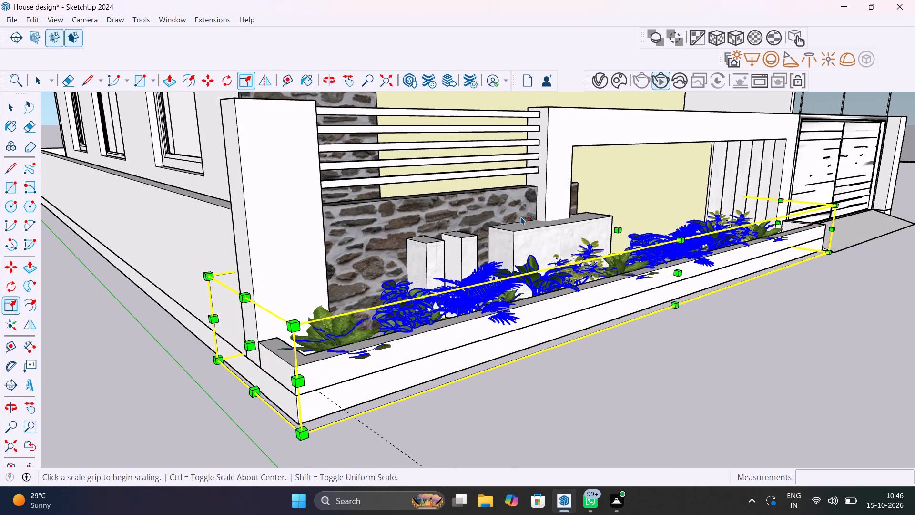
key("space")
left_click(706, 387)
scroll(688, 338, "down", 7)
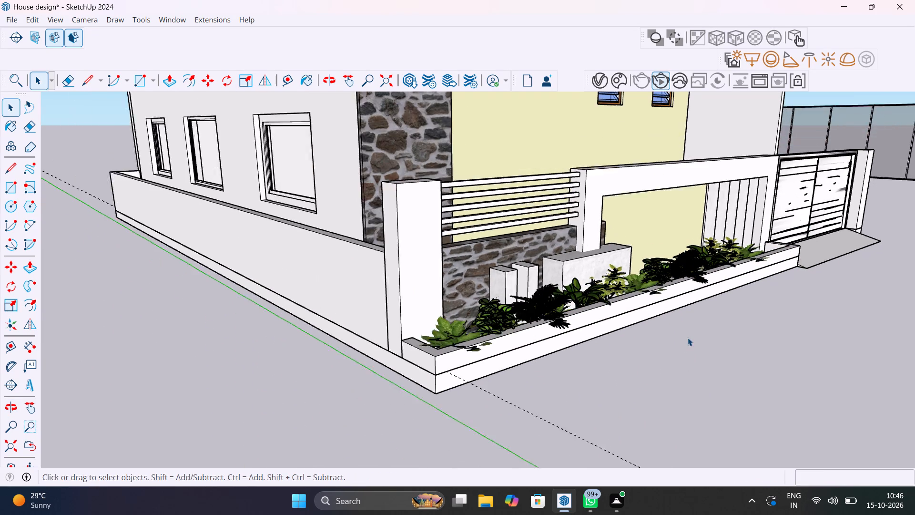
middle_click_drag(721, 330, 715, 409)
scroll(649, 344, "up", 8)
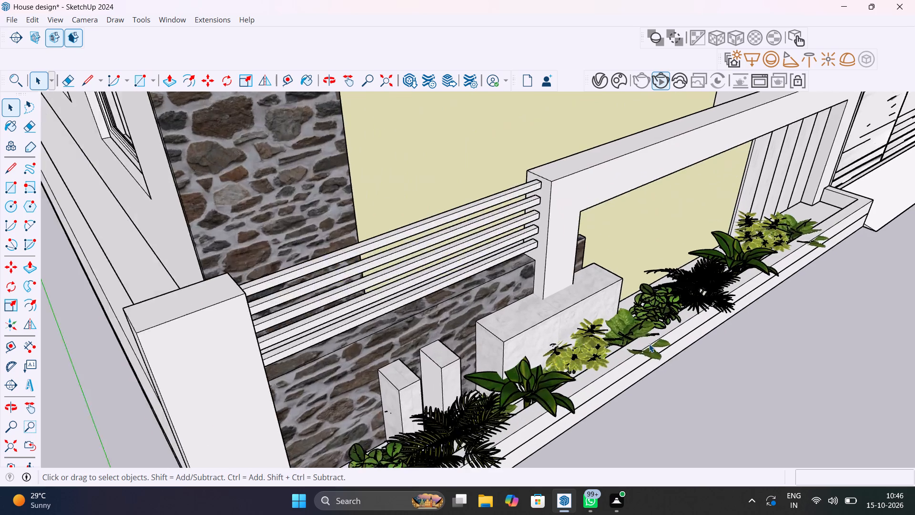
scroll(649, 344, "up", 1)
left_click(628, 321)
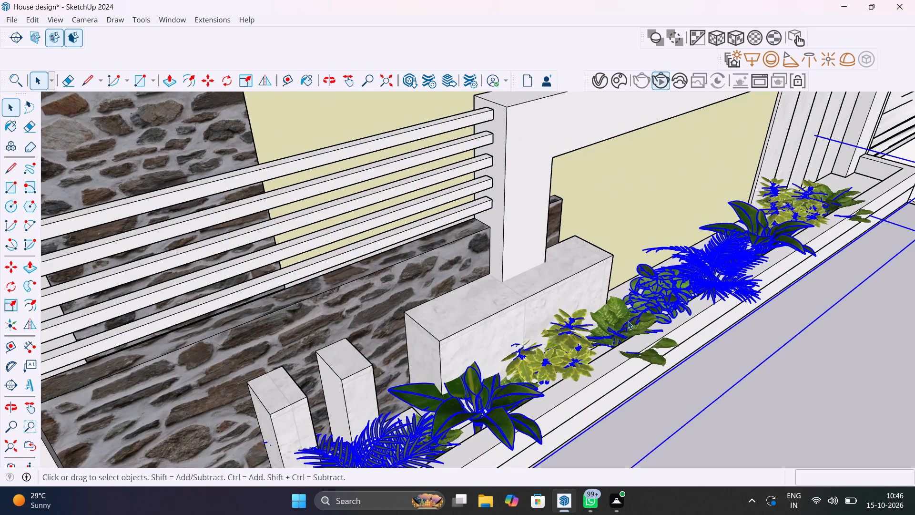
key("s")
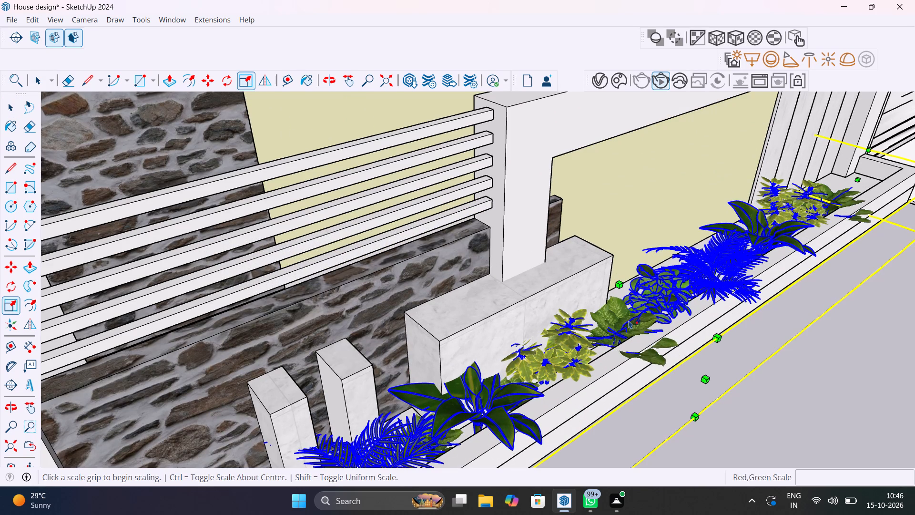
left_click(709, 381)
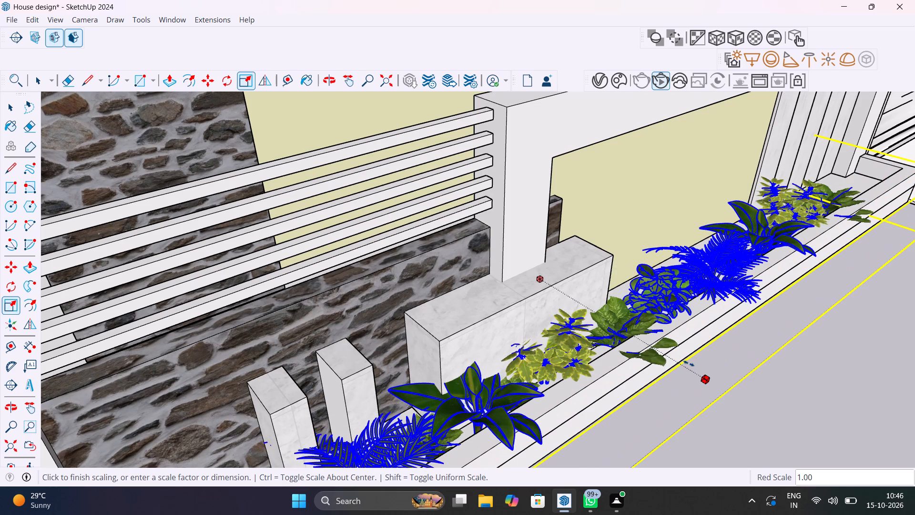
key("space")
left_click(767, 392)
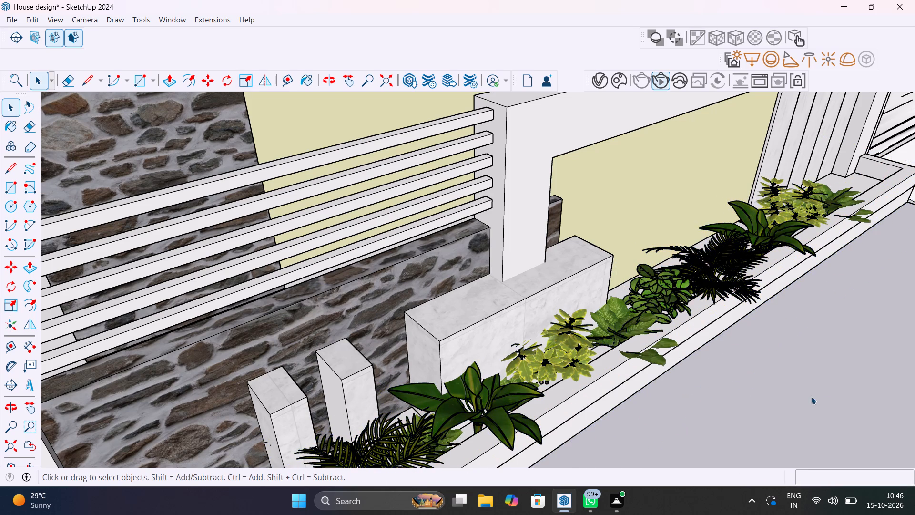
Examine the planted trough, gate side and whole front elevation of the house from near and far.
middle_click_drag(810, 386, 712, 304)
scroll(690, 347, "down", 5)
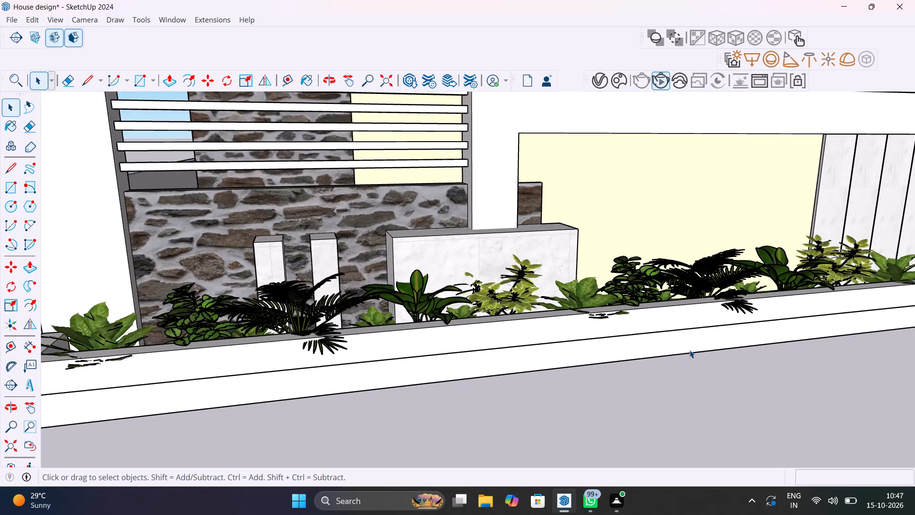
scroll(724, 352, "down", 12)
middle_click_drag(750, 361, 659, 344, "shift")
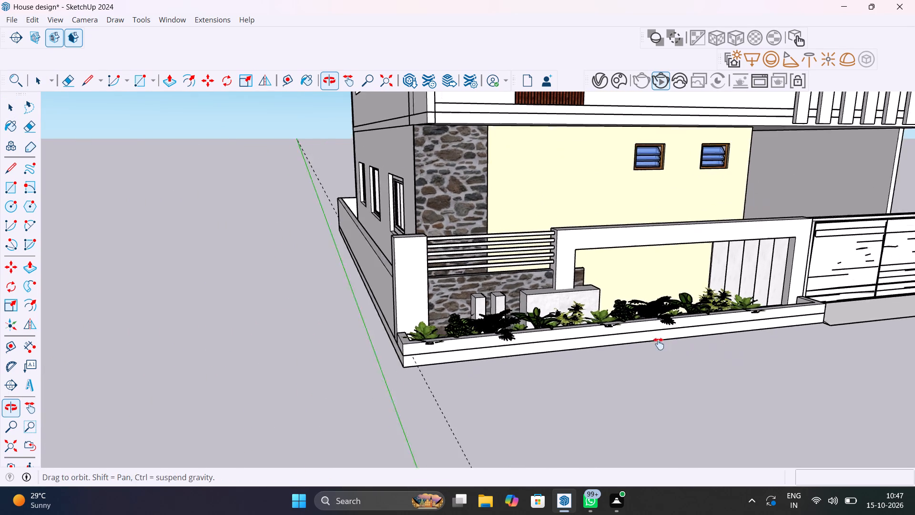
middle_click_drag(659, 344, 465, 344, "shift")
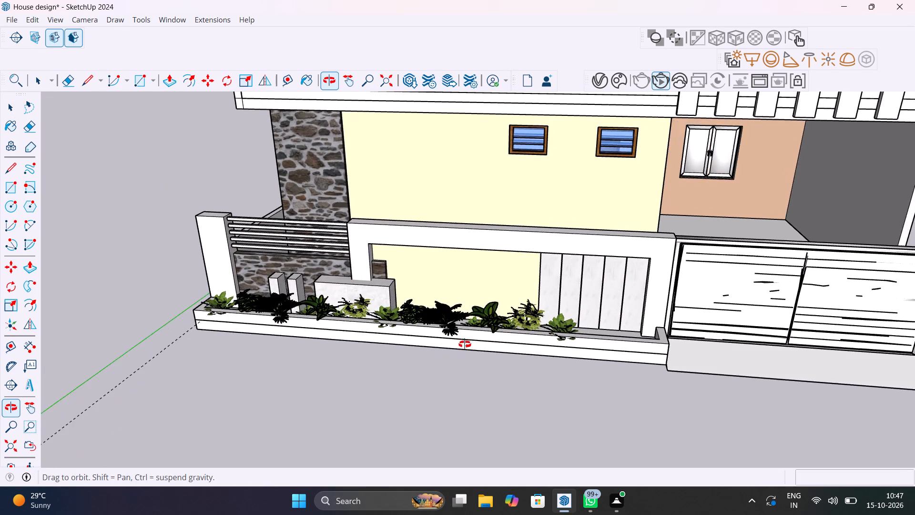
middle_click_drag(465, 344, 514, 319, "shift")
scroll(522, 324, "down", 7)
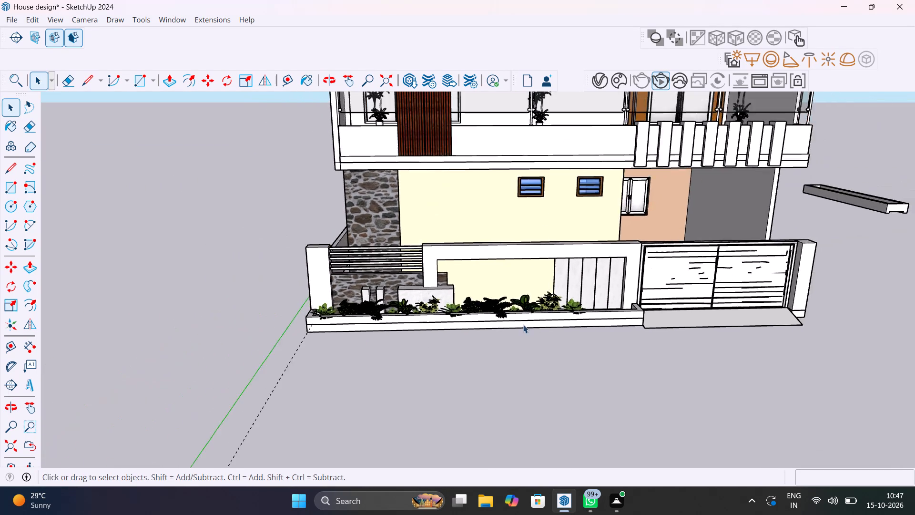
scroll(523, 325, "down", 5)
middle_click_drag(665, 326, 629, 345, "shift")
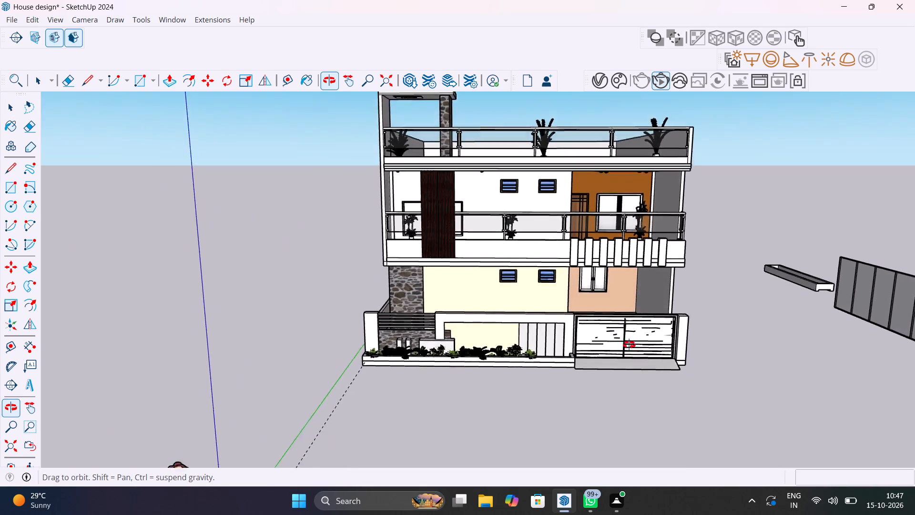
middle_click_drag(629, 345, 626, 366, "shift")
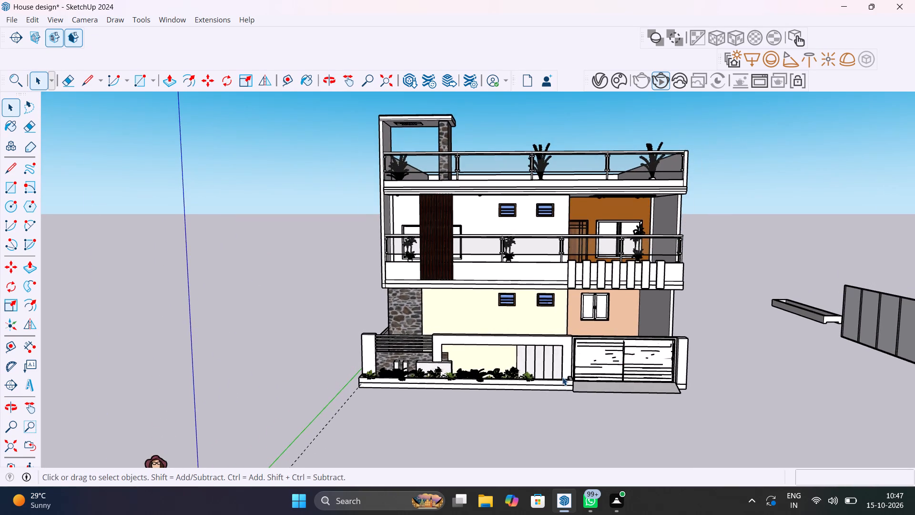
scroll(562, 377, "up", 11)
middle_click_drag(534, 372, 544, 450)
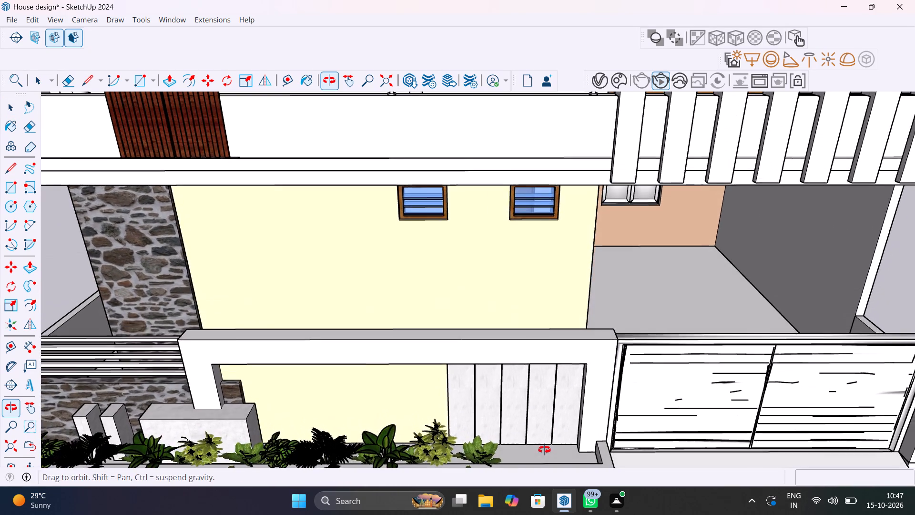
middle_click_drag(544, 450, 501, 374)
scroll(502, 374, "up", 1)
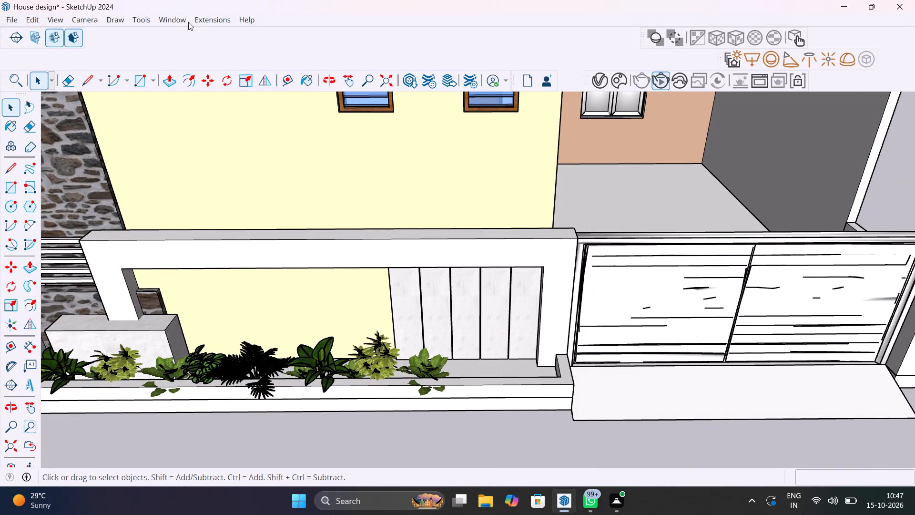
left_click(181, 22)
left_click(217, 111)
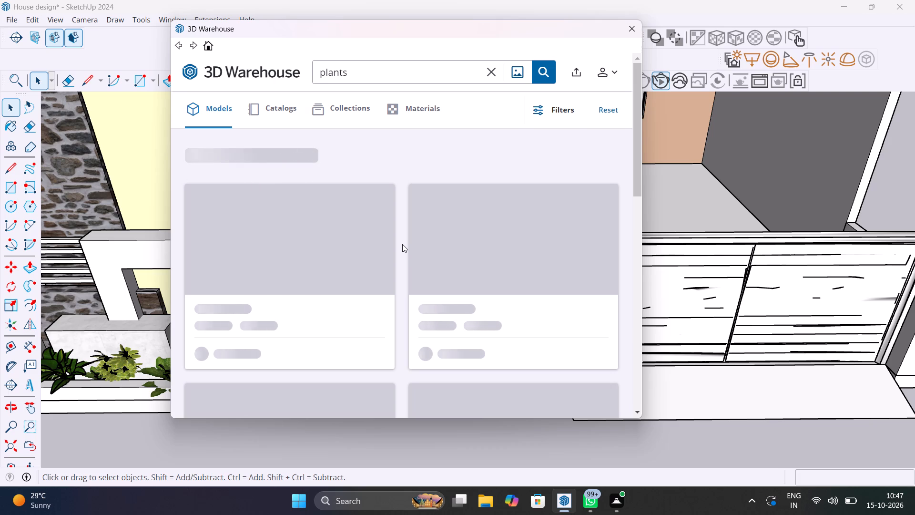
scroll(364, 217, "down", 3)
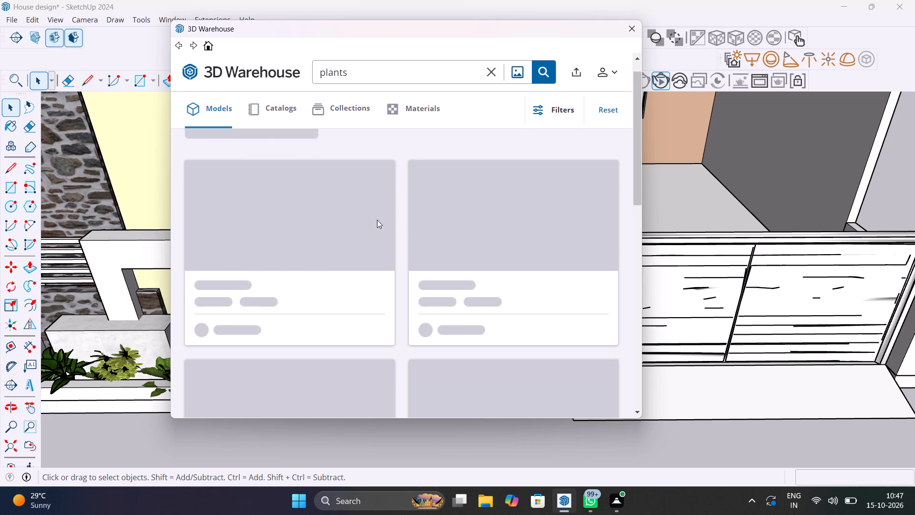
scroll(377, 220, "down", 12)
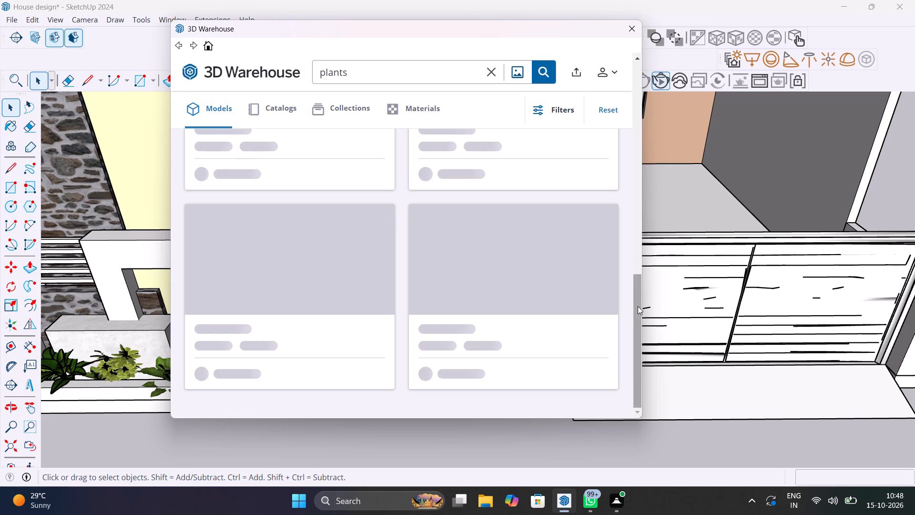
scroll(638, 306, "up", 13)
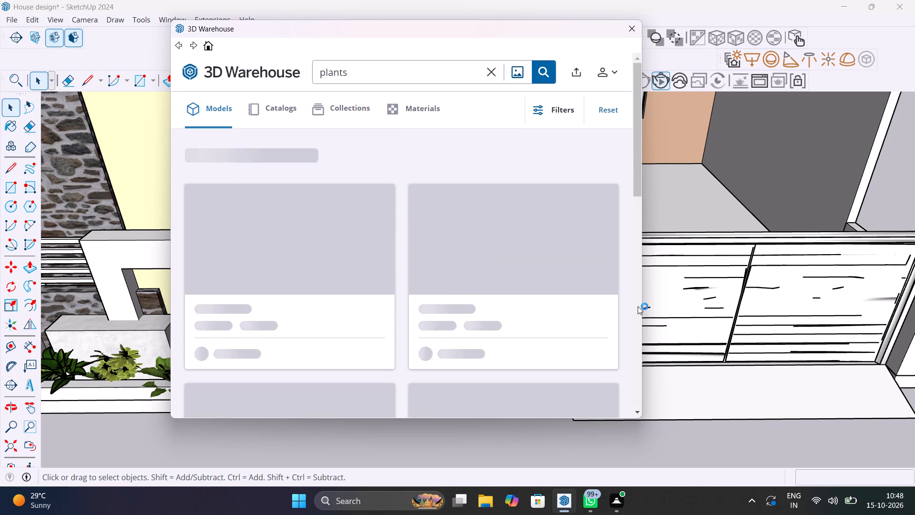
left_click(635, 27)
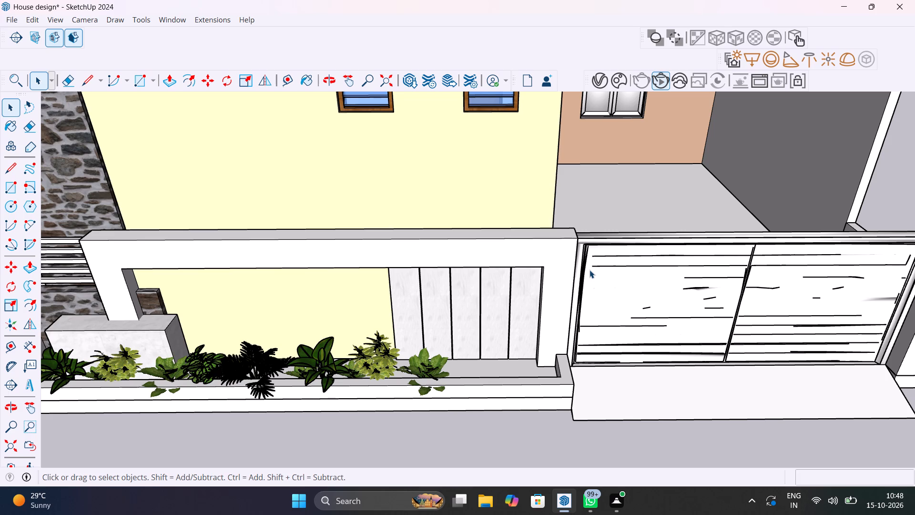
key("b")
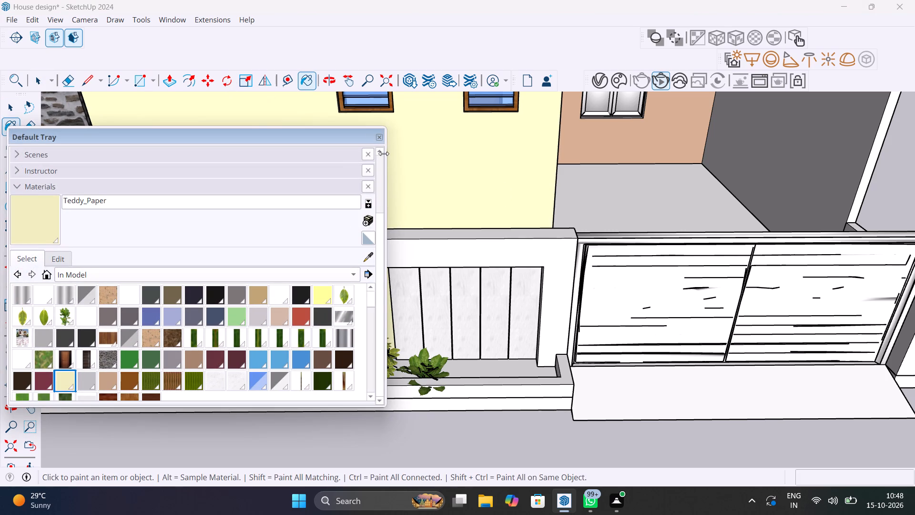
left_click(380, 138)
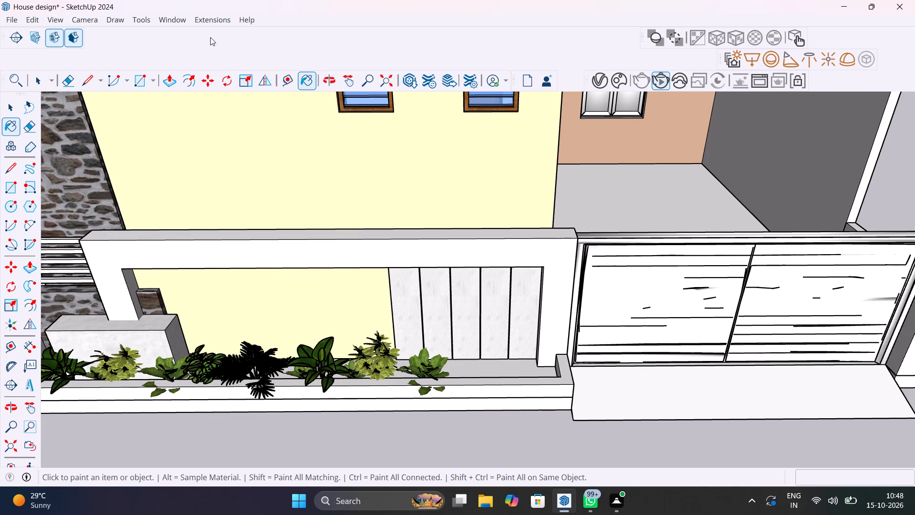
Browse the 3D Warehouse plant models for another plant suited to the front compound wall's planter trough.
left_click(174, 21)
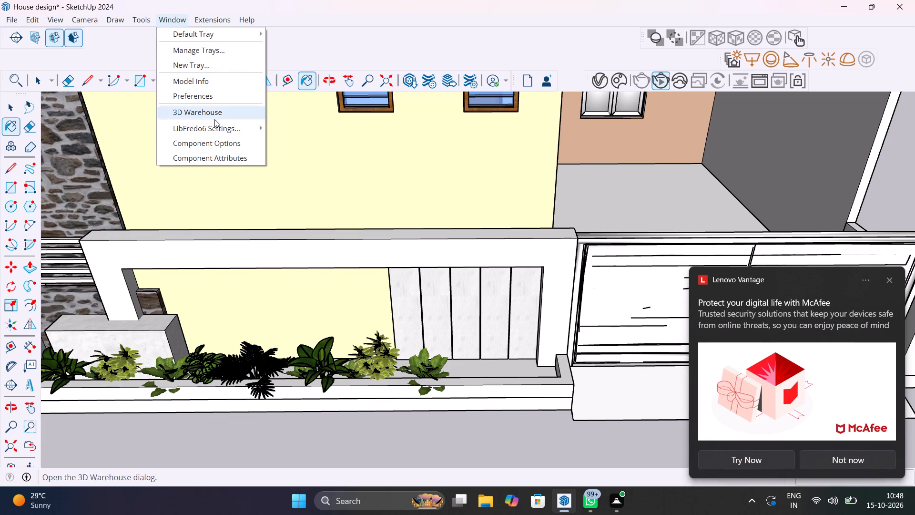
left_click(230, 112)
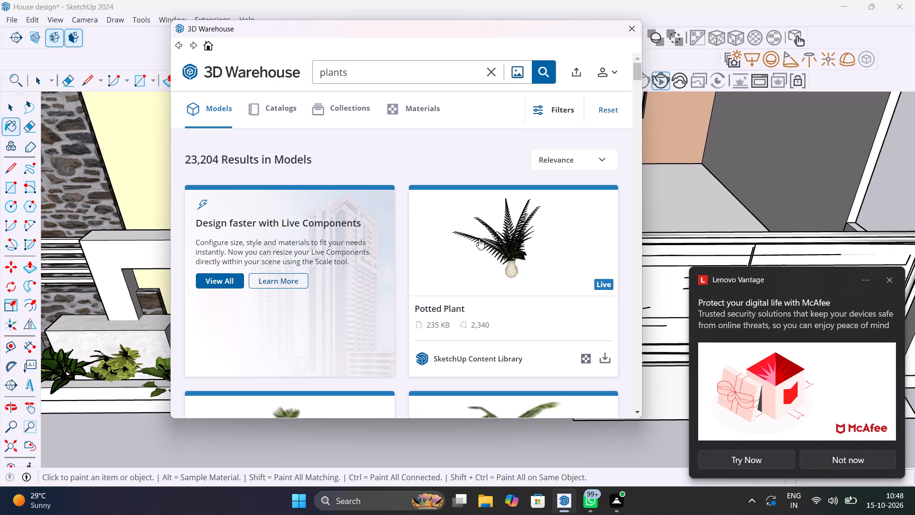
scroll(516, 254, "down", 4)
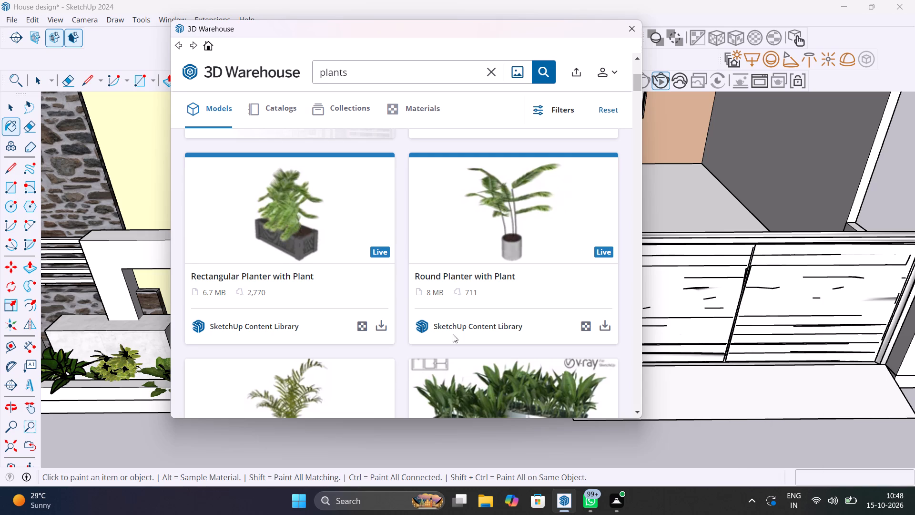
scroll(481, 317, "down", 5)
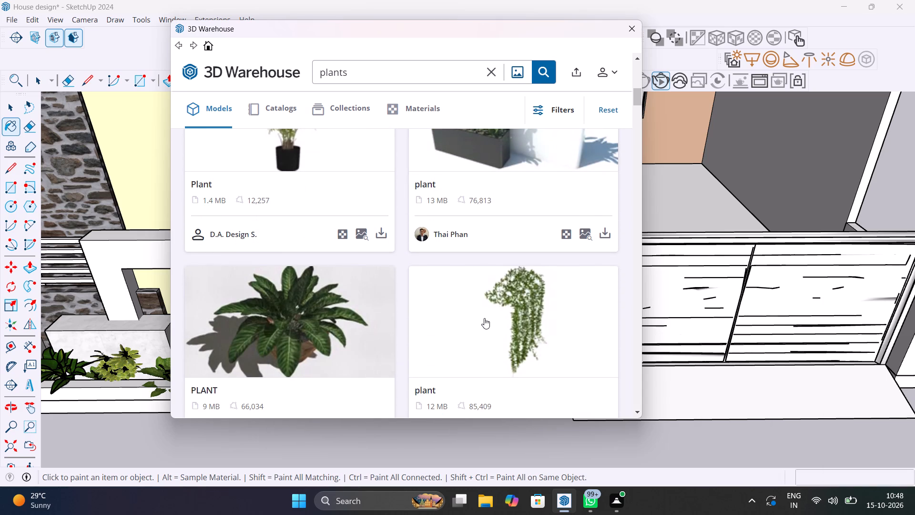
scroll(484, 318, "down", 6)
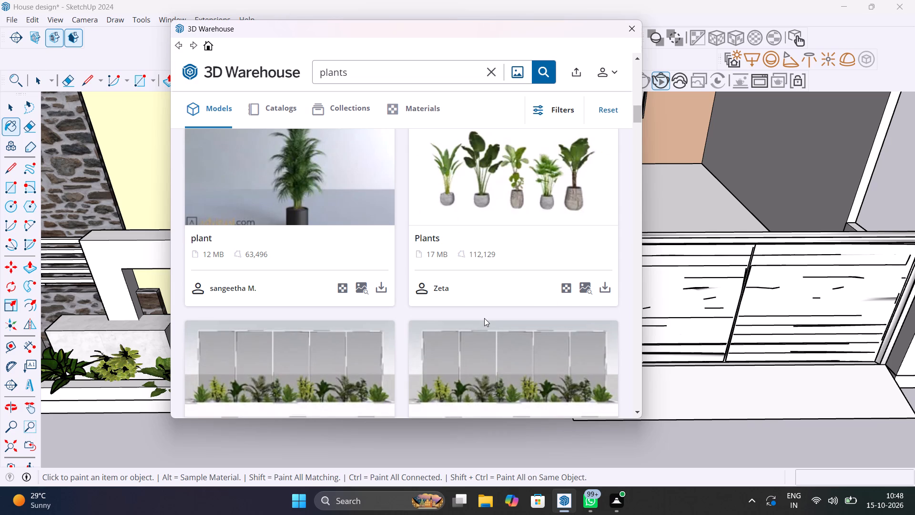
scroll(484, 318, "down", 7)
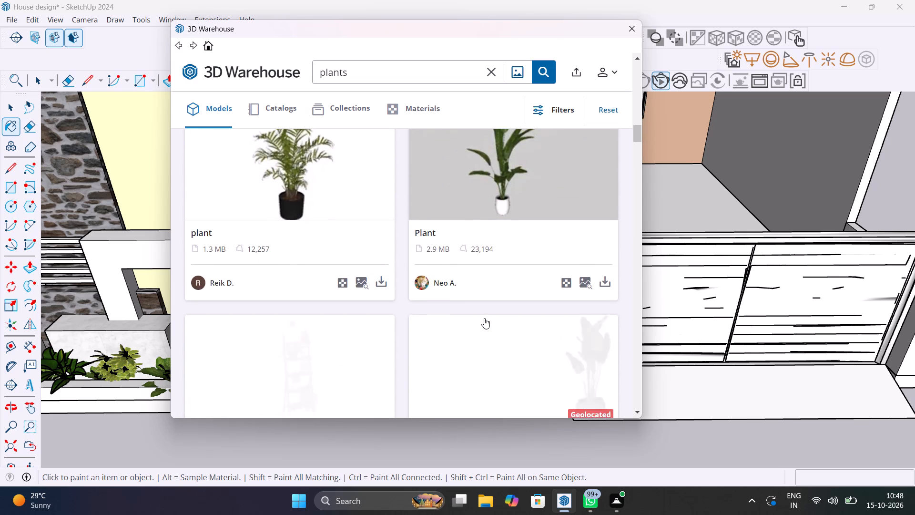
scroll(484, 318, "down", 9)
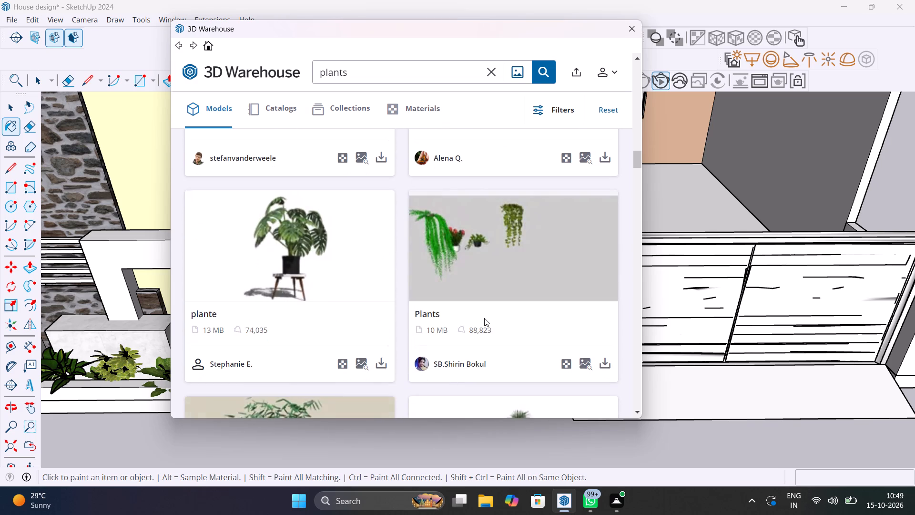
scroll(484, 318, "down", 9)
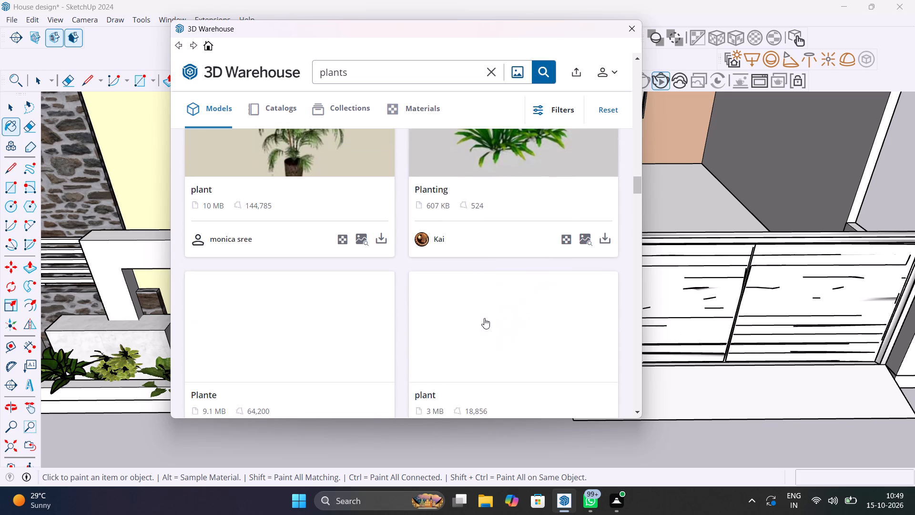
scroll(484, 318, "down", 8)
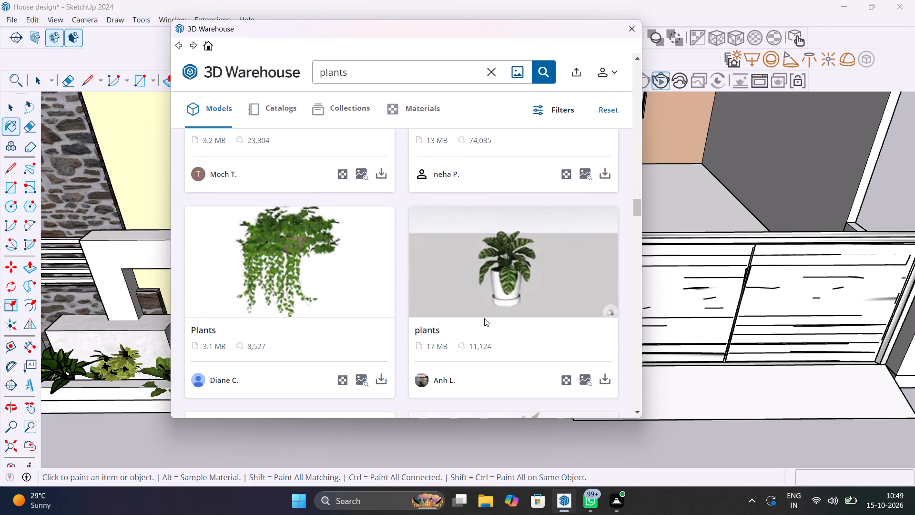
scroll(484, 318, "down", 8)
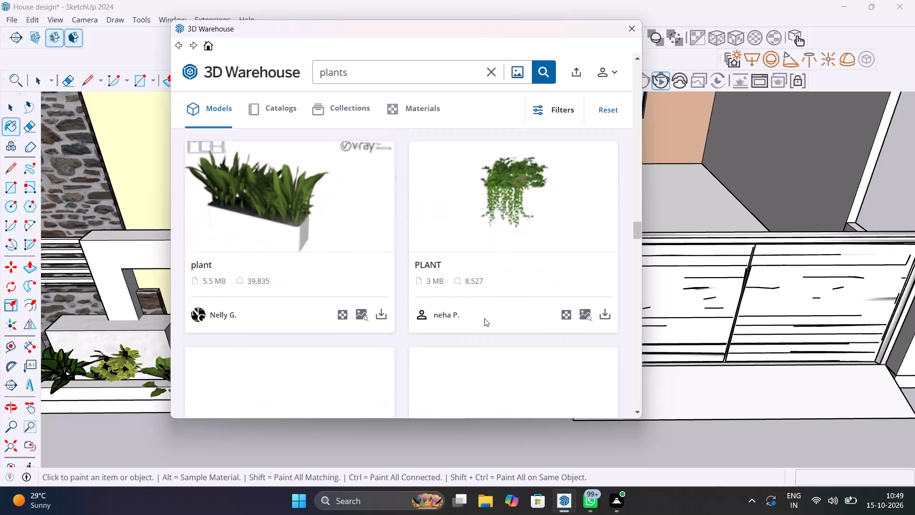
Load the 5.5 MB "plant" model with leafy plants in a white rectangular box and place it beside the house near the red axis.
left_click(383, 308)
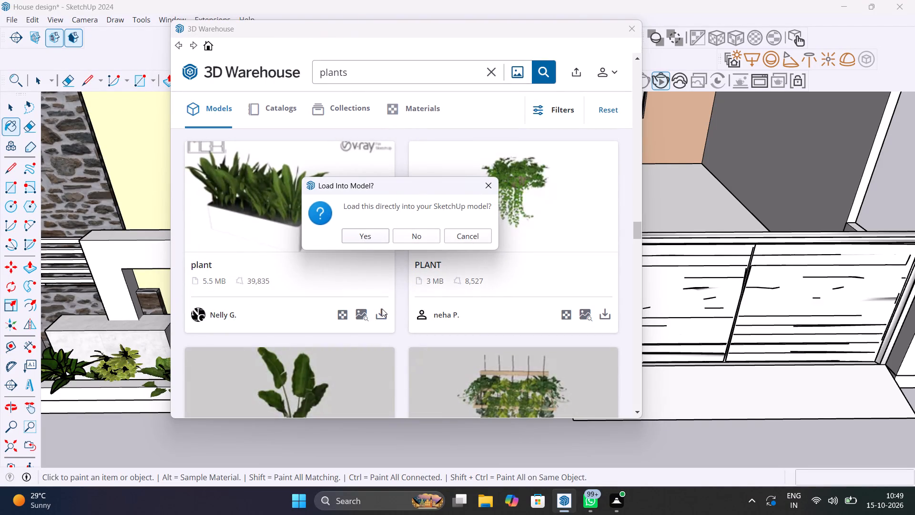
left_click(368, 238)
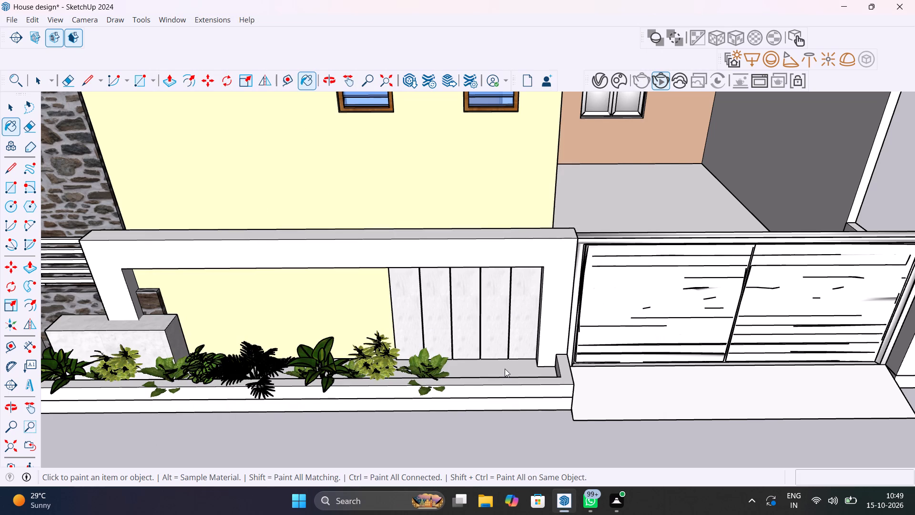
scroll(505, 369, "down", 4)
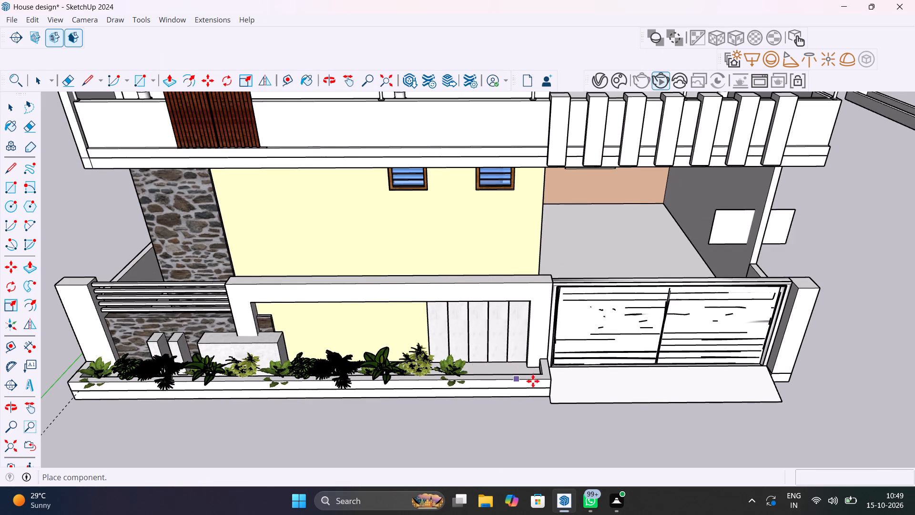
scroll(535, 377, "down", 8)
scroll(529, 319, "down", 14)
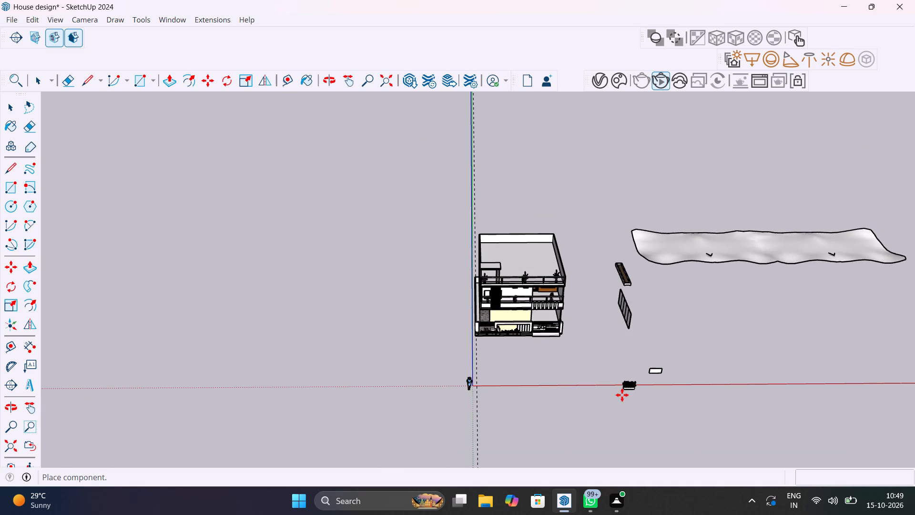
left_click(635, 399)
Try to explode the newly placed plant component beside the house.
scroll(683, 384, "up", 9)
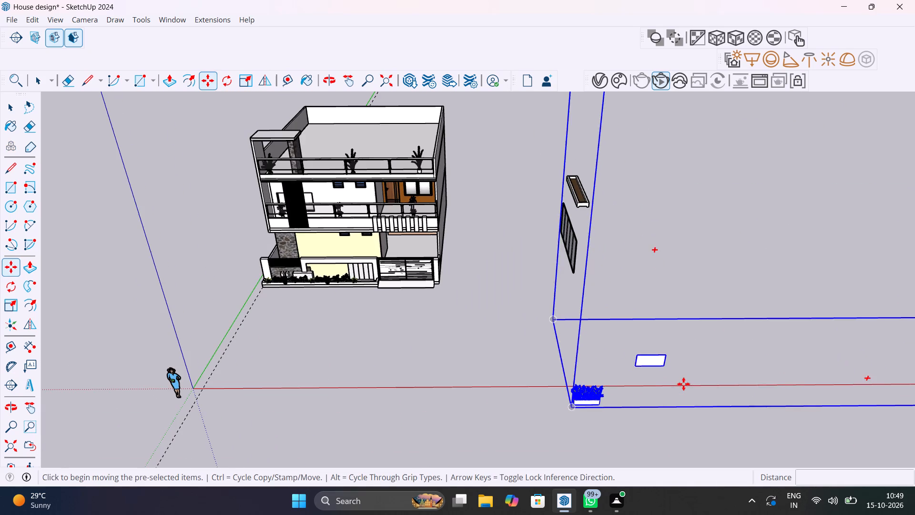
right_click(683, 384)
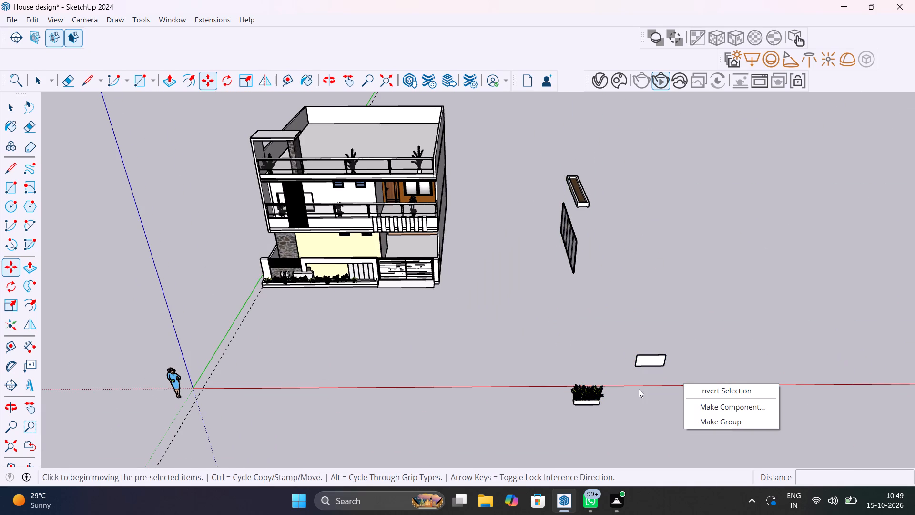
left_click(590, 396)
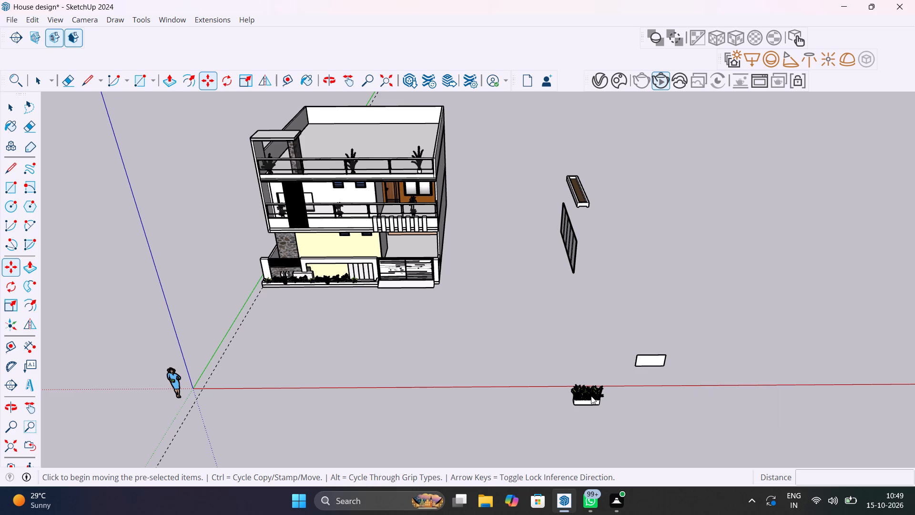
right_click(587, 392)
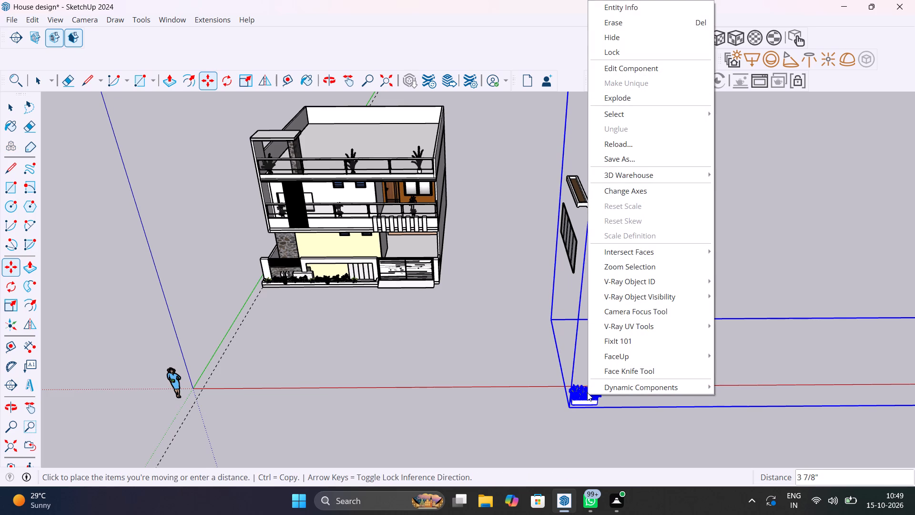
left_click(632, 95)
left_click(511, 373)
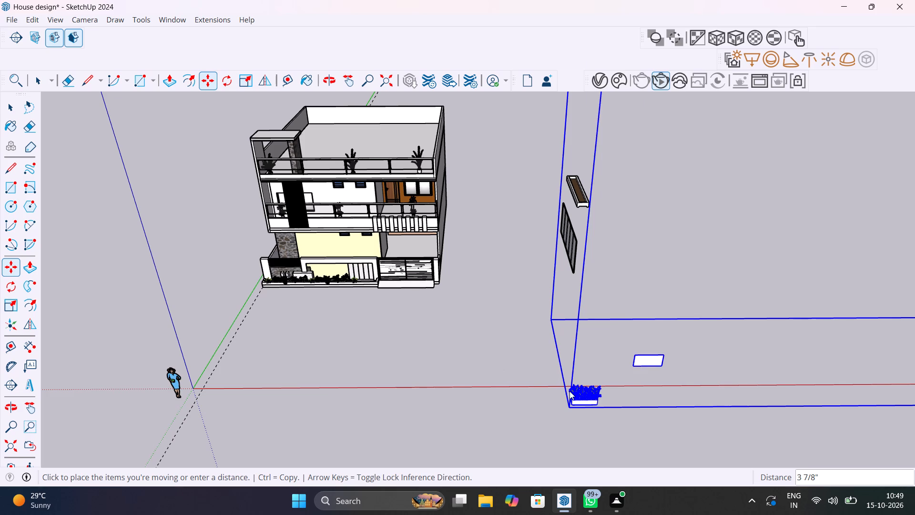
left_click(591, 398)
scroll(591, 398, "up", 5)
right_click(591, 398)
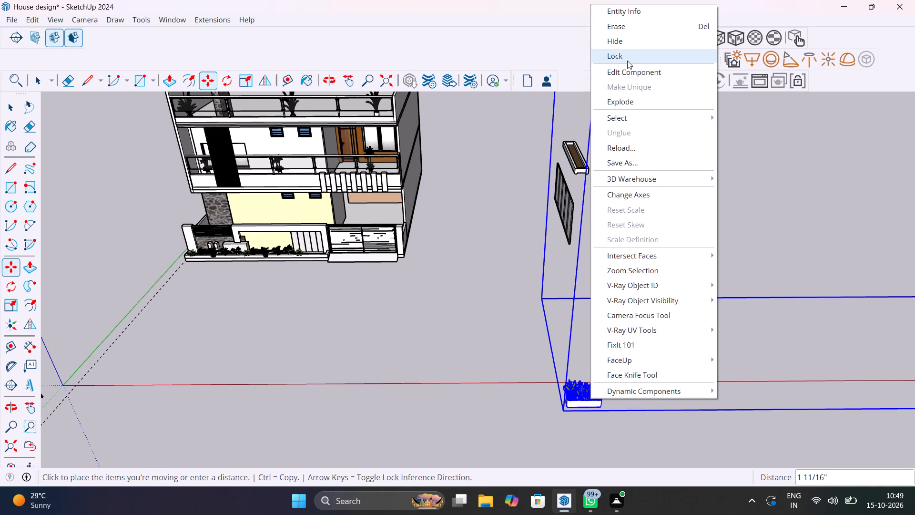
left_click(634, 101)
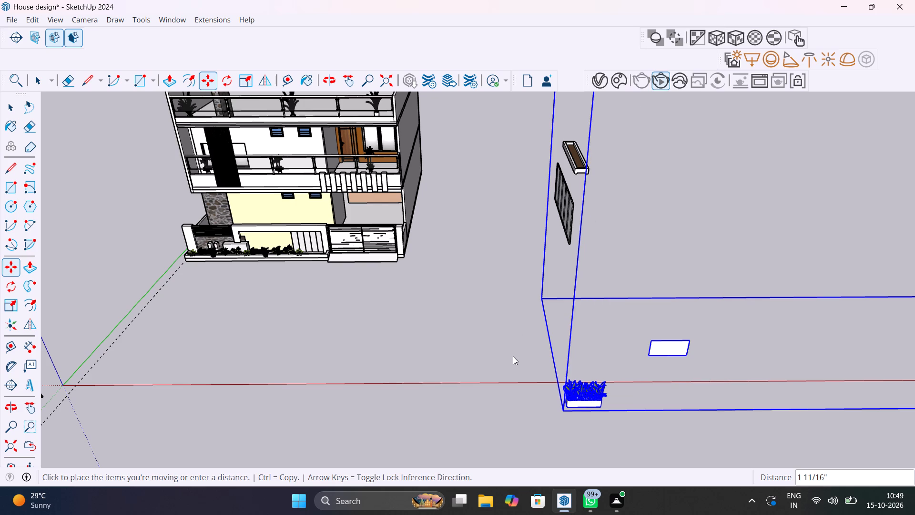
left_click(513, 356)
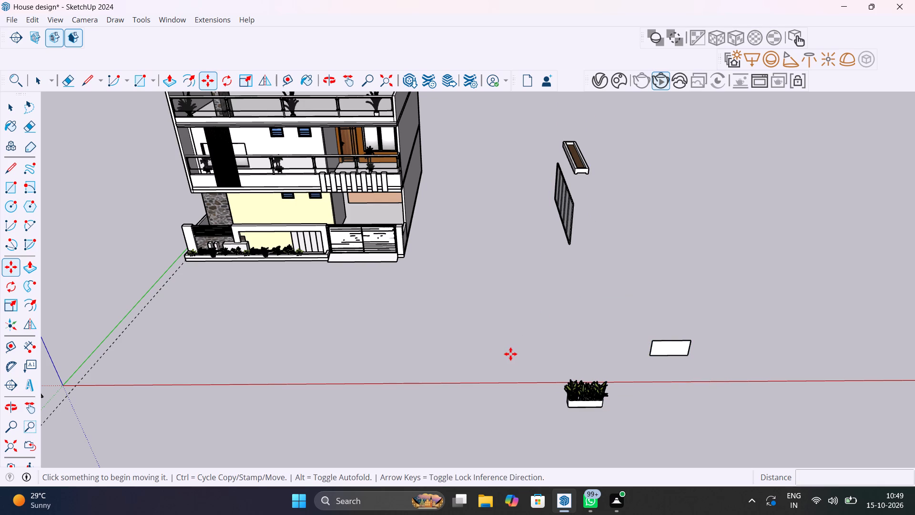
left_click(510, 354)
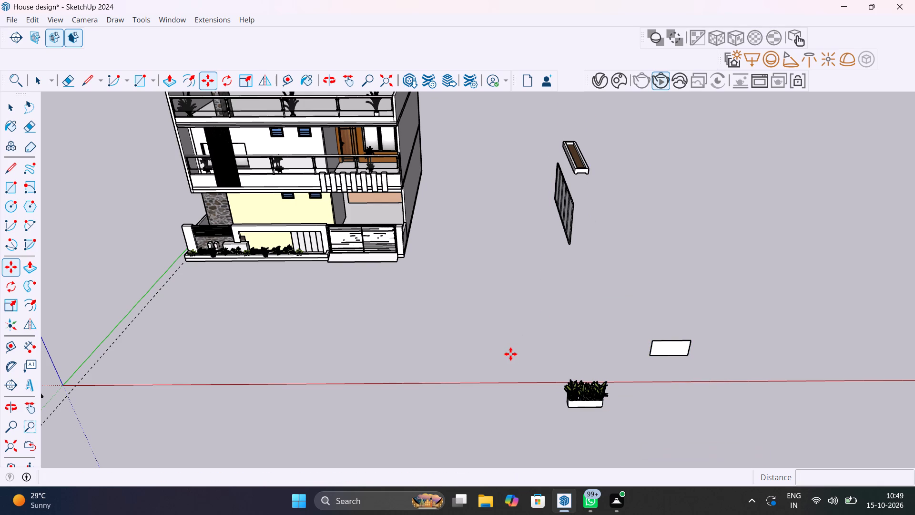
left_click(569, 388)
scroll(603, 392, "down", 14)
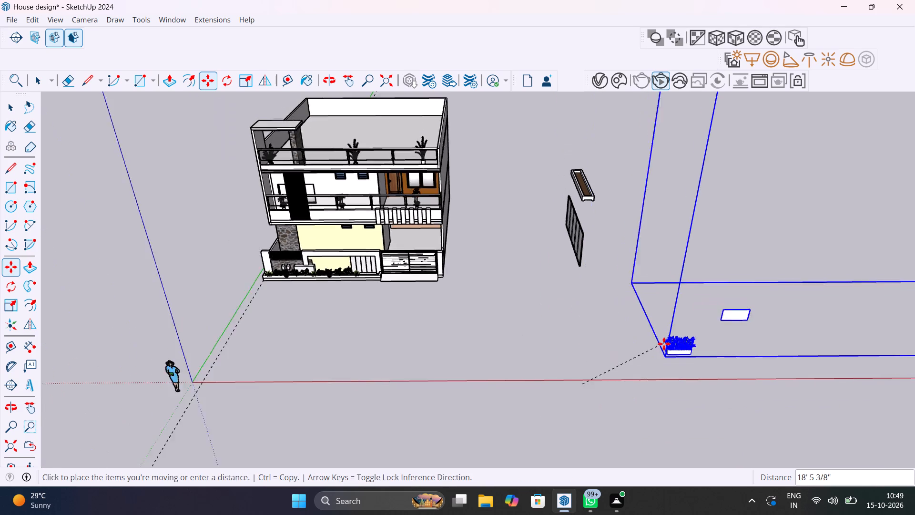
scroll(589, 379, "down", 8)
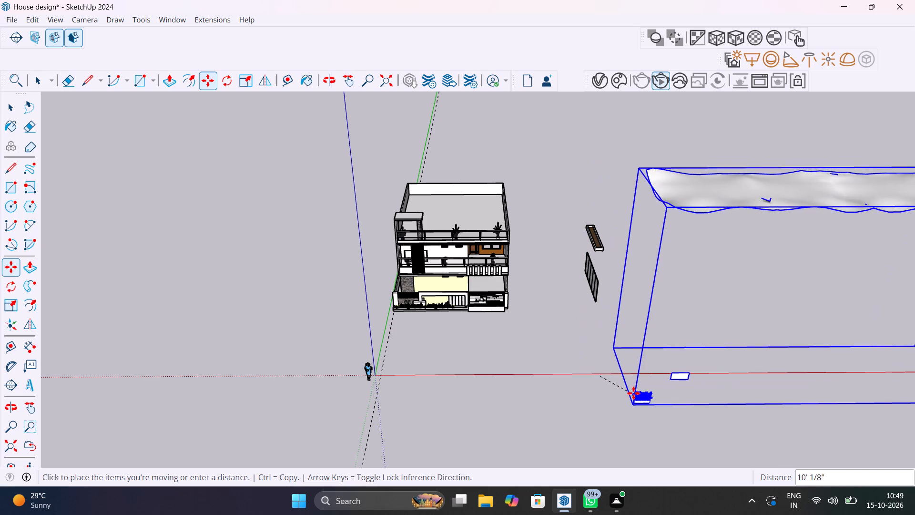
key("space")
Open the new plant component and move its planter box of leafy plants to the front of the compound wall, beside the gate.
scroll(635, 392, "up", 5)
double_click(602, 374)
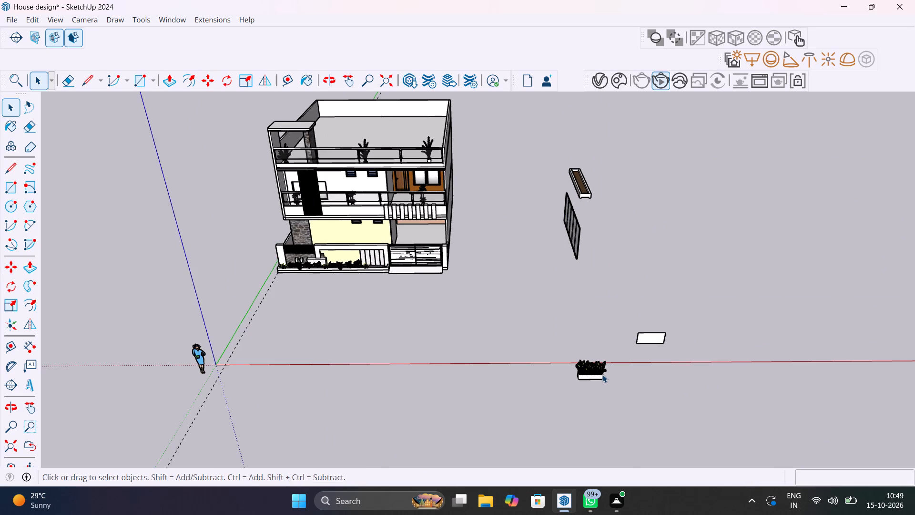
left_click(599, 372)
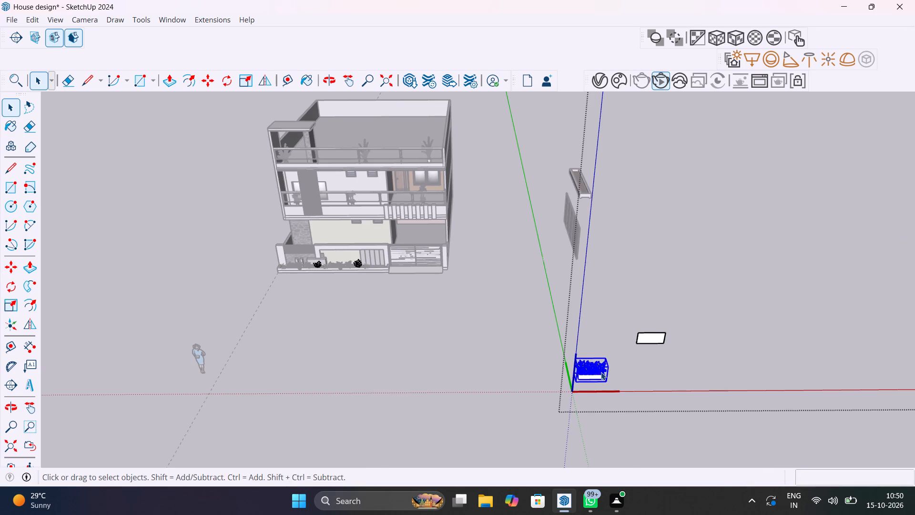
key("m")
left_click(606, 380)
scroll(377, 295, "up", 2)
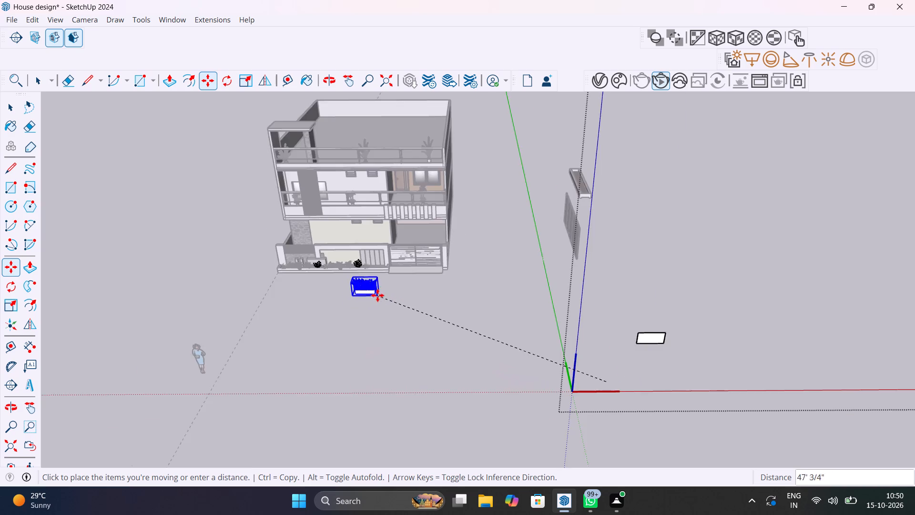
scroll(377, 295, "up", 14)
scroll(399, 247, "up", 10)
middle_click_drag(387, 258, 394, 309)
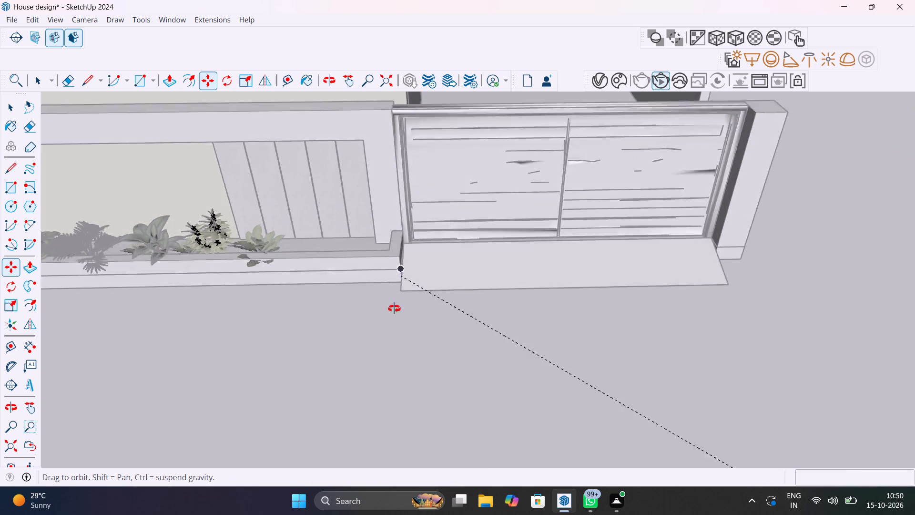
middle_click_drag(394, 309, 396, 338)
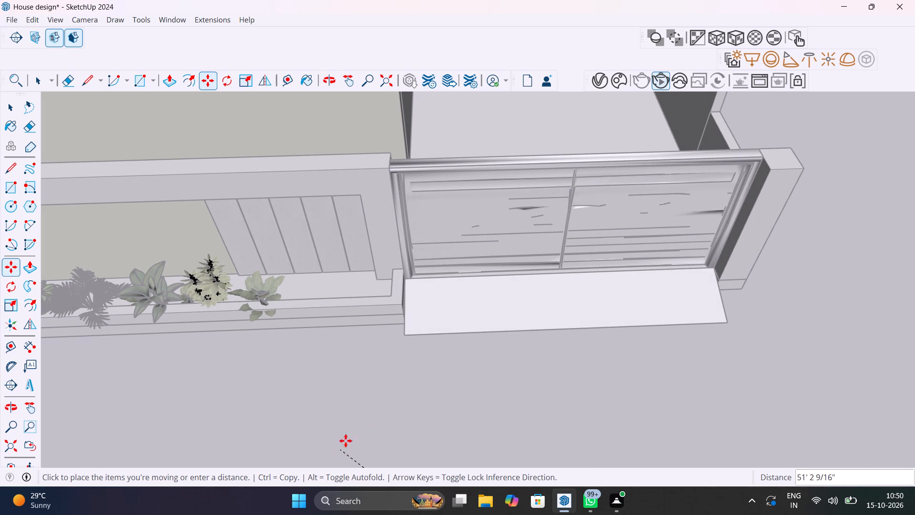
scroll(396, 371, "down", 15)
scroll(464, 425, "down", 8)
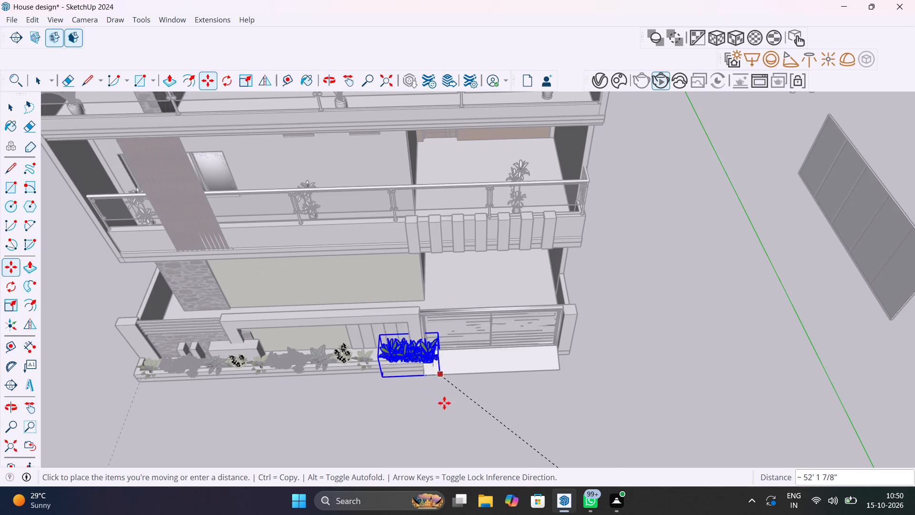
left_click(448, 420)
key("space")
left_click(570, 423)
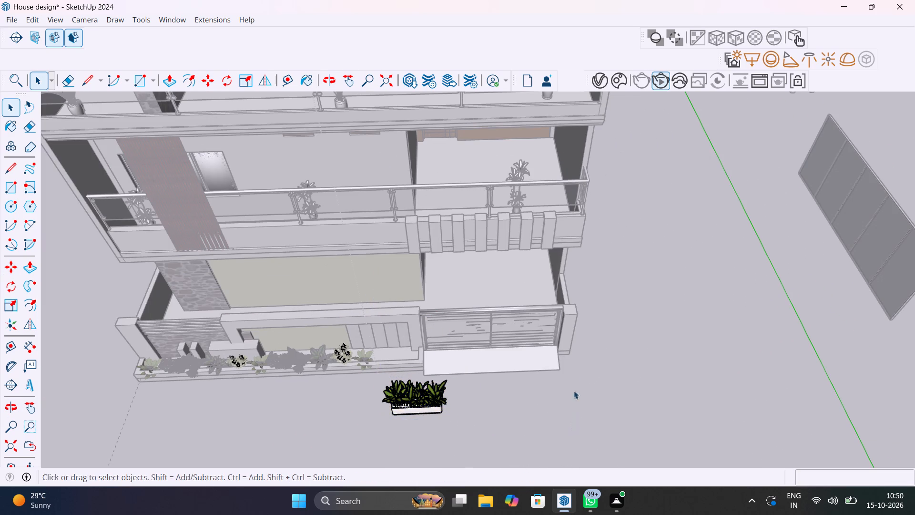
Leave the plant component and examine the planter box beside the gate against the house's front elevation.
scroll(572, 374, "down", 7)
middle_click_drag(559, 393, 549, 222)
scroll(579, 296, "down", 1)
left_click(257, 360)
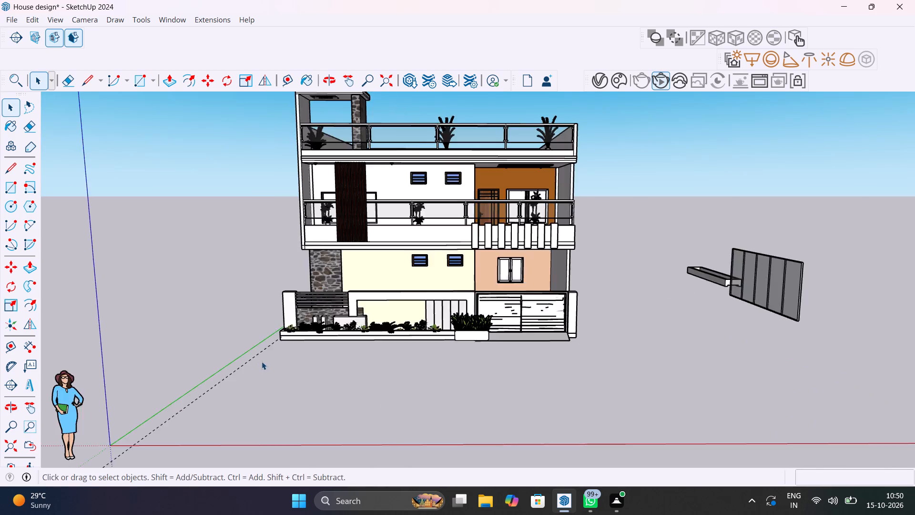
scroll(263, 360, "down", 7)
scroll(430, 354, "up", 9)
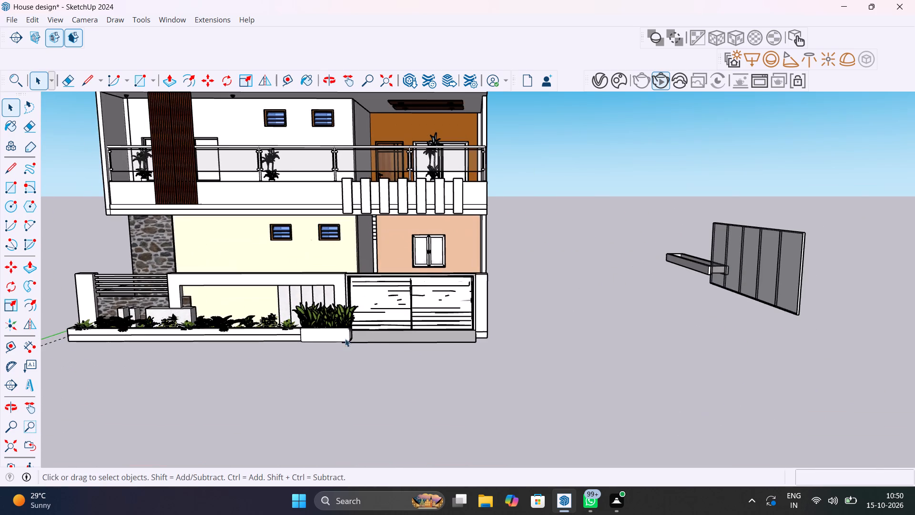
Explode the plant component in front of the compound wall so its planter box stands on its own.
scroll(349, 332, "up", 6)
middle_click_drag(334, 328, 322, 388)
left_click(321, 384)
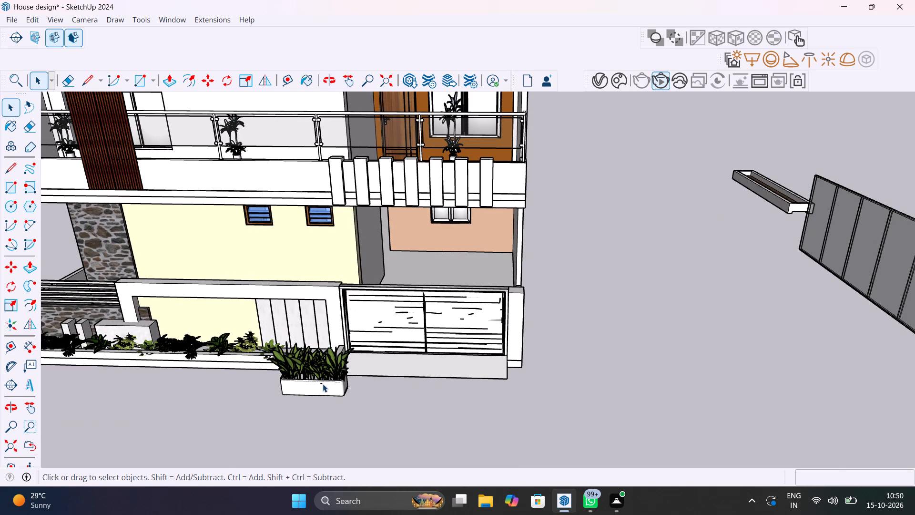
right_click(320, 381)
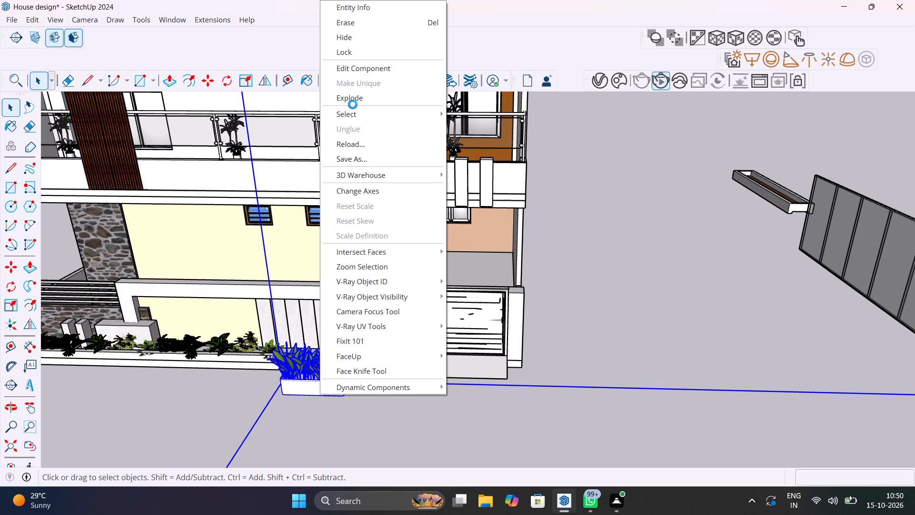
left_click(353, 103)
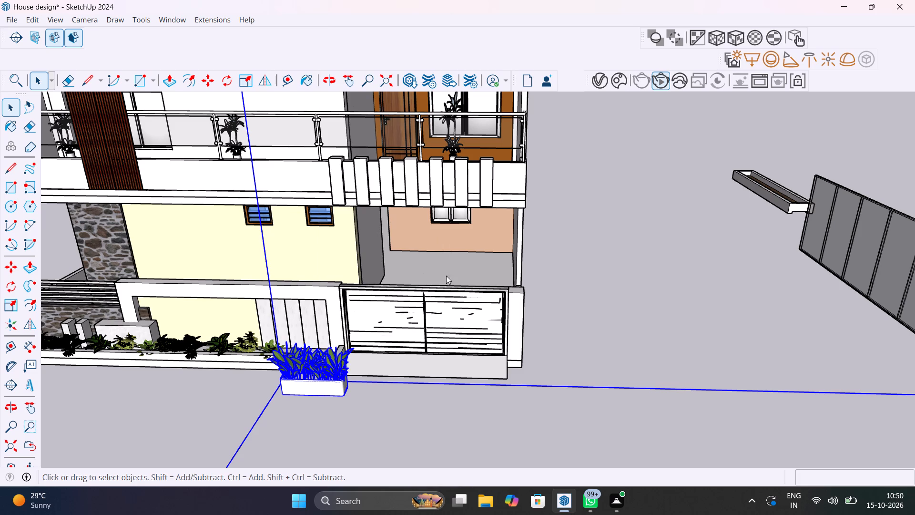
left_click(610, 308)
Scale the planter box of leafy plants down uniformly to less than half its size.
left_click(345, 376)
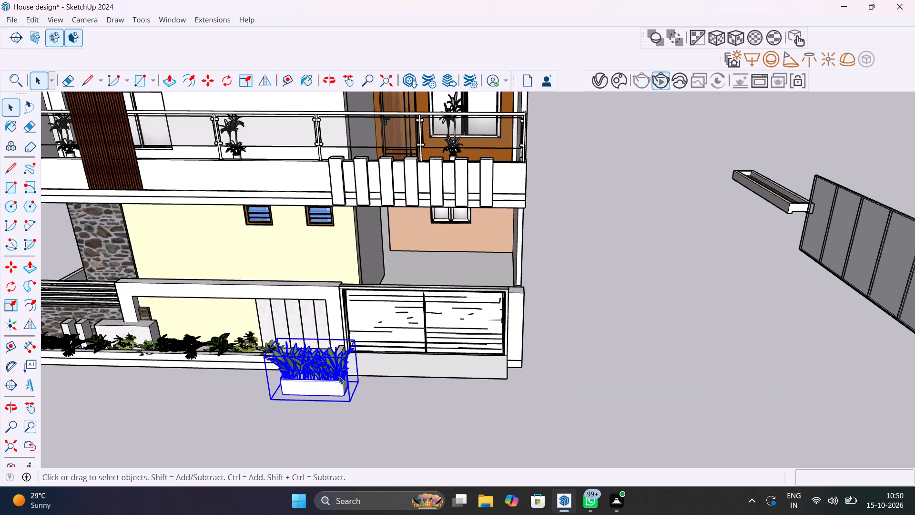
scroll(339, 376, "up", 9)
key("s")
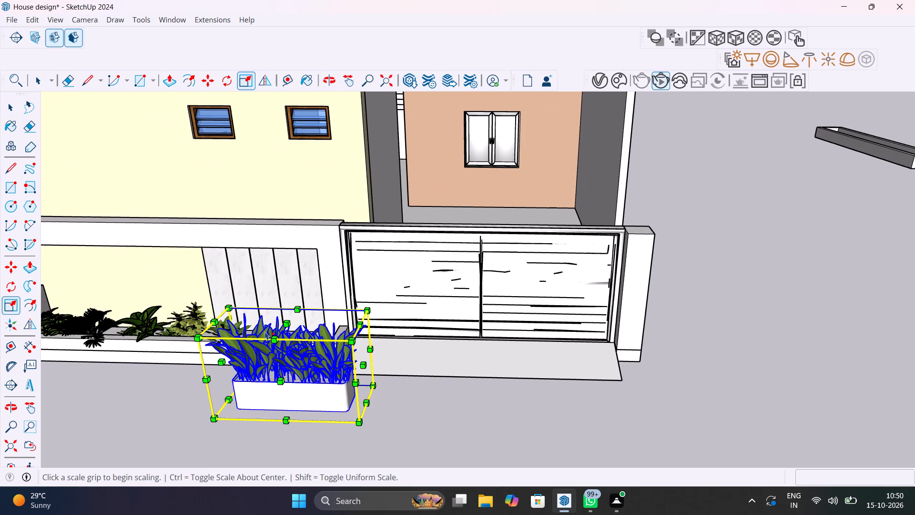
left_click(229, 304)
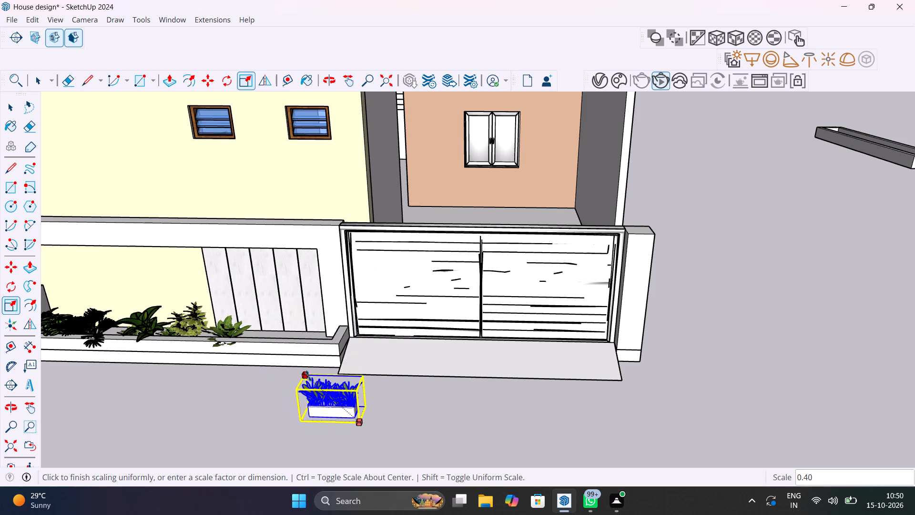
left_click(316, 380)
key("space")
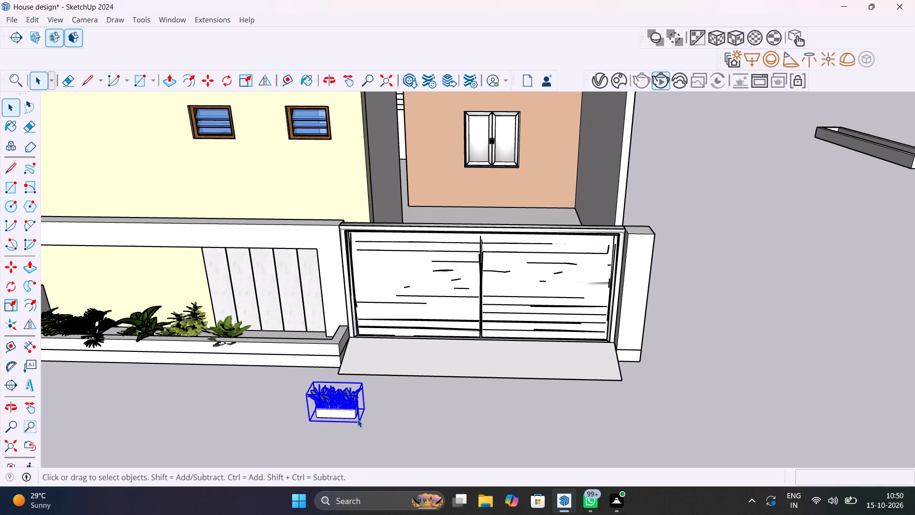
Move the reduced planter box into the compound wall's planting bed, at the end beside the gate.
scroll(358, 420, "up", 10)
key("m")
left_click(360, 428)
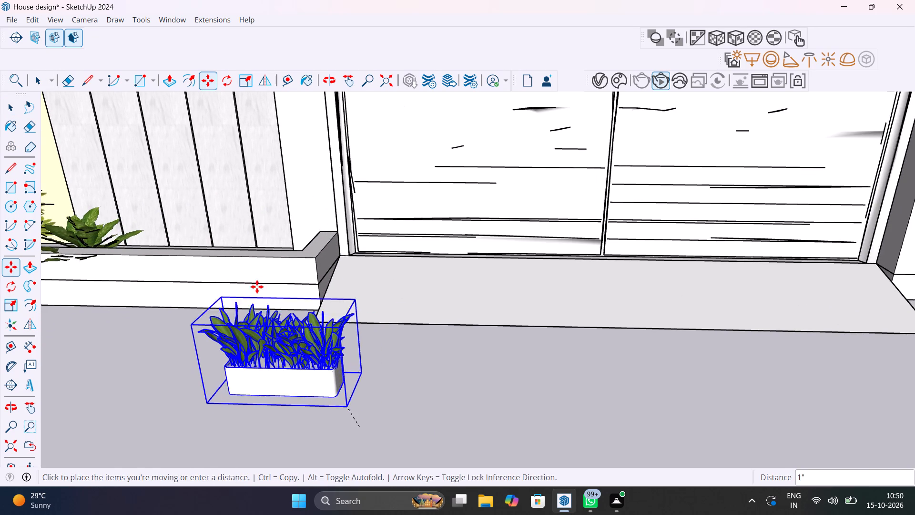
scroll(258, 258, "up", 11)
middle_click_drag(290, 256, 264, 441)
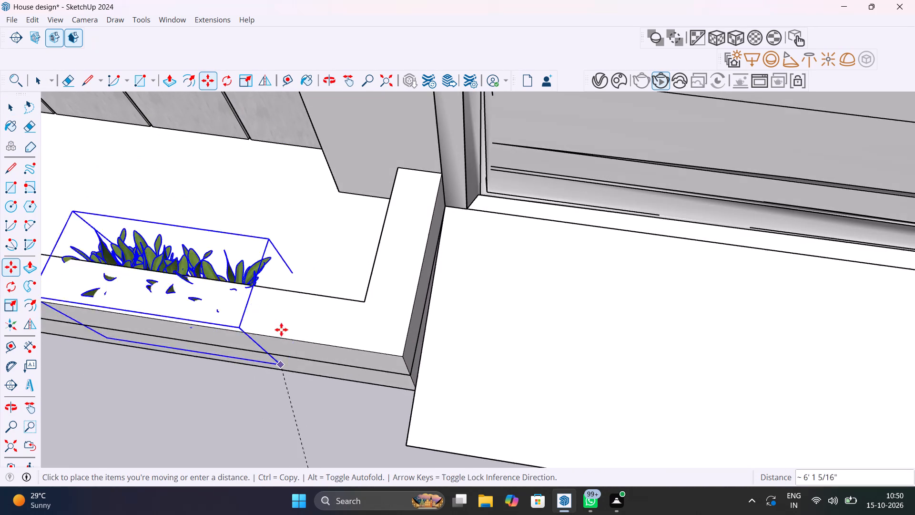
scroll(306, 303, "up", 9)
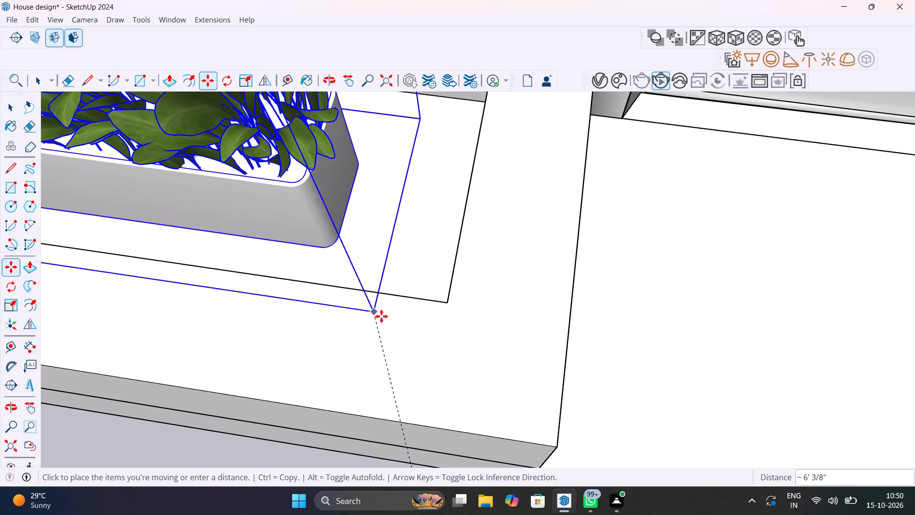
middle_click_drag(386, 328, 429, 188)
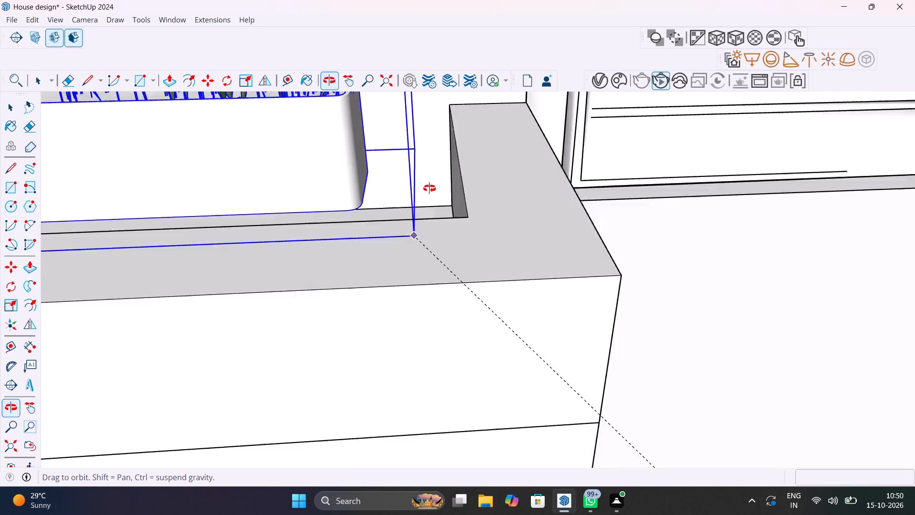
middle_click_drag(429, 188, 96, 207)
scroll(412, 152, "up", 3)
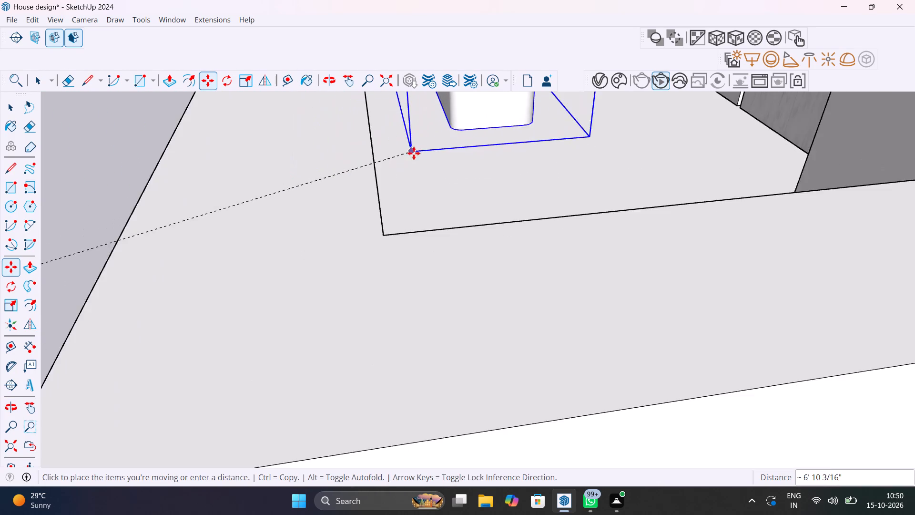
scroll(414, 153, "up", 3)
middle_click_drag(433, 155, 401, 207)
left_click(392, 311)
scroll(461, 288, "down", 20)
scroll(461, 288, "down", 9)
Shift the planter box slightly towards the bed's front edge and the gate end.
left_click(293, 275)
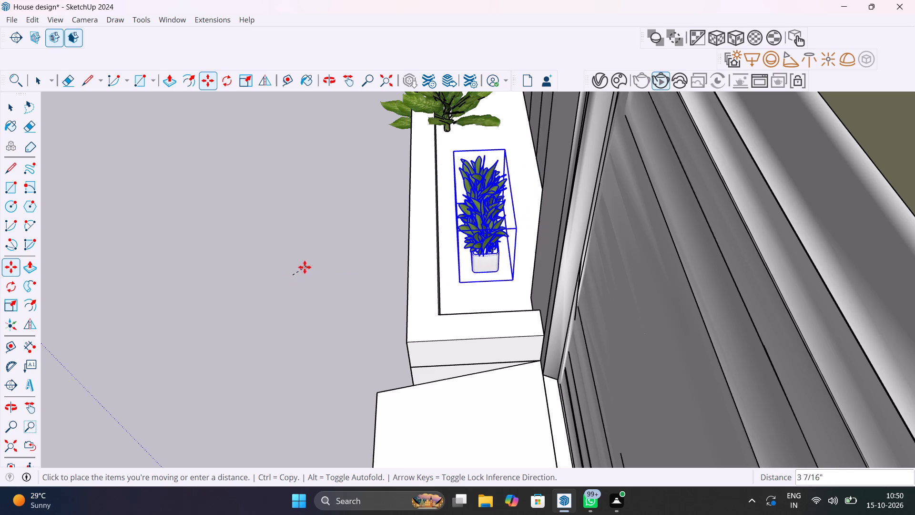
left_click(296, 284)
key("space")
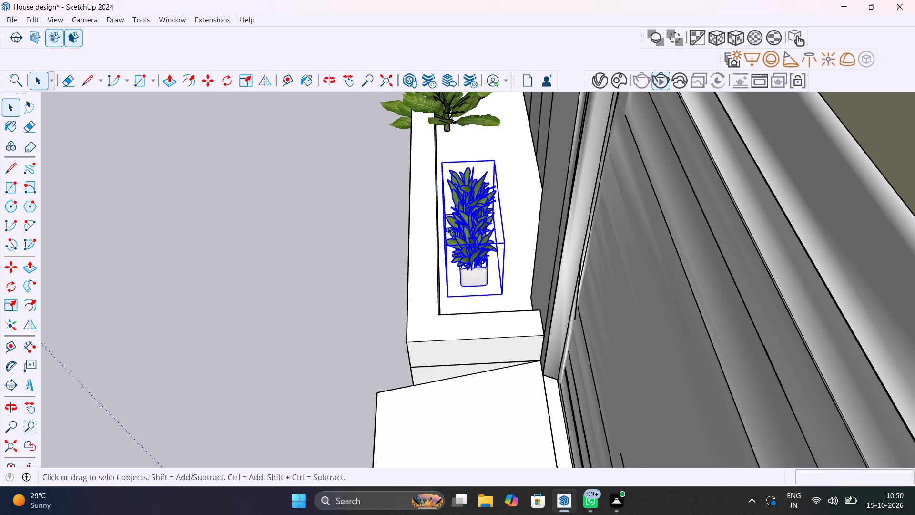
middle_click_drag(453, 227, 612, 222)
left_click(269, 330)
Stretch the planter box along the red axis, by about 2.12 away from the gate and 1.16 towards it.
scroll(425, 209, "up", 11)
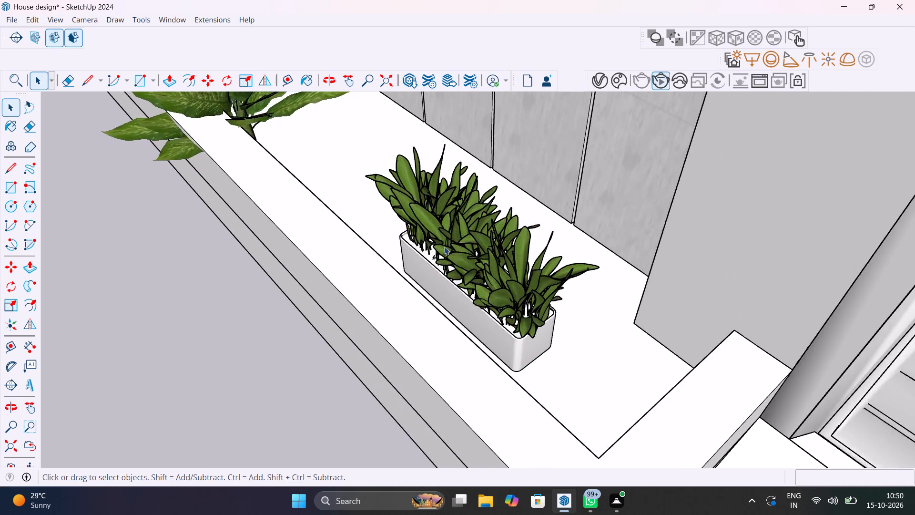
middle_click_drag(451, 249, 642, 172)
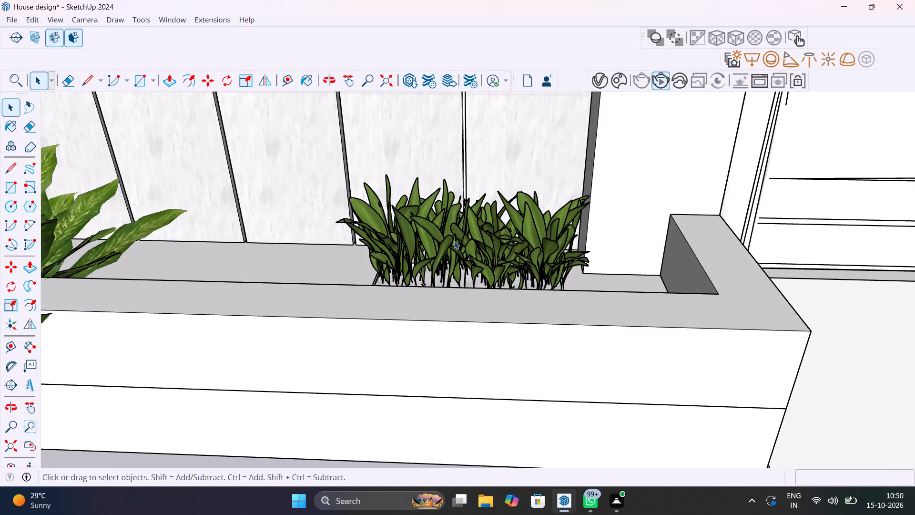
left_click(458, 241)
key("s")
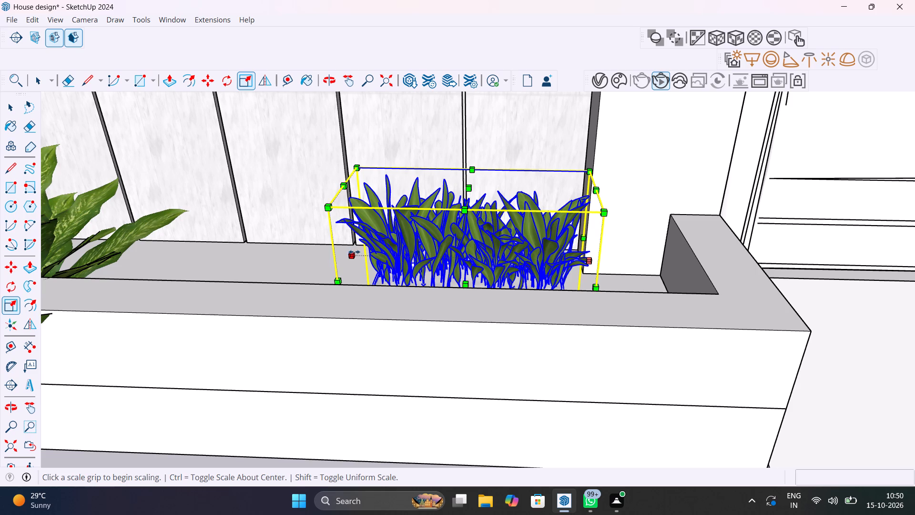
left_click(354, 254)
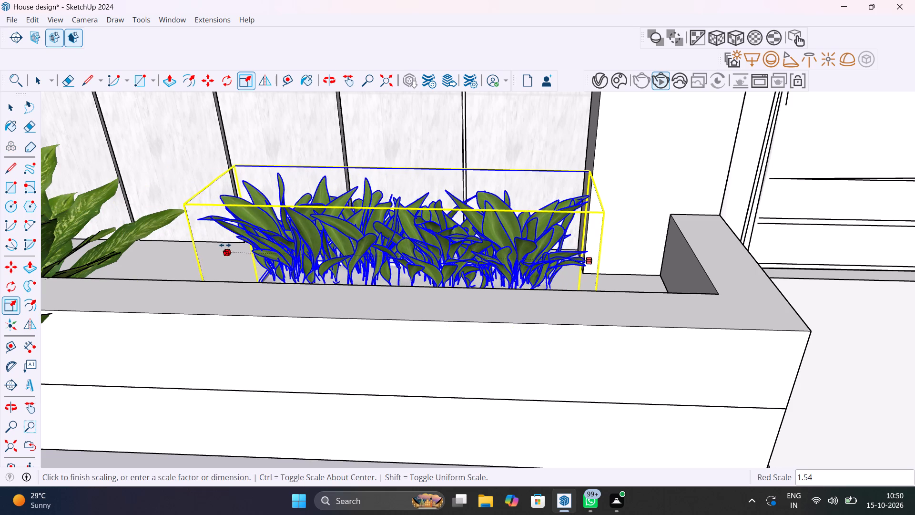
left_click(193, 244)
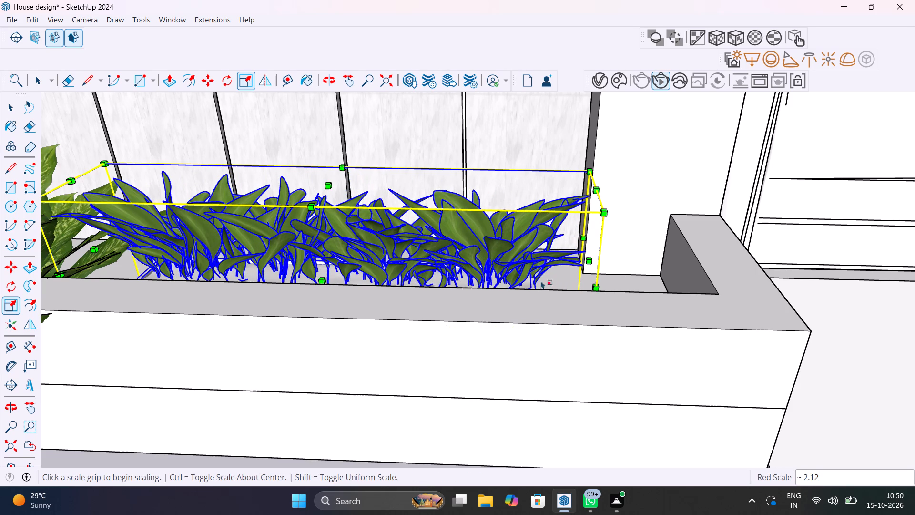
left_click(589, 259)
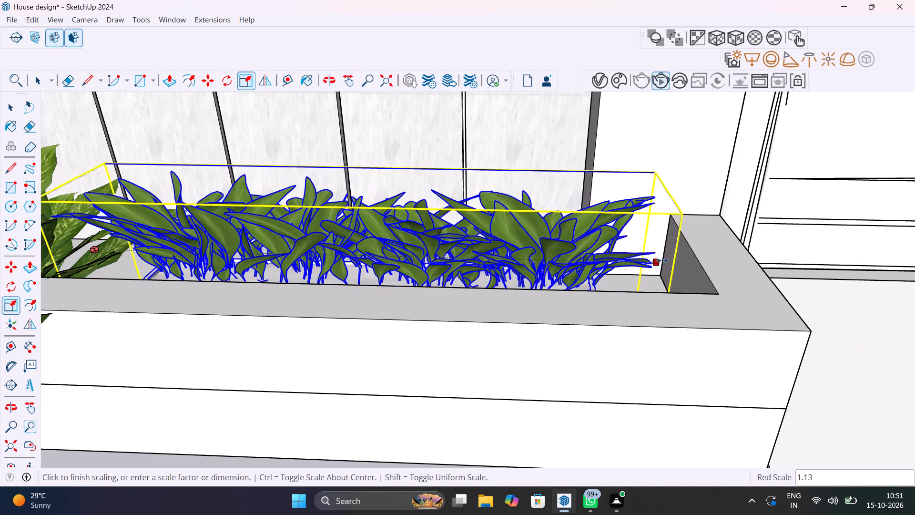
left_click(672, 259)
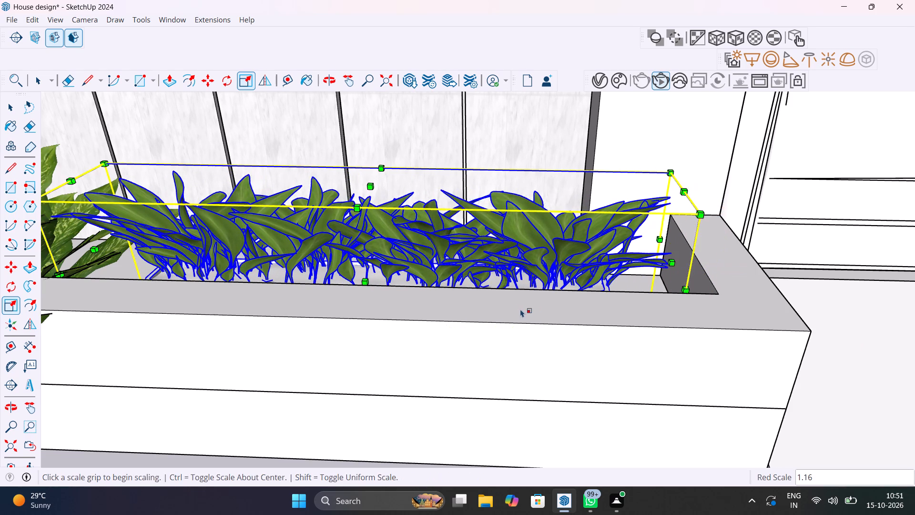
key("space")
scroll(516, 307, "down", 20)
scroll(516, 307, "down", 20)
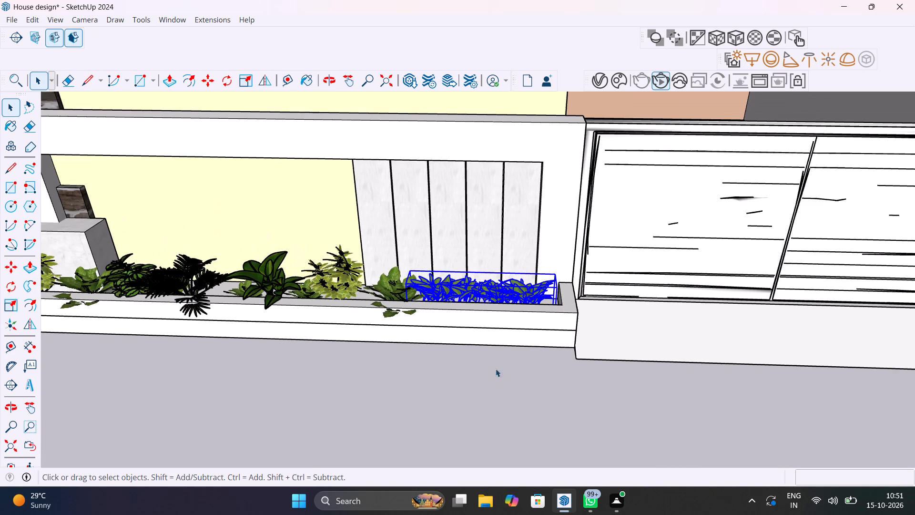
left_click(495, 382)
Stop the interactive render, render the whole front elevation in V-Ray, and inspect the result around the first-floor balcony.
scroll(483, 376, "down", 15)
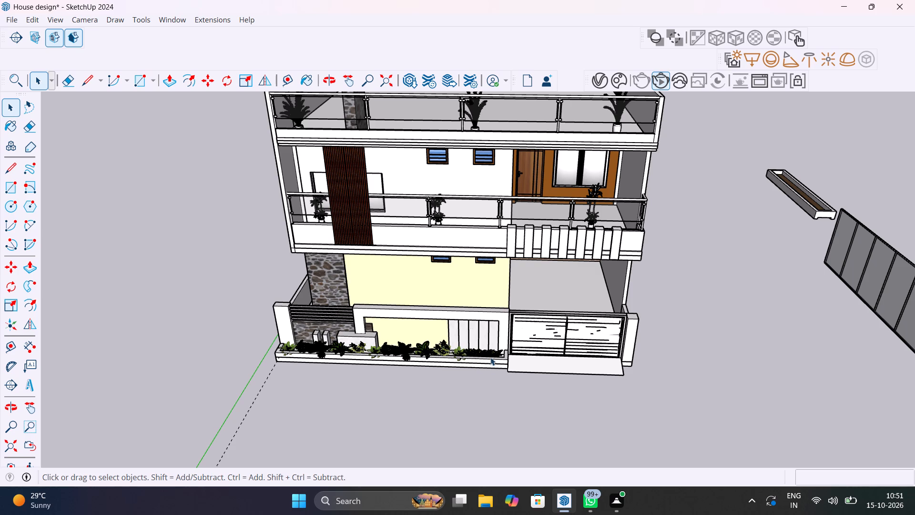
scroll(490, 357, "down", 4)
middle_click_drag(578, 356, 572, 265)
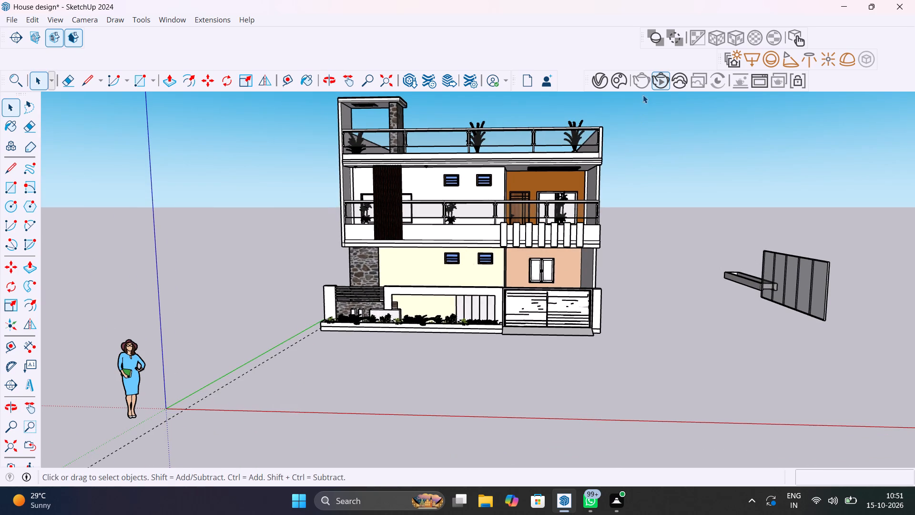
left_click(646, 80)
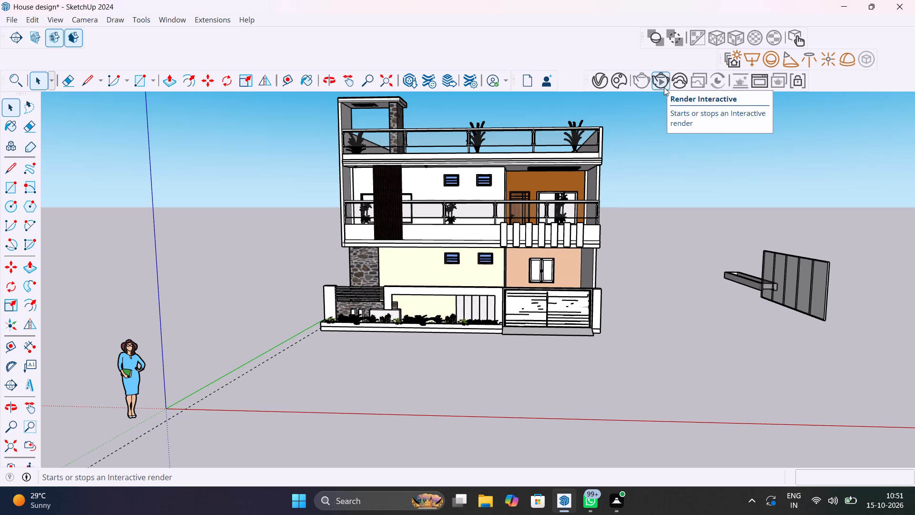
left_click(664, 87)
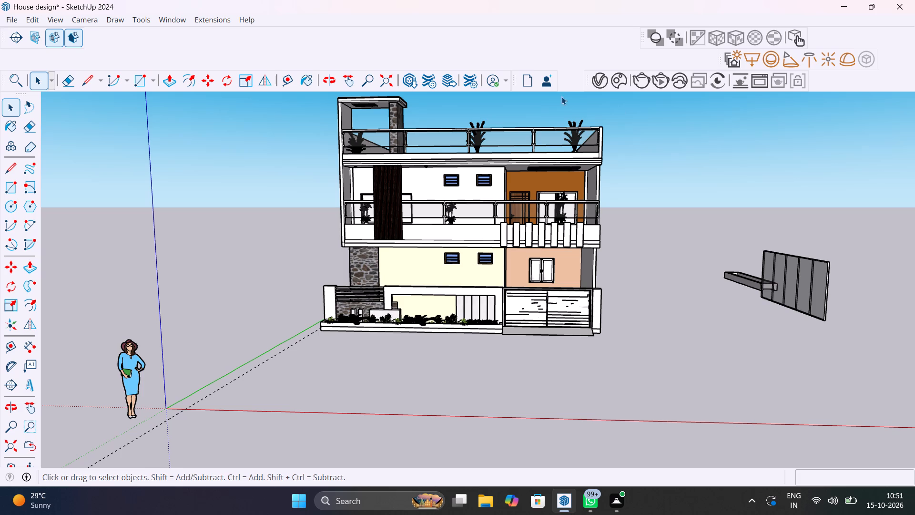
left_click(645, 84)
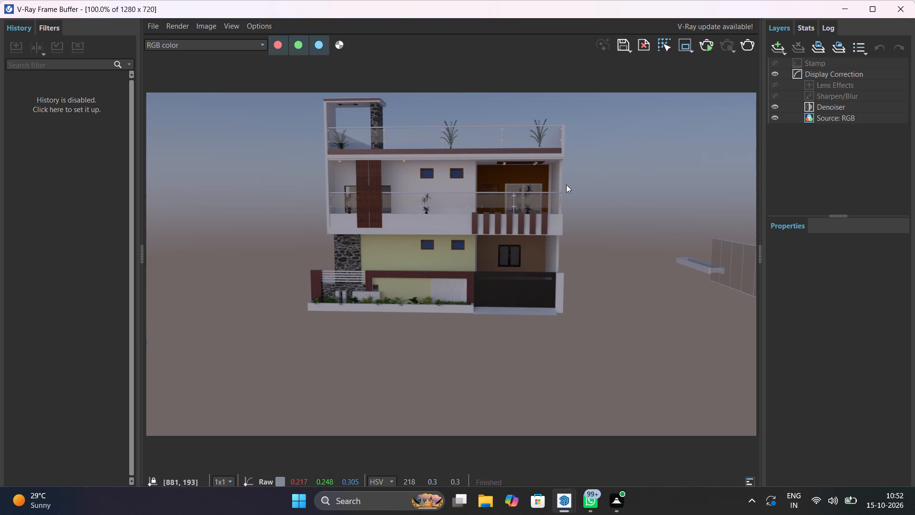
scroll(506, 157, "up", 2)
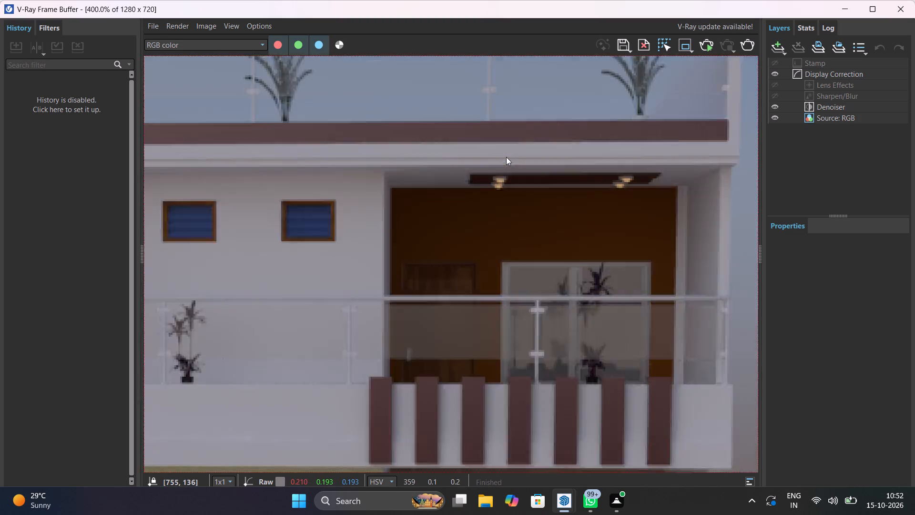
scroll(506, 157, "up", 2)
scroll(506, 157, "down", 5)
scroll(511, 200, "up", 1)
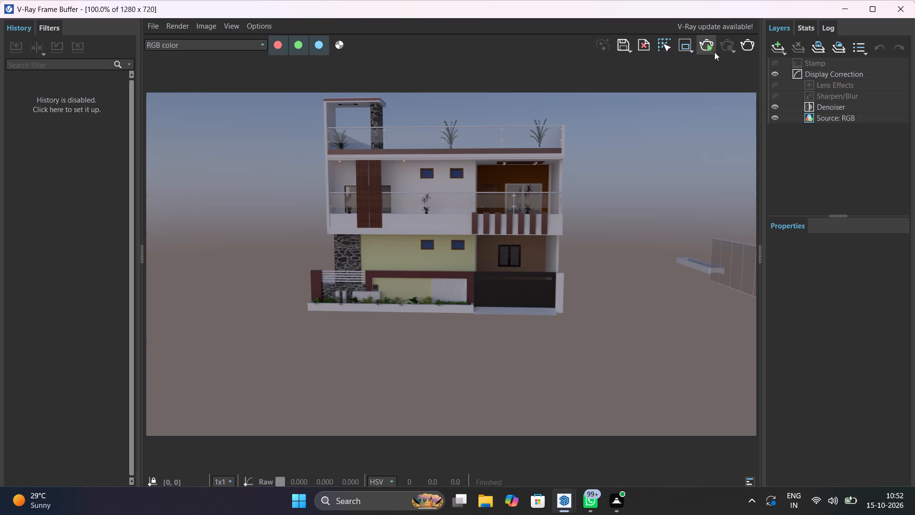
Restart the interactive render from the V-Ray Frame Buffer and close the frame buffer.
left_click(705, 44)
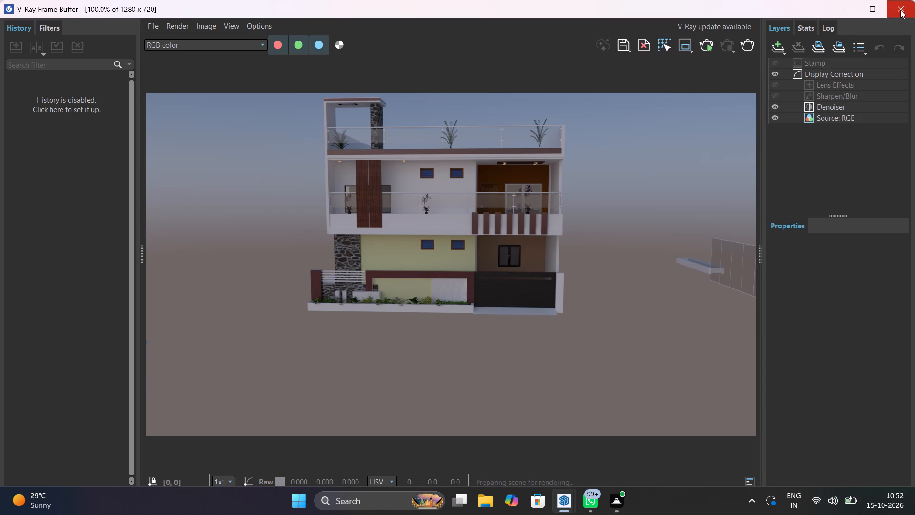
left_click(900, 10)
Add a Light Mix render element in the V-Ray Asset Editor.
left_click(594, 79)
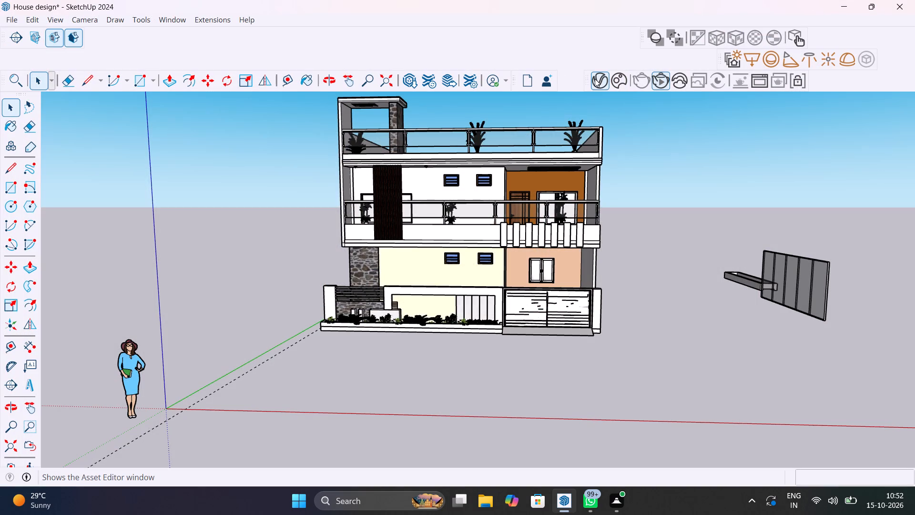
left_click(496, 71)
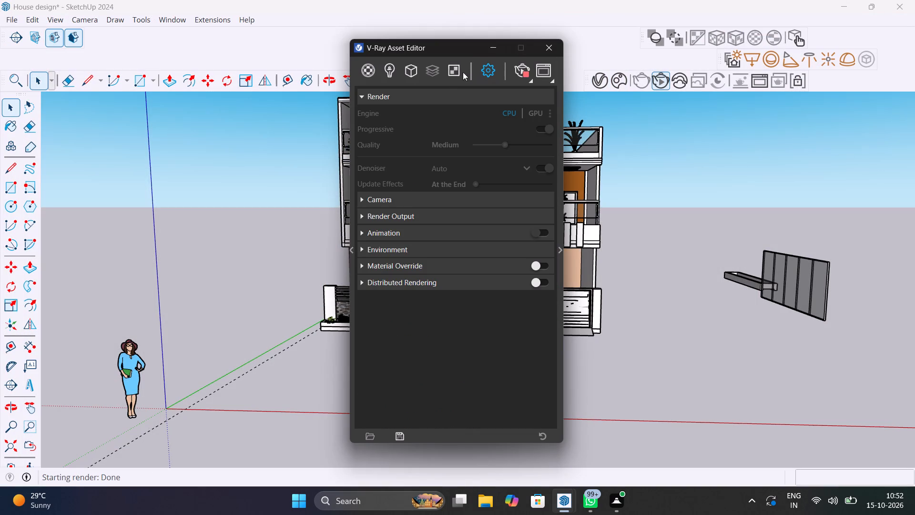
left_click(430, 71)
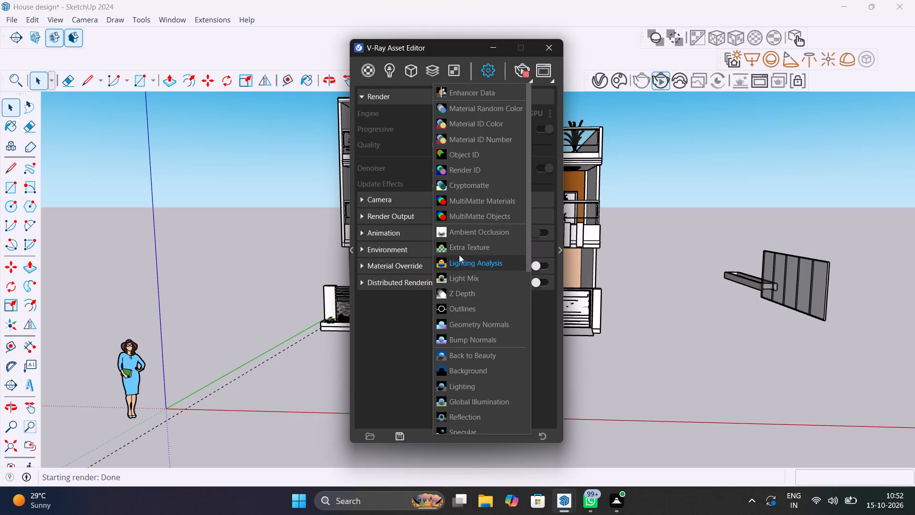
left_click(475, 277)
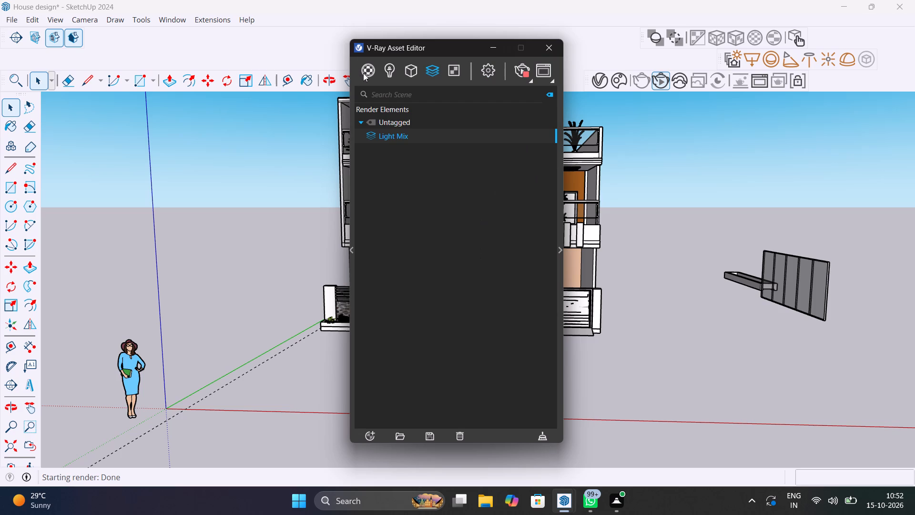
Bring the whole house into view and turn on the SunLight in the V-Ray Asset Editor's lights.
left_click(368, 69)
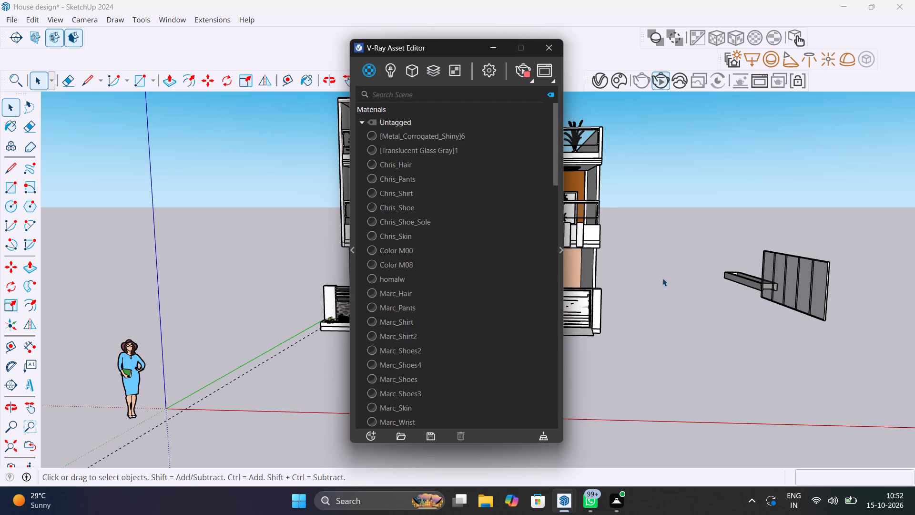
middle_click_drag(662, 278, 704, 297)
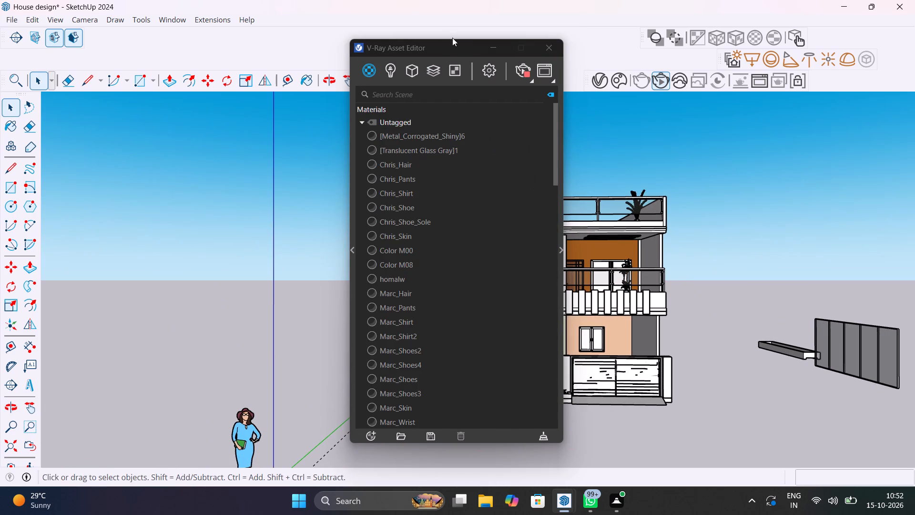
left_click_drag(452, 49, 240, 40)
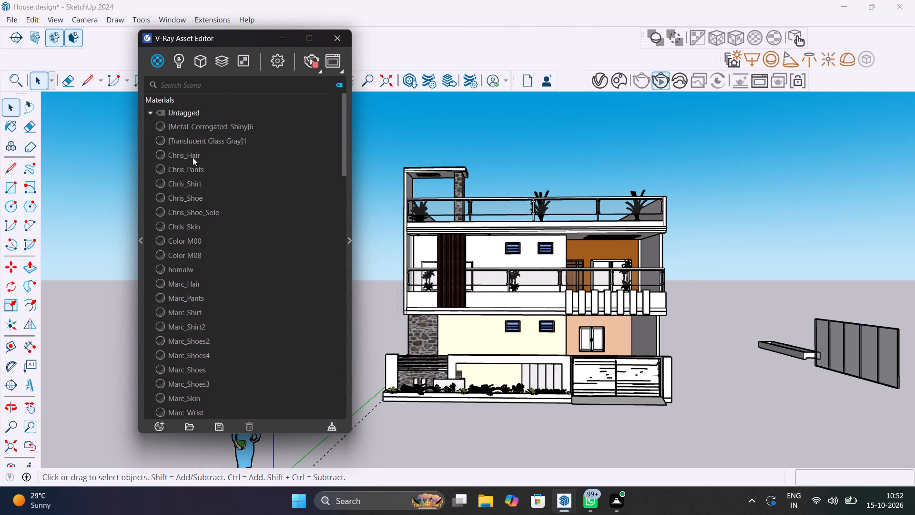
left_click(180, 63)
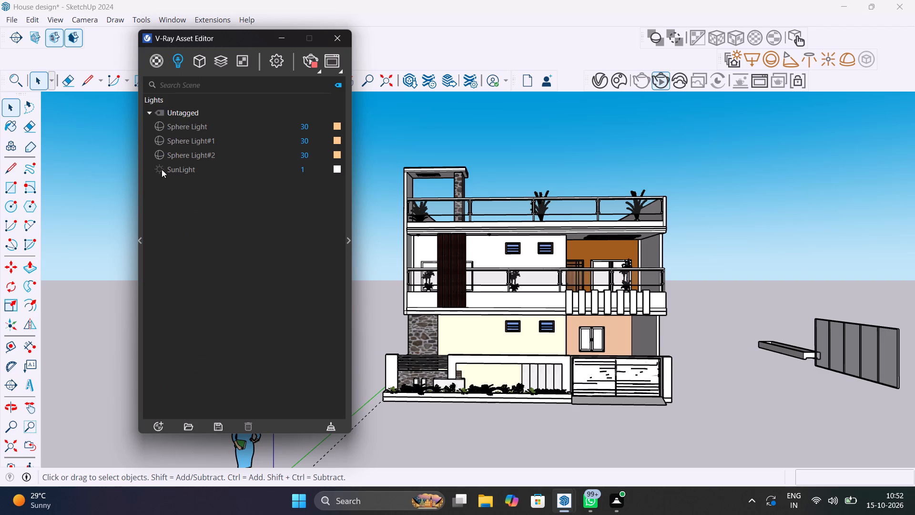
left_click(161, 169)
Stop and restart the V-Ray interactive render, and inspect the front elevation's facade and balconies in it.
left_click(314, 63)
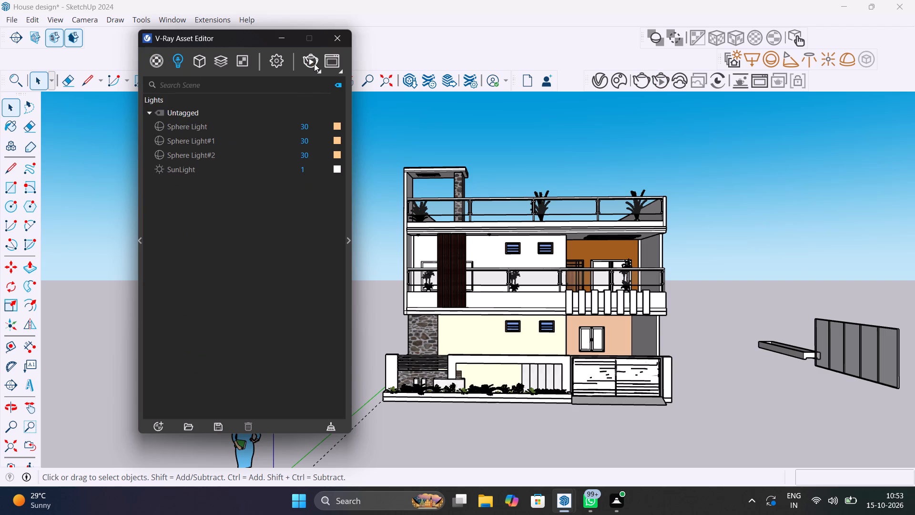
left_click(310, 58)
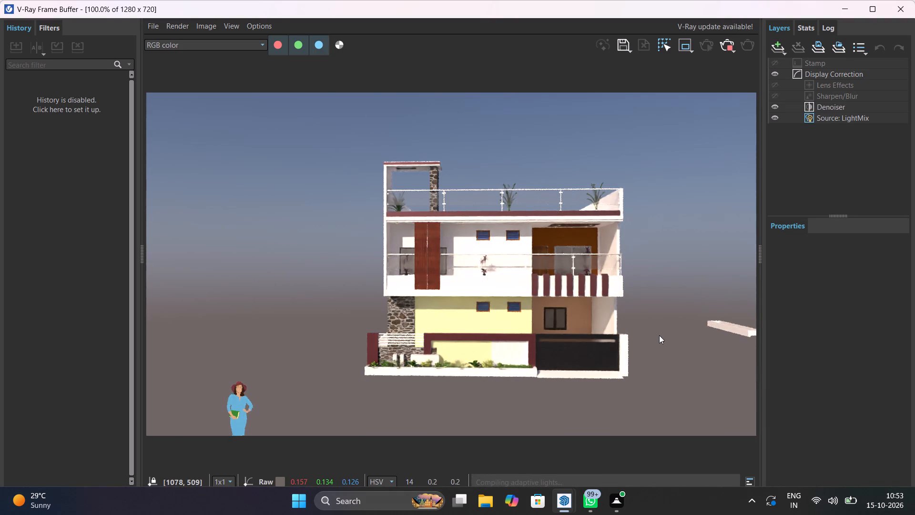
scroll(619, 295, "up", 1)
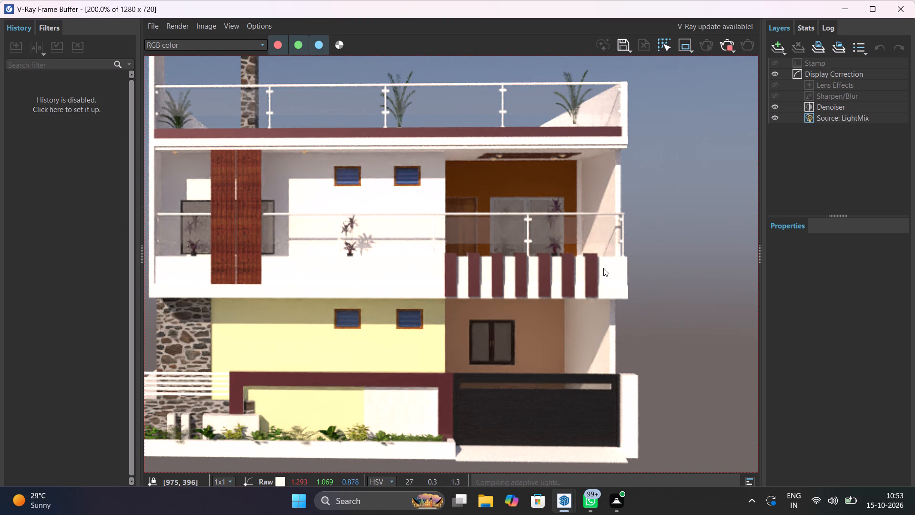
scroll(568, 316, "down", 1)
middle_click_drag(568, 316, 651, 329)
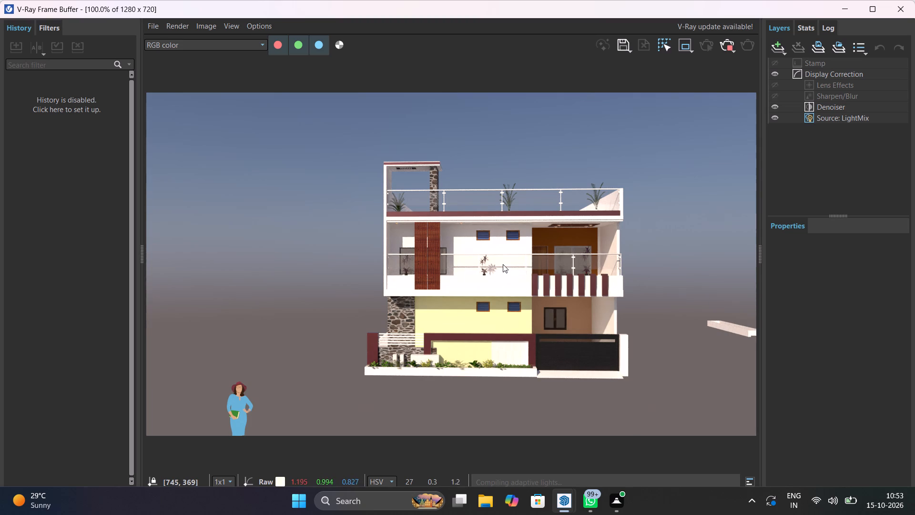
scroll(502, 262, "up", 1)
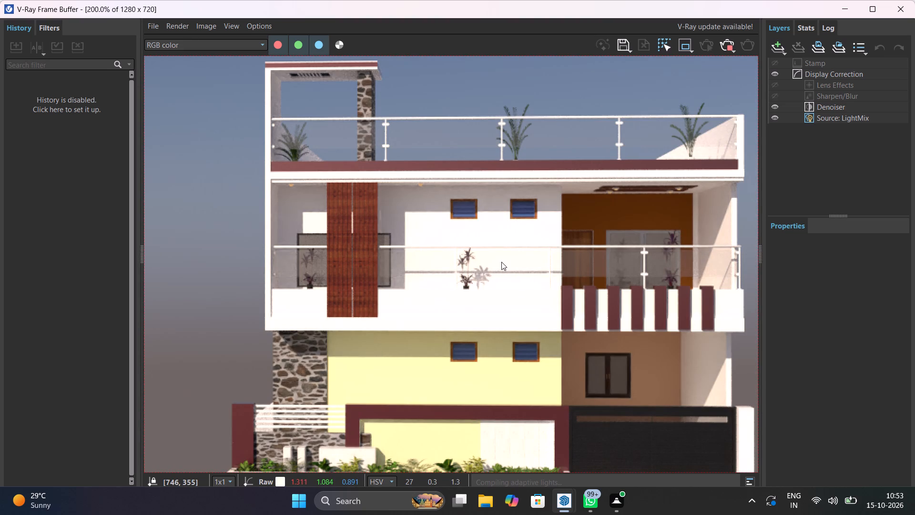
scroll(502, 262, "down", 2)
scroll(502, 262, "up", 1)
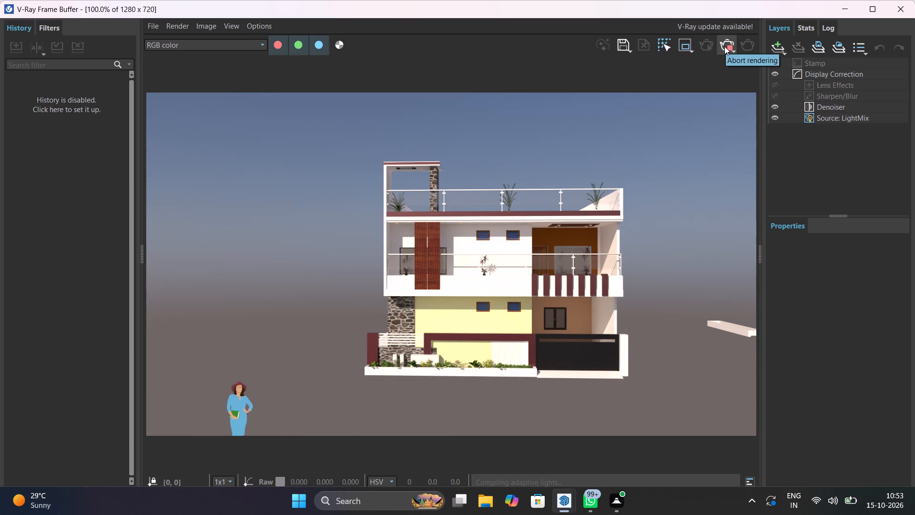
Arrange the V-Ray Frame Buffer and the Asset Editor side by side so the lights and the rendered house are both visible.
left_click(870, 12)
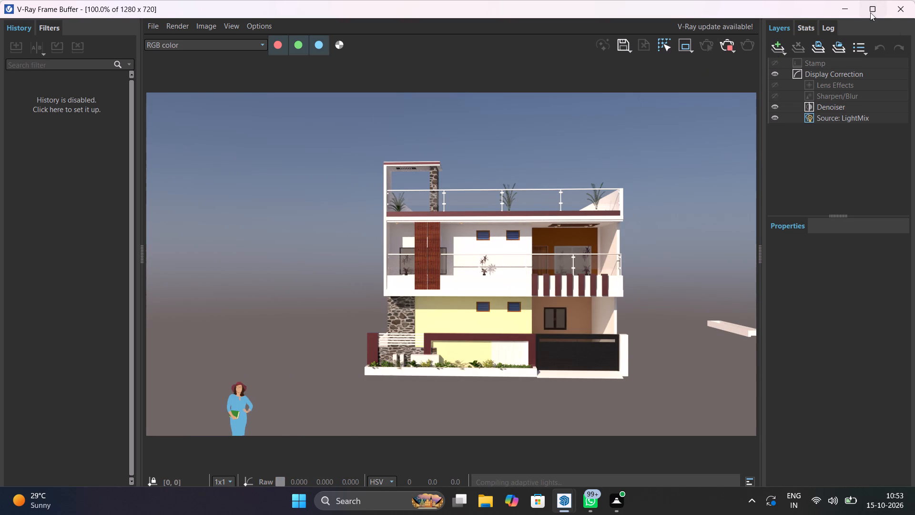
left_click(874, 8)
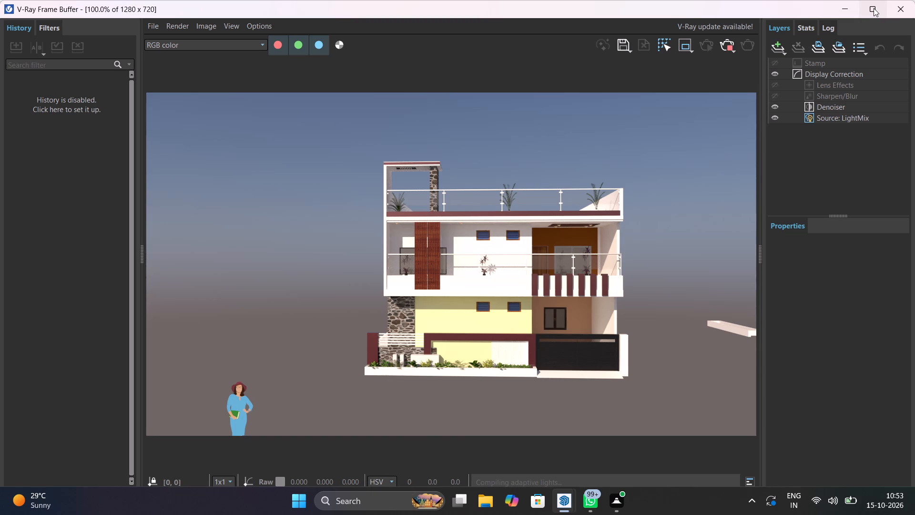
left_click(874, 8)
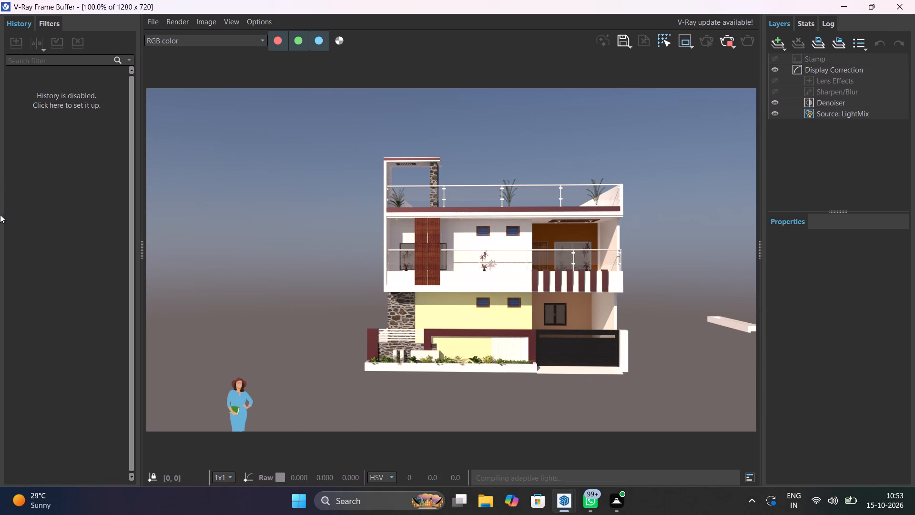
left_click(870, 7)
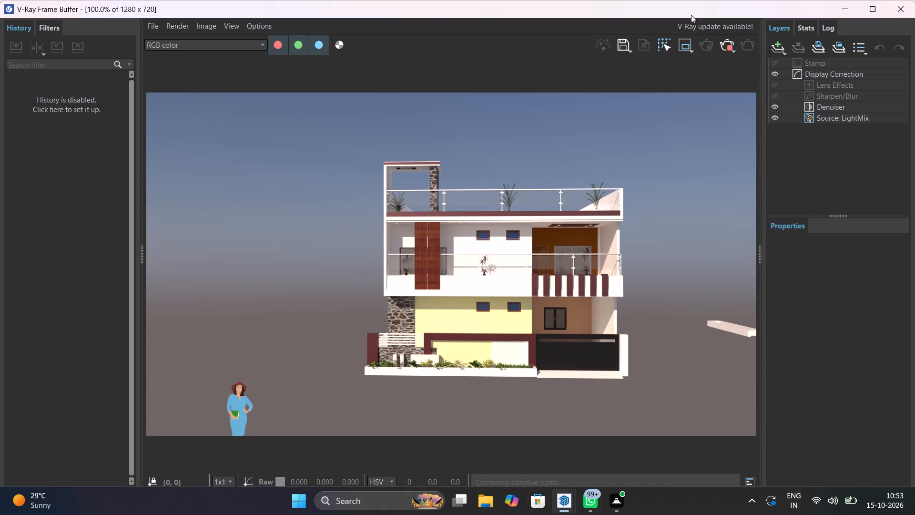
left_click_drag(691, 10, 711, 56)
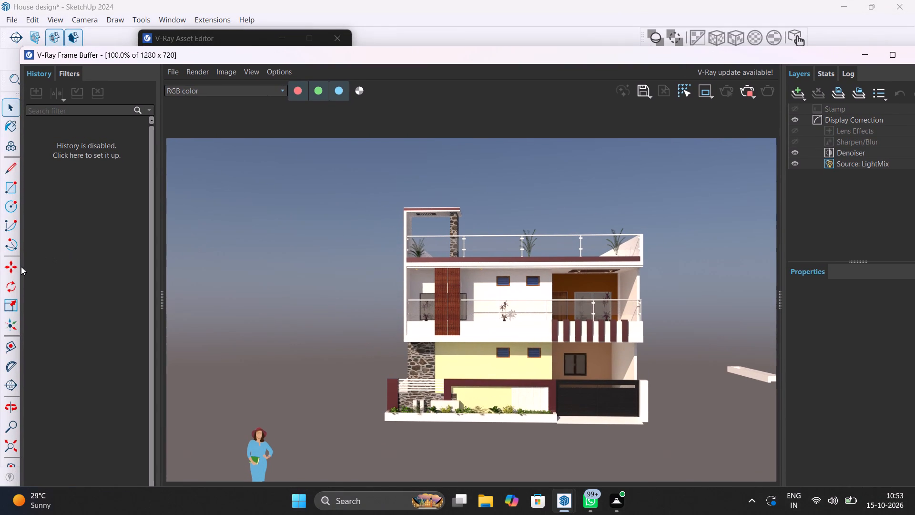
left_click_drag(16, 271, 262, 254)
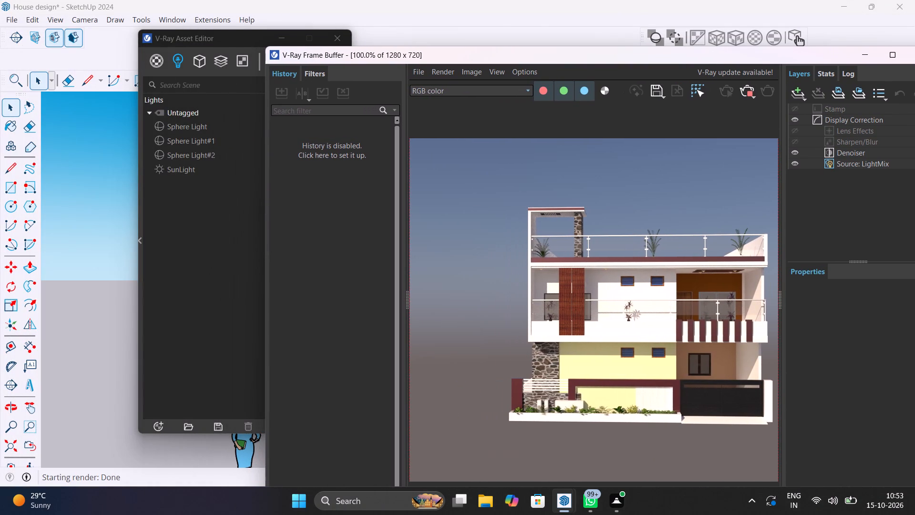
left_click_drag(239, 37, 200, 57)
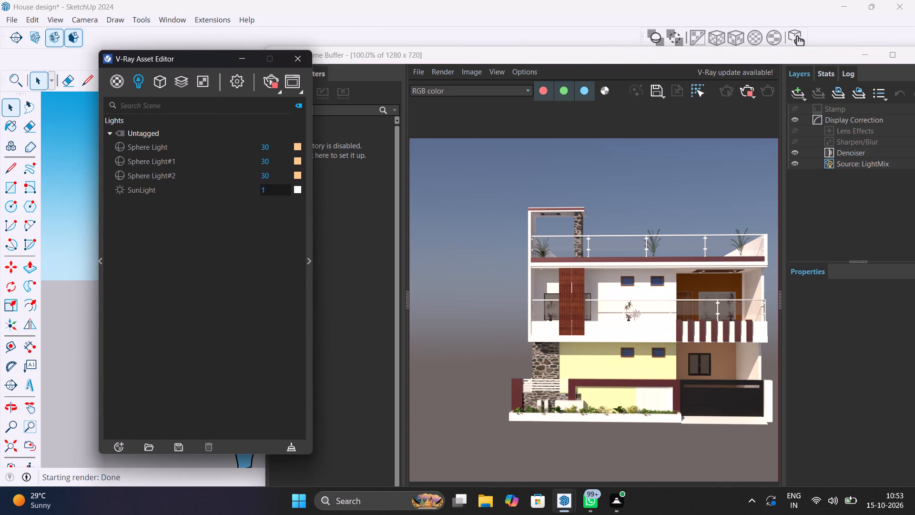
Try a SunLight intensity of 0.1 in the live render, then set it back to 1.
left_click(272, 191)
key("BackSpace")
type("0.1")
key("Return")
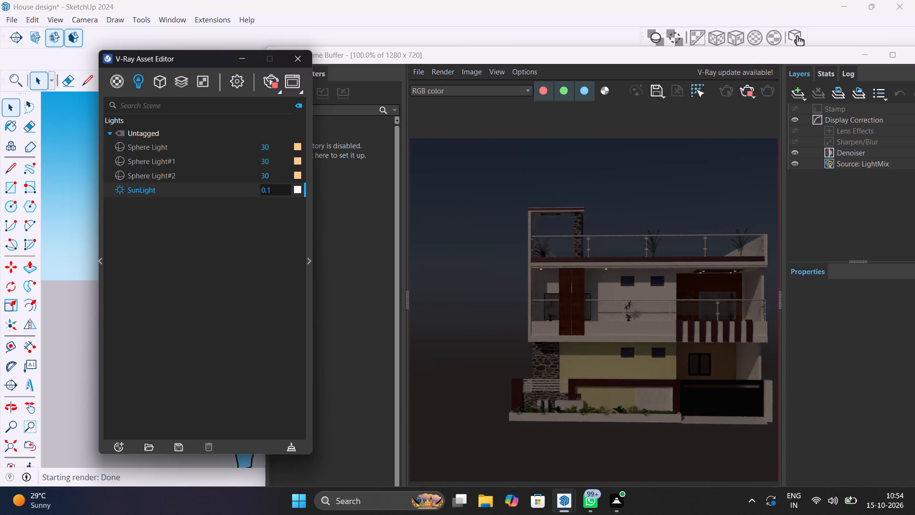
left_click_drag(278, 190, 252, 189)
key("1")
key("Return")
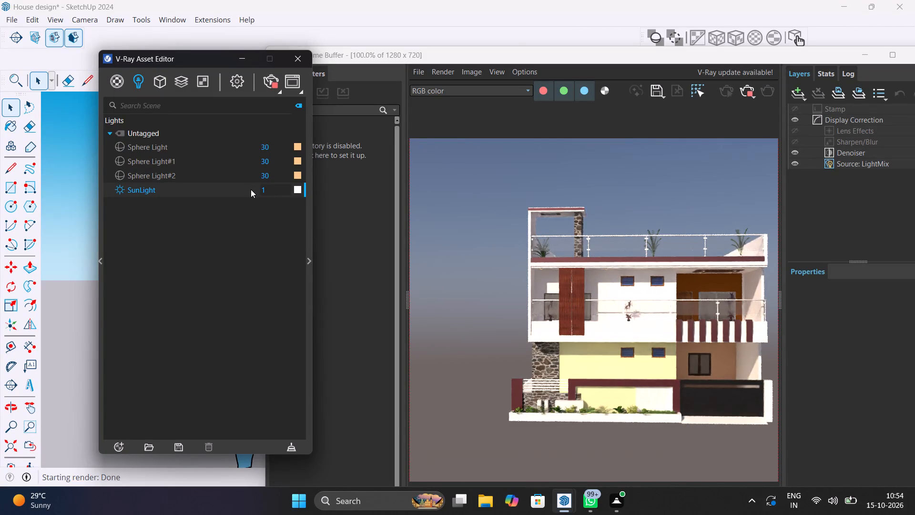
Turn off the SunLight in the Asset Editor.
left_click(122, 190)
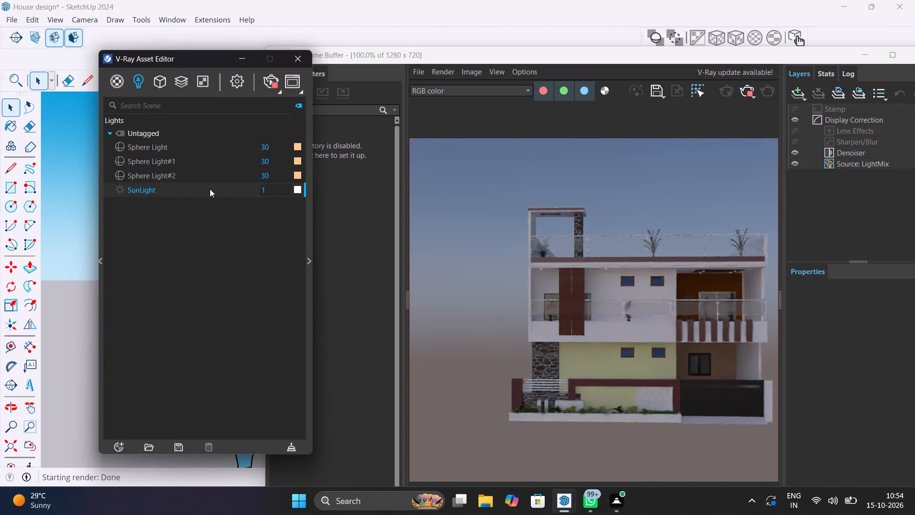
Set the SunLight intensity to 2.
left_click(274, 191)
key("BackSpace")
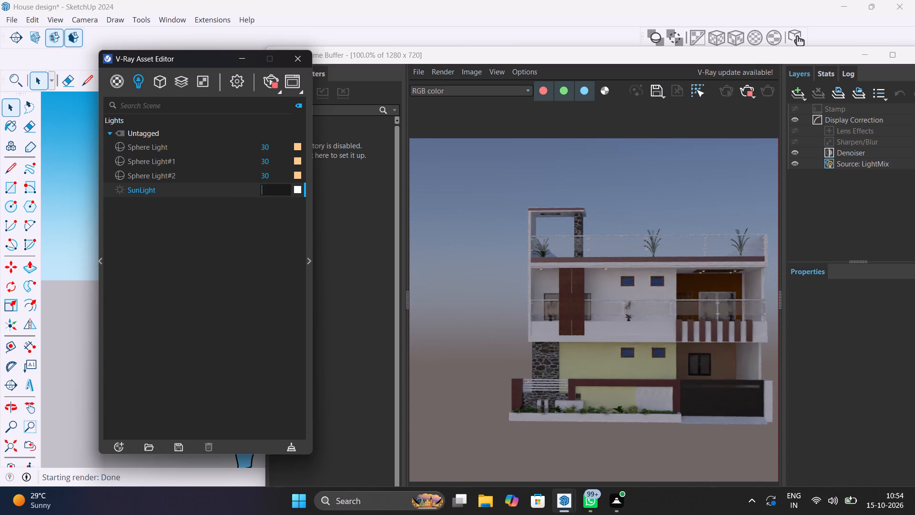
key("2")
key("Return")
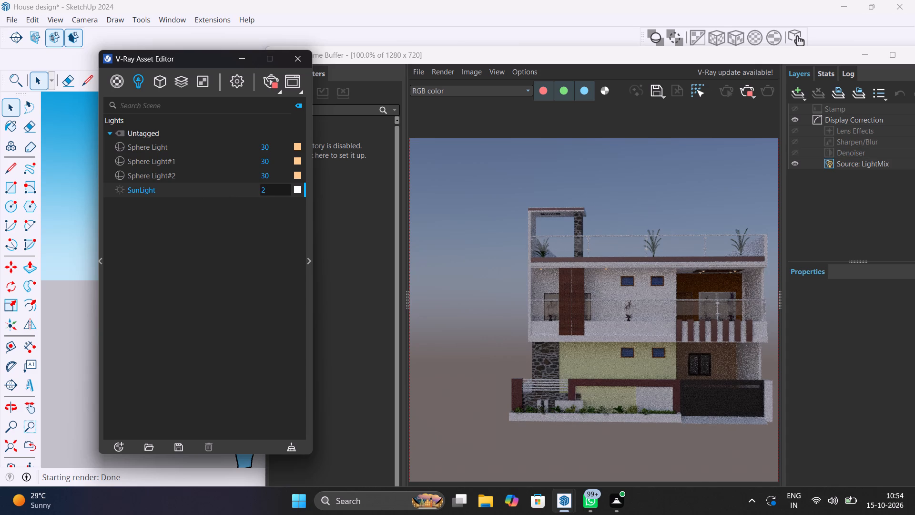
Set the SunLight intensity to 3.
key("3")
key("Return")
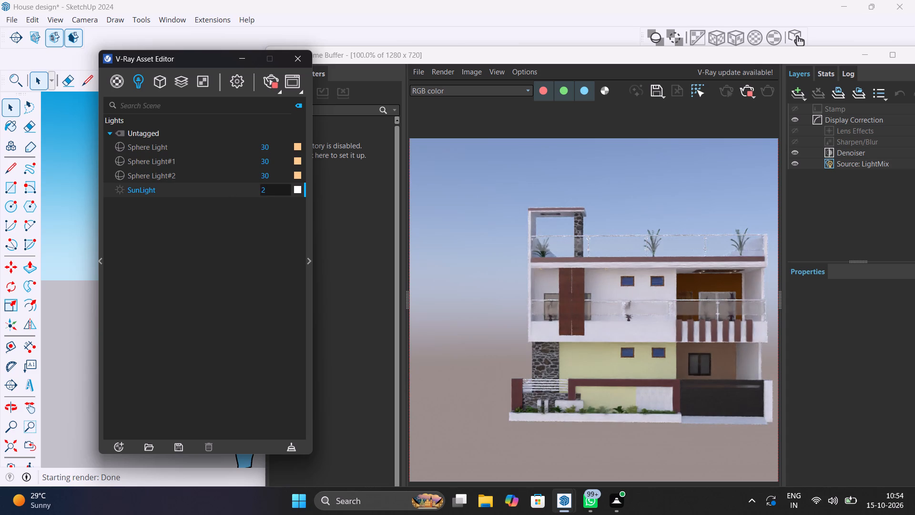
key("BackSpace")
key("BackSpace")
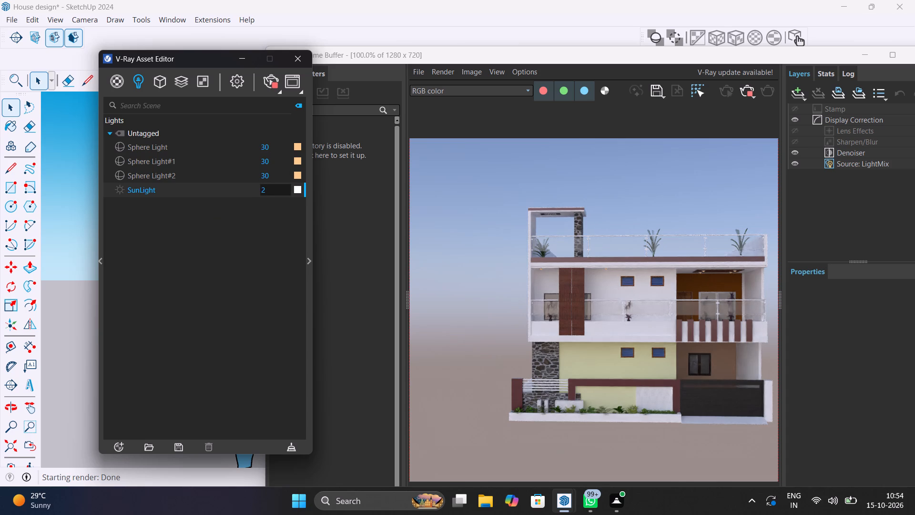
double_click(279, 190)
key("BackSpace")
key("3")
key("Return")
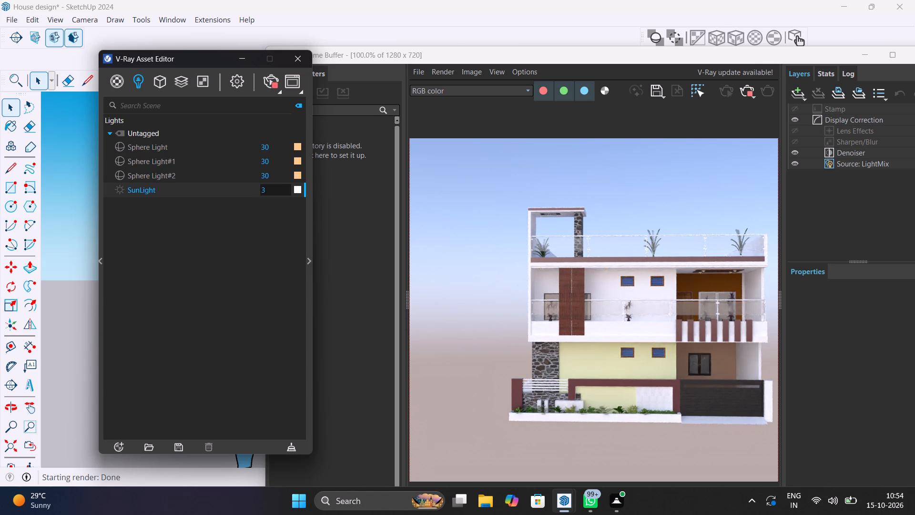
Reposition the render windows, open the Source: LightMix layer's properties, and set the Sphere Light multiplier to 2.
left_click_drag(214, 59, 148, 85)
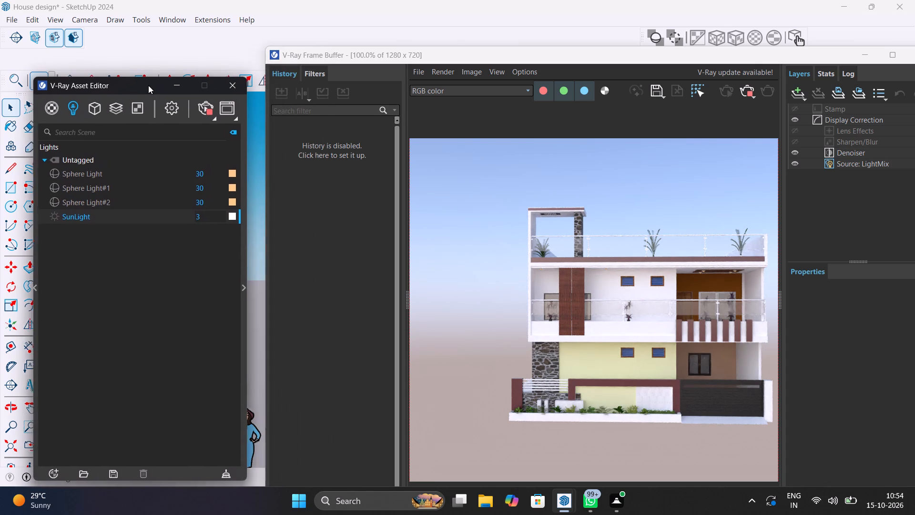
left_click_drag(148, 85, 143, 86)
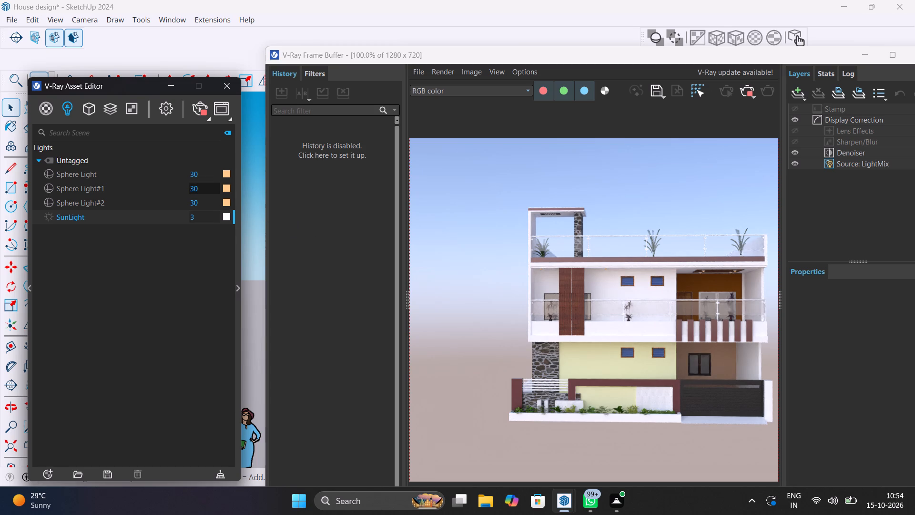
left_click_drag(596, 54, 443, 44)
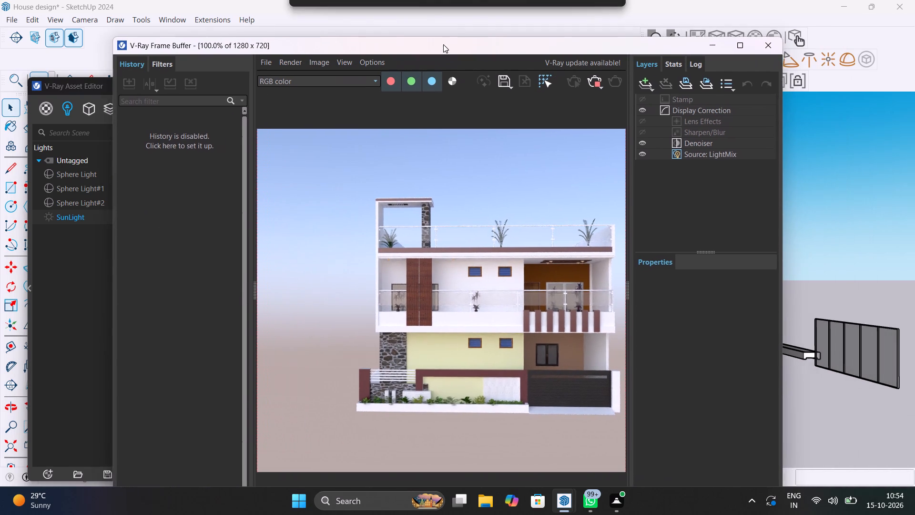
left_click_drag(443, 44, 431, 45)
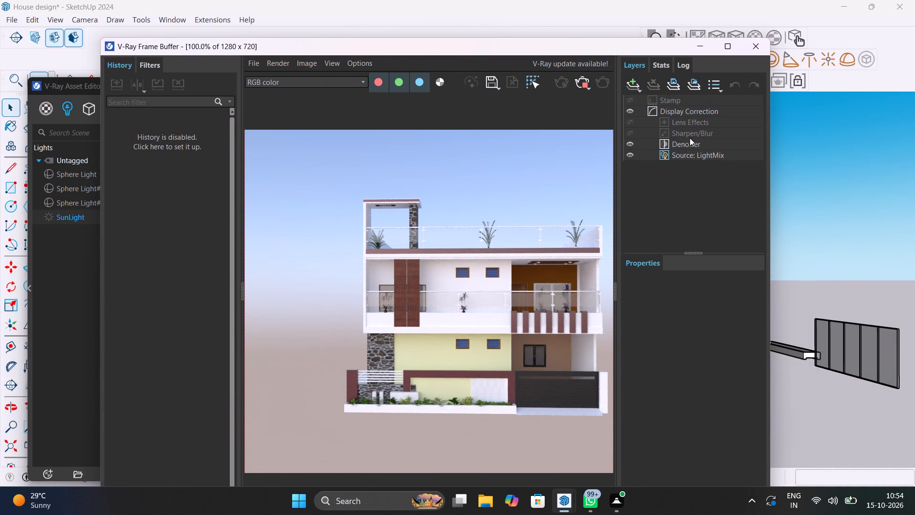
left_click(707, 154)
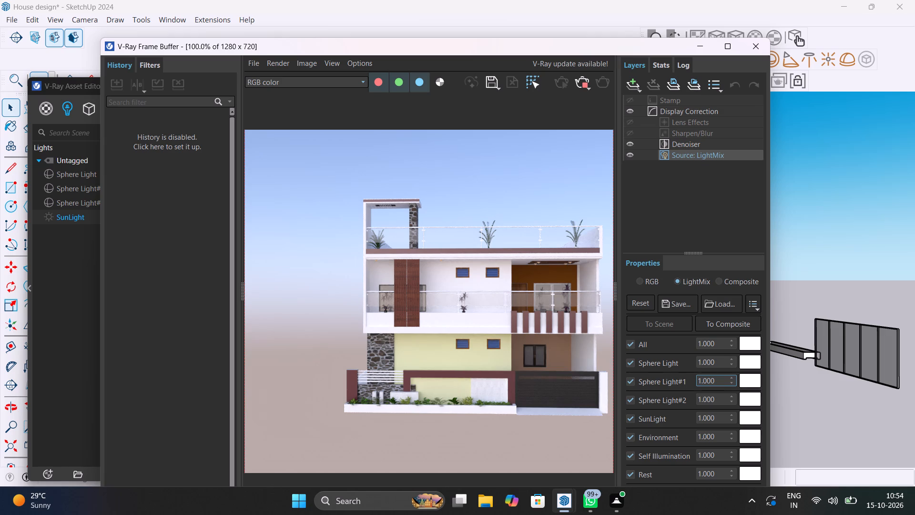
left_click_drag(720, 363, 684, 362)
key("2")
key("Return")
Set the Light Mix multipliers of Sphere Light and Sphere Light#1 to 3.
key("3")
key("Return")
left_click(719, 381)
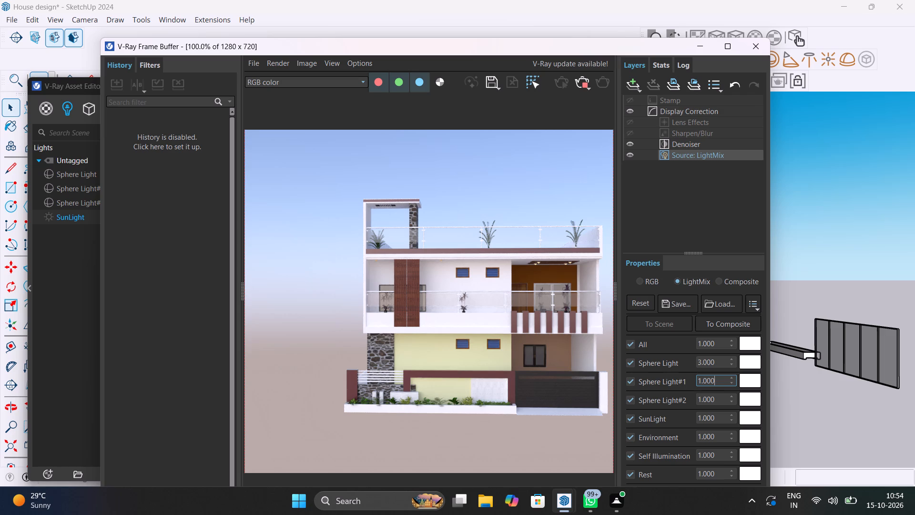
key("3")
key("BackSpace")
key("BackSpace")
key("BackSpace")
key("BackSpace")
key("BackSpace")
key("BackSpace")
key("BackSpace")
key("BackSpace")
key("BackSpace")
key("BackSpace")
key("BackSpace")
key("BackSpace")
key("3")
key("Return")
Set the Light Mix multiplier of Sphere Light#2 to 3.
left_click(720, 399)
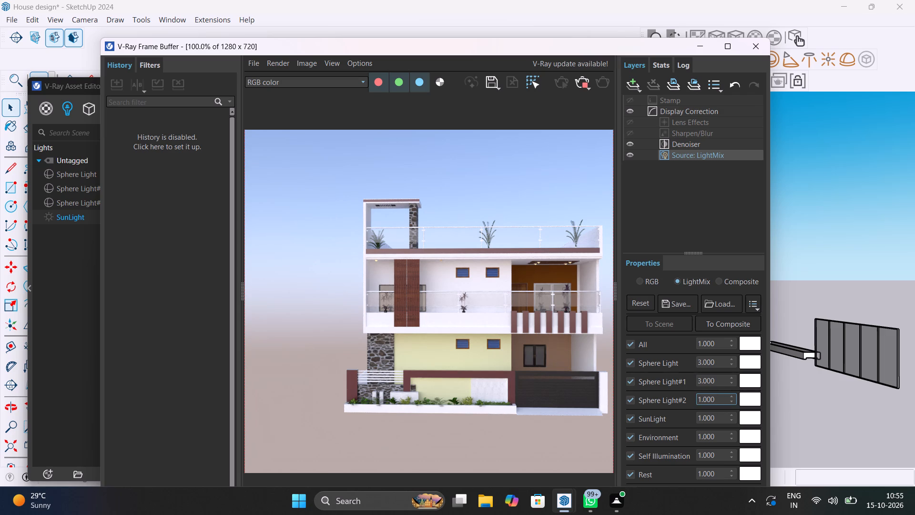
key("BackSpace")
key("BackSpace")
key("BackSpace")
key("BackSpace")
key("BackSpace")
key("3")
key("Return")
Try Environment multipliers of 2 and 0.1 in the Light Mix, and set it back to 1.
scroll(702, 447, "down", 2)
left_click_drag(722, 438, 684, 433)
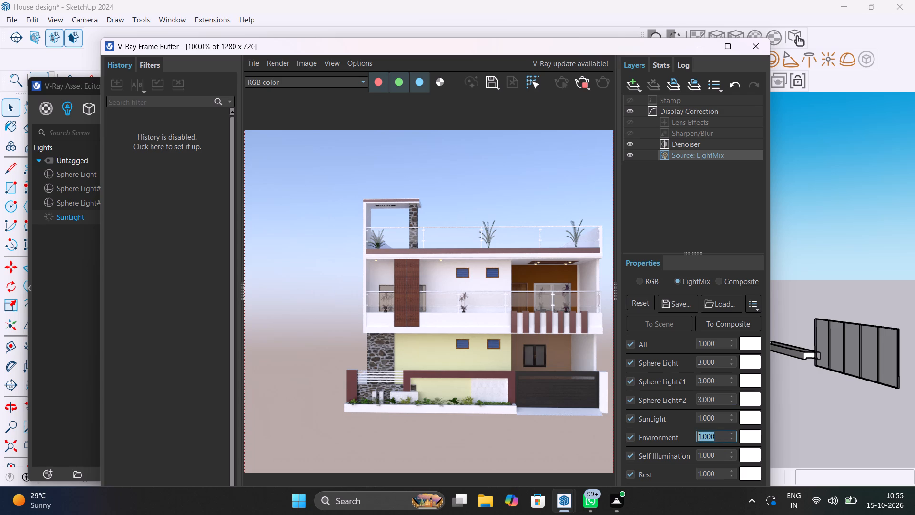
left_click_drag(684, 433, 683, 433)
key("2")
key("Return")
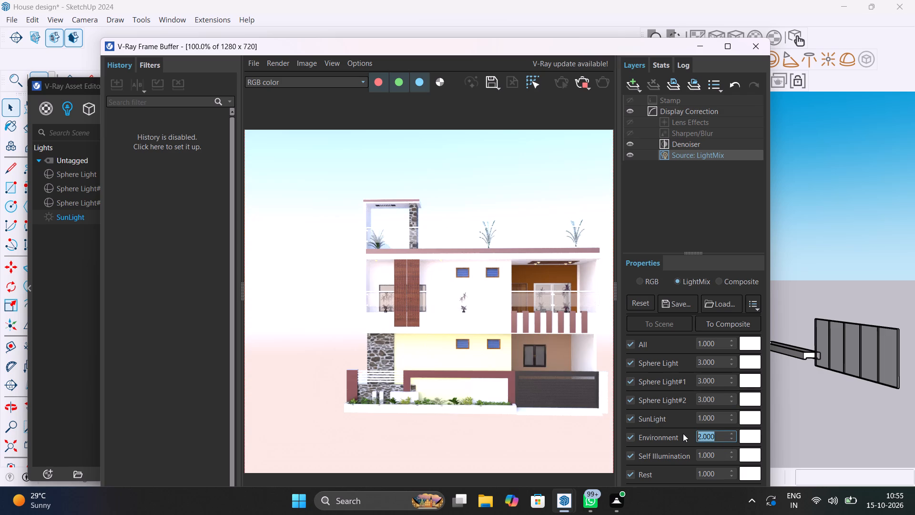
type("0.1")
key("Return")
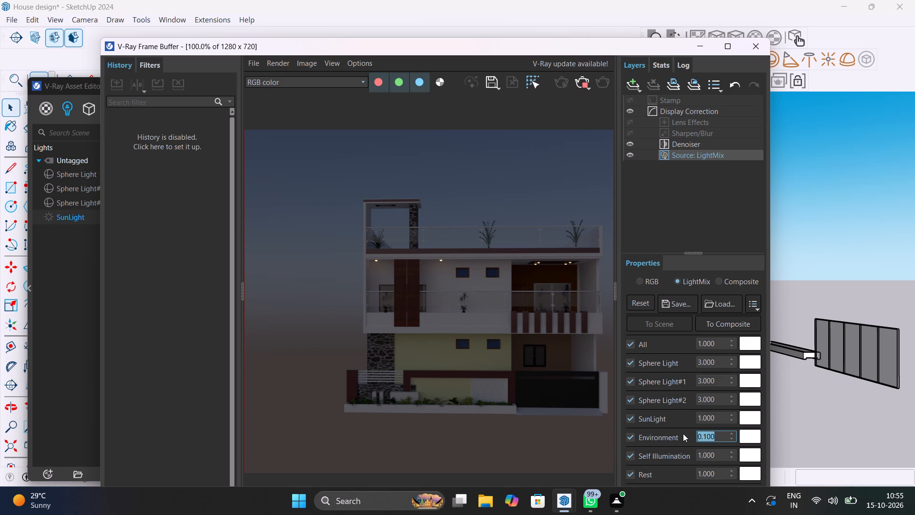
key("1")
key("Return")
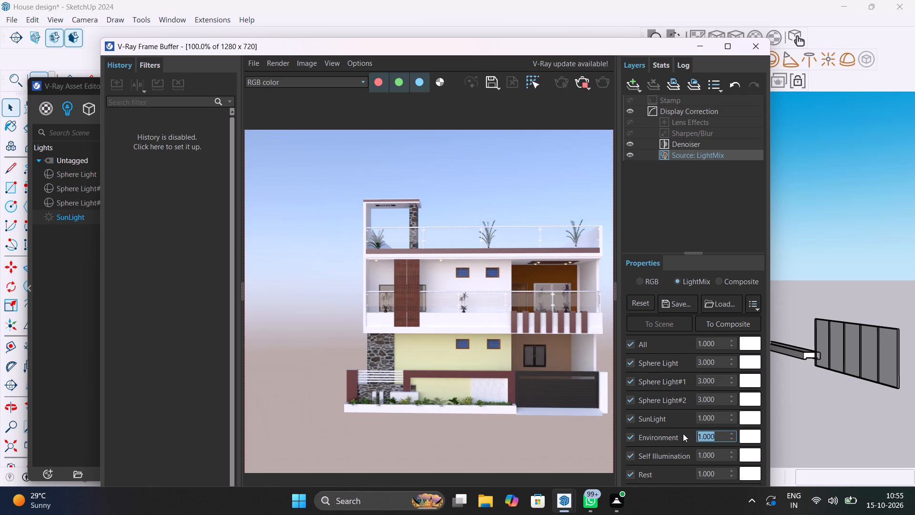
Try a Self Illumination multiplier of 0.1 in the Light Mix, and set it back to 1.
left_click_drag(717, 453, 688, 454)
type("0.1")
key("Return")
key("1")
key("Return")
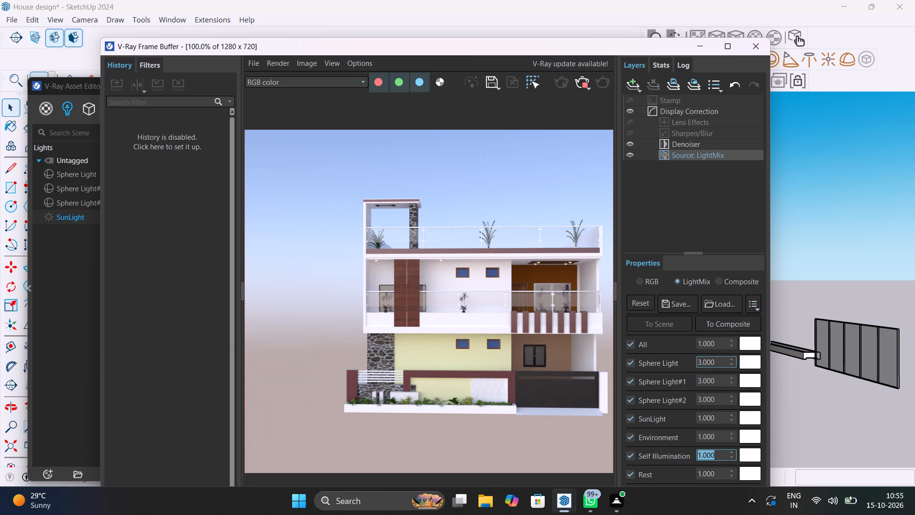
Check the render up close and enable calculation of the Sharpen/Blur layer.
scroll(544, 370, "up", 1)
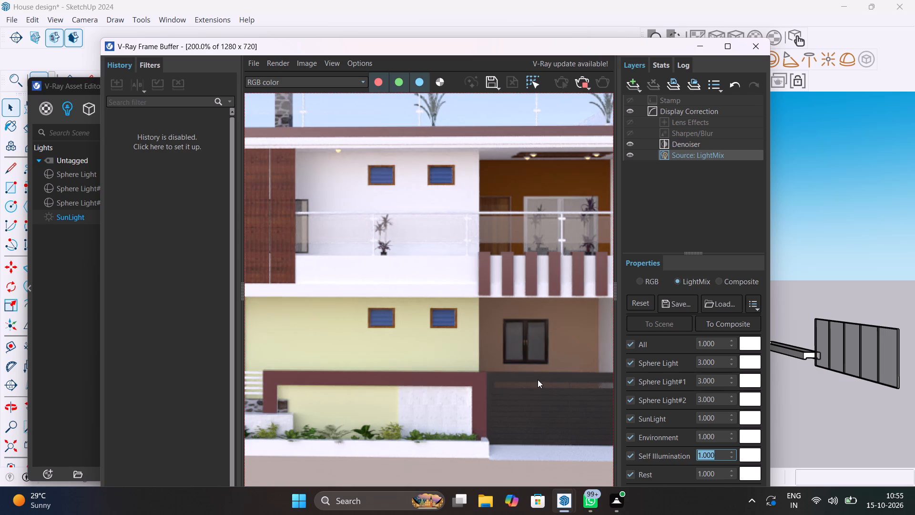
scroll(538, 381, "down", 2)
scroll(538, 381, "up", 1)
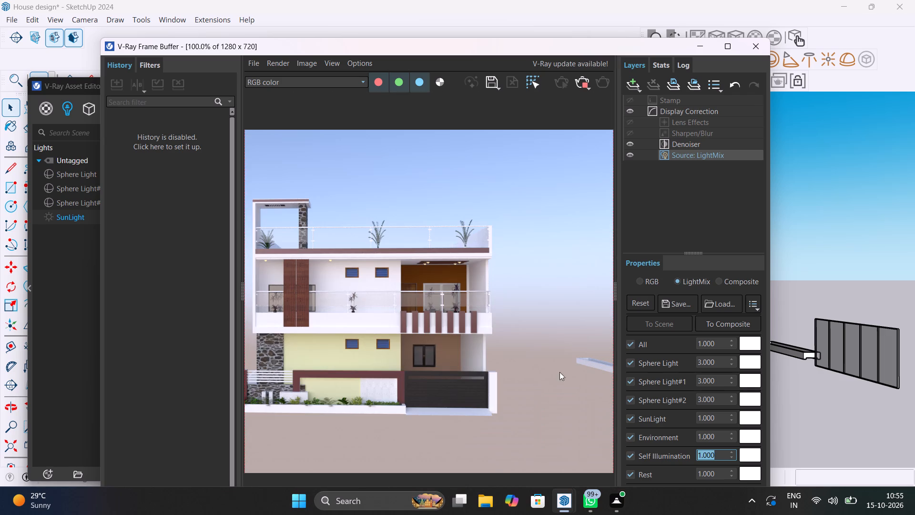
left_click(695, 143)
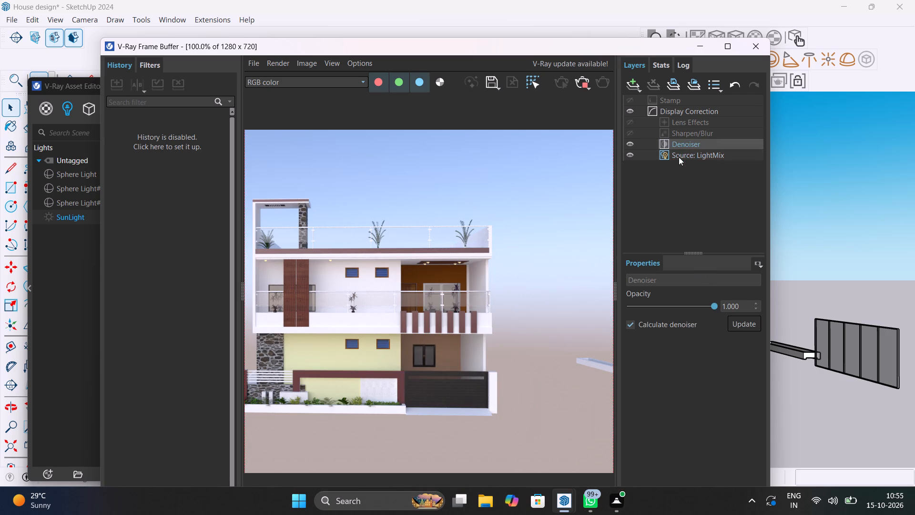
left_click(703, 130)
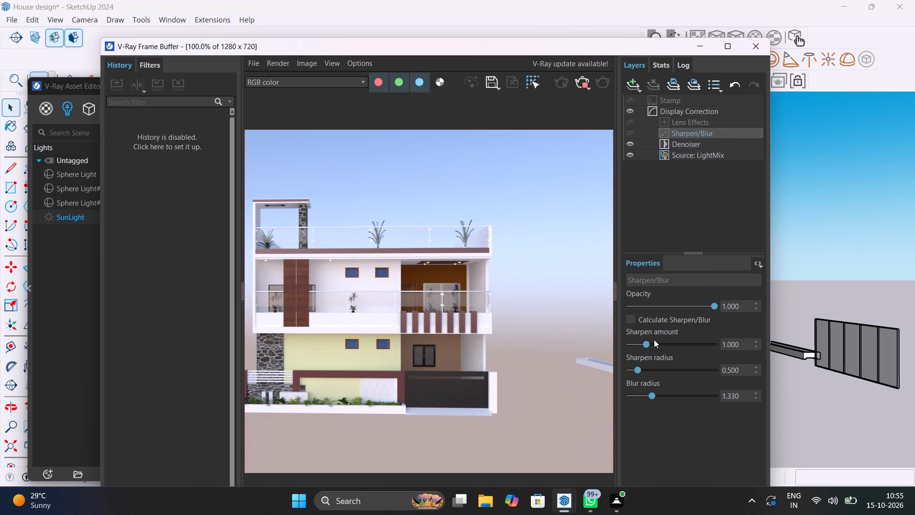
left_click(633, 319)
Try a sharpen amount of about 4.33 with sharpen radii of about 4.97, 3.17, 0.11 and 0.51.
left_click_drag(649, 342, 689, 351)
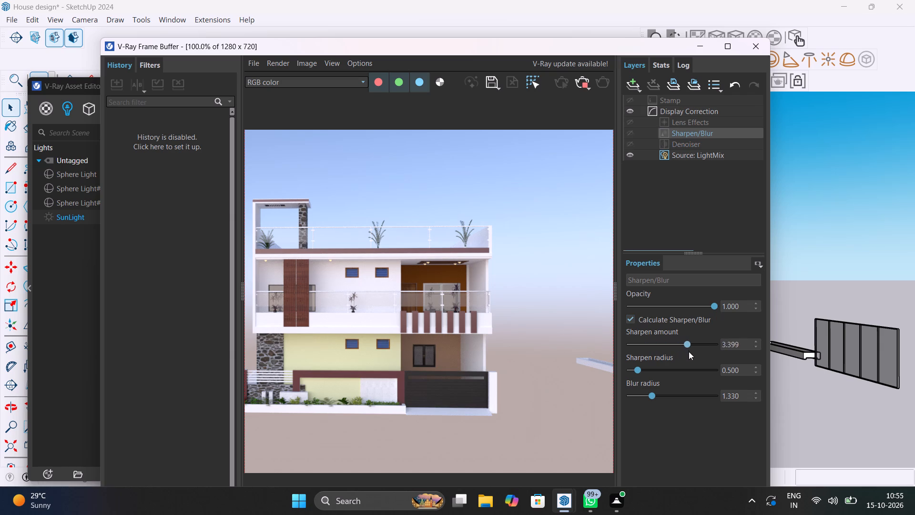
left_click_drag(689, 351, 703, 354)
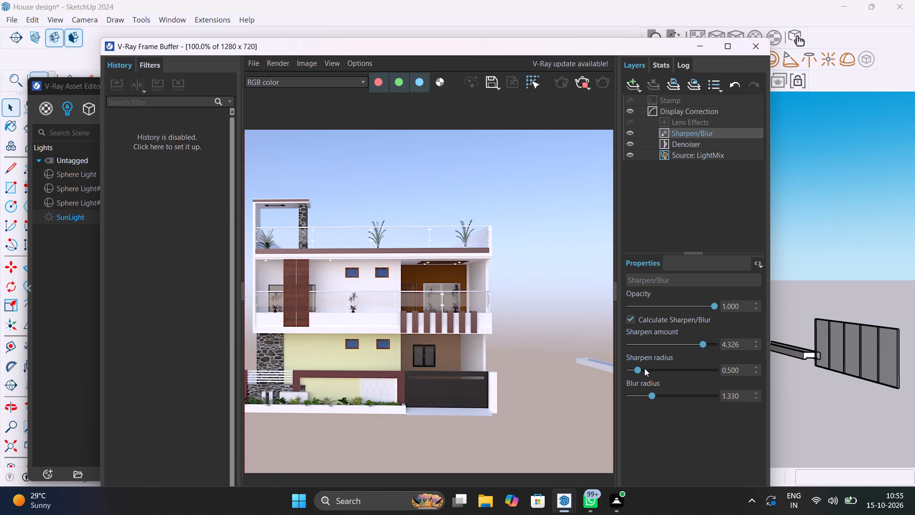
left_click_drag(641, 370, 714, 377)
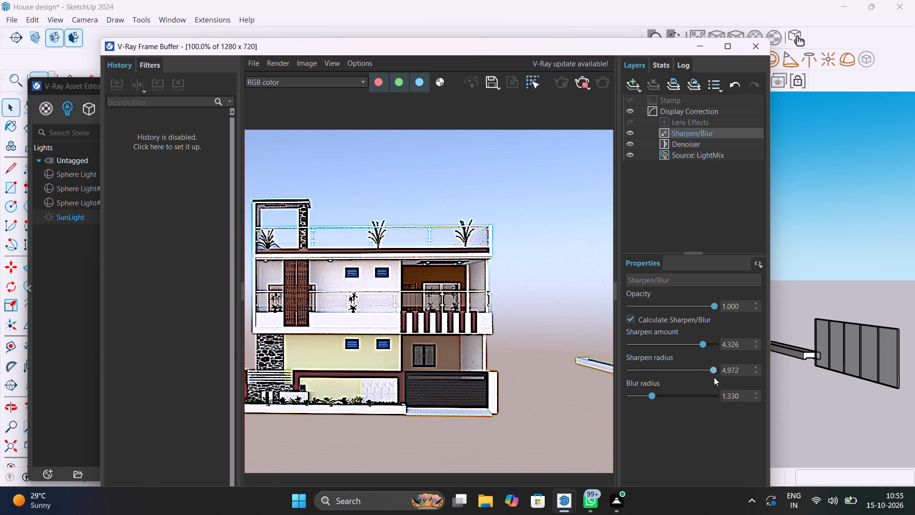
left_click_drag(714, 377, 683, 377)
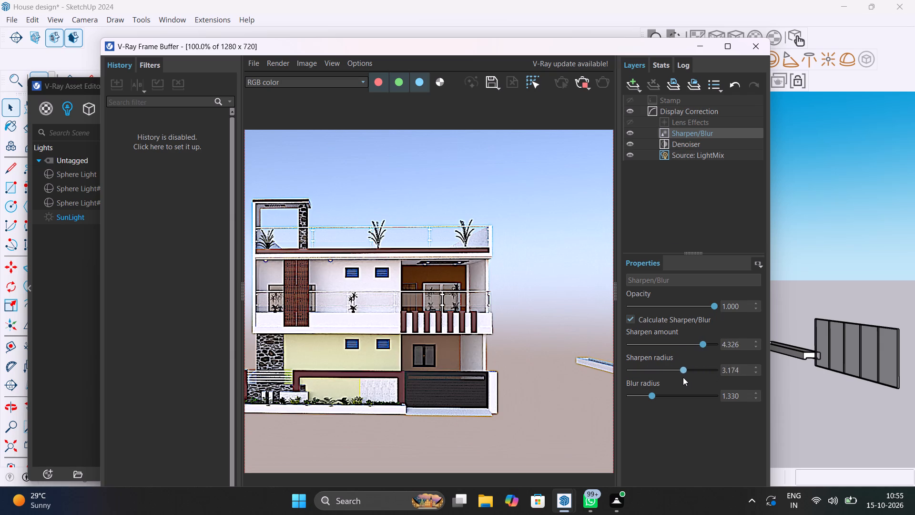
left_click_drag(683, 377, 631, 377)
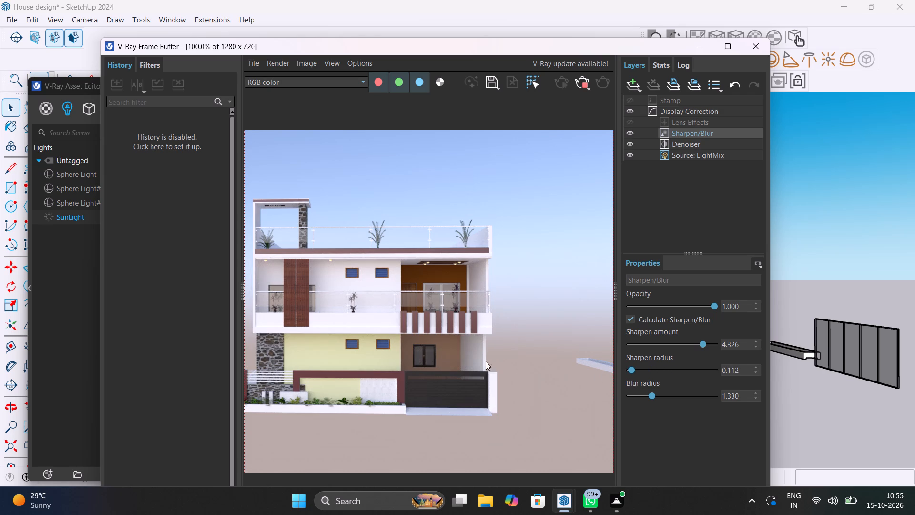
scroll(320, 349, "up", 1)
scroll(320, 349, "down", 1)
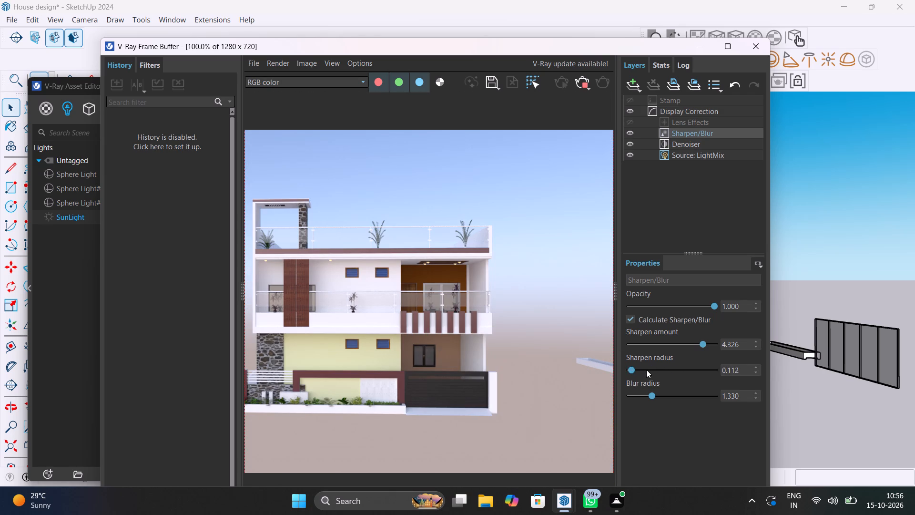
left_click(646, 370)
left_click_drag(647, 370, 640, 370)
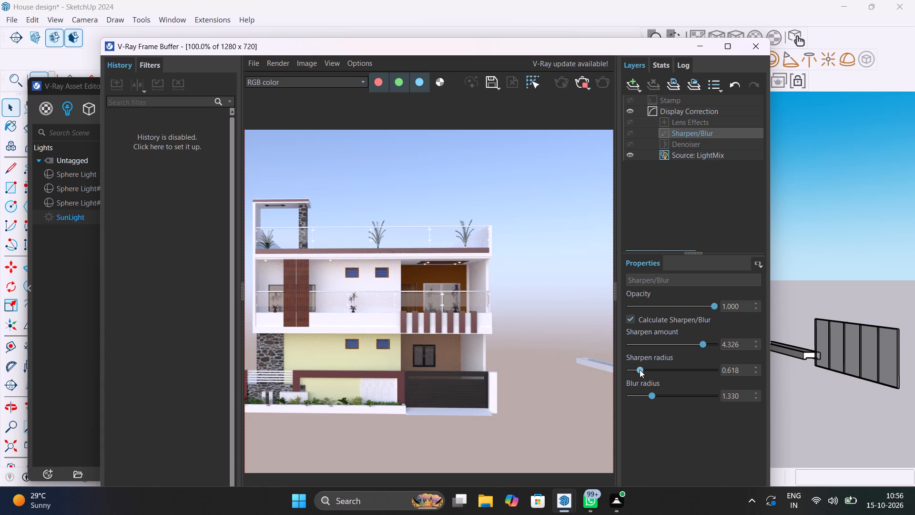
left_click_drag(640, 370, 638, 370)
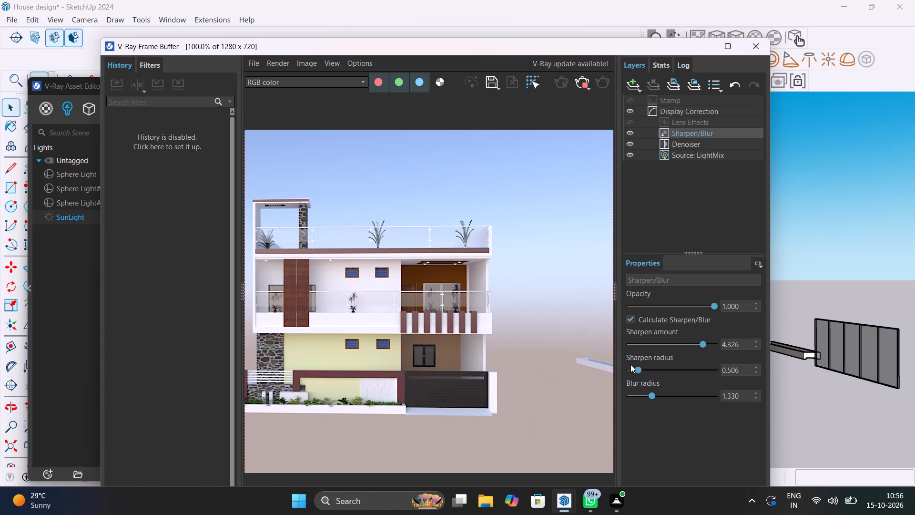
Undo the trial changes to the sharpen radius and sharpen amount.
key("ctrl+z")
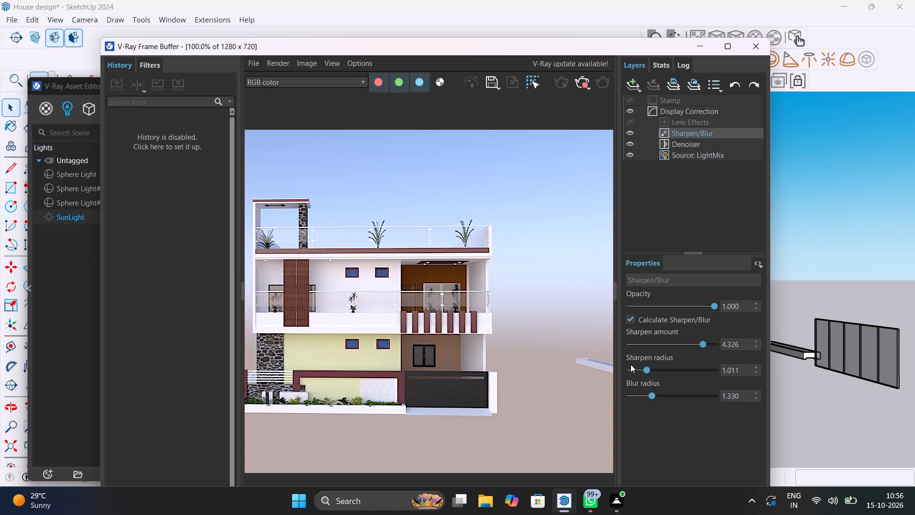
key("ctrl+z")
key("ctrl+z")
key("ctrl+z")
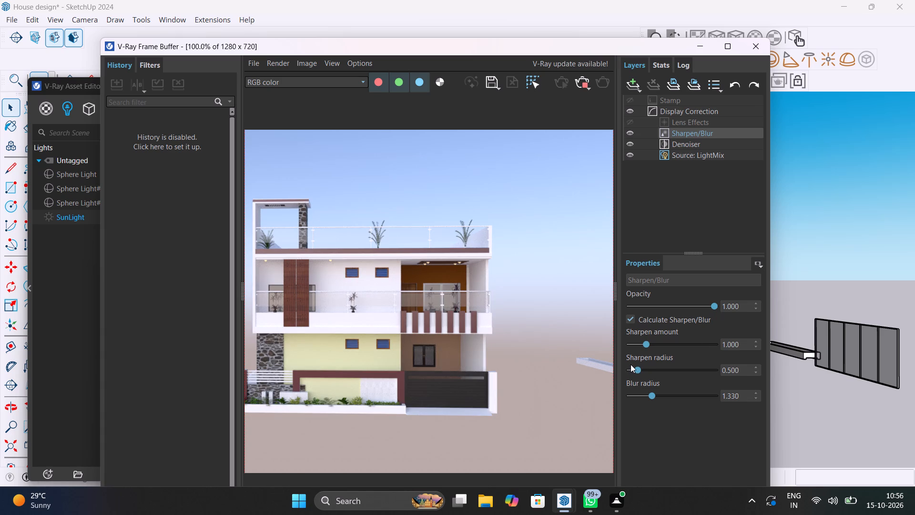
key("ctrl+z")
With Sharpen/Blur calculation enabled, set the sharpen amount to about 4.94 and reduce the blur radius to 0.
left_click(630, 320, "ctrl")
left_click_drag(643, 342, 713, 349)
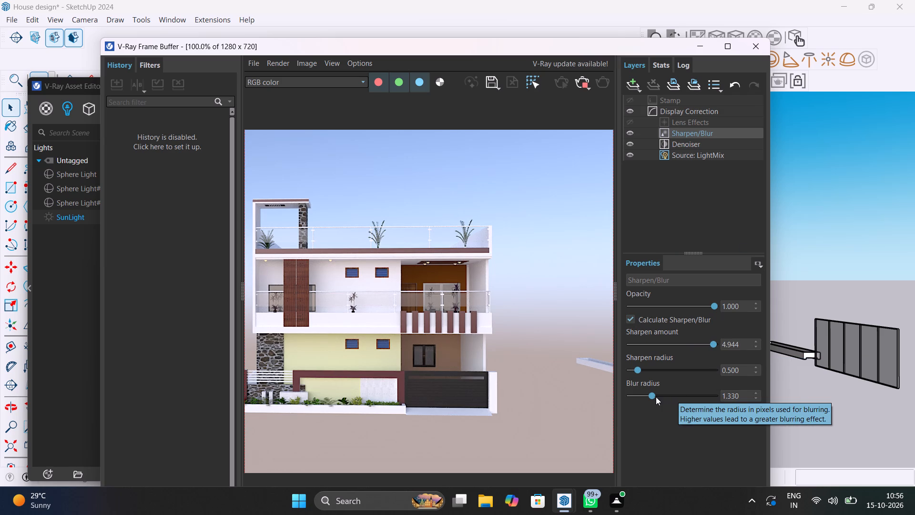
left_click_drag(651, 394, 726, 396)
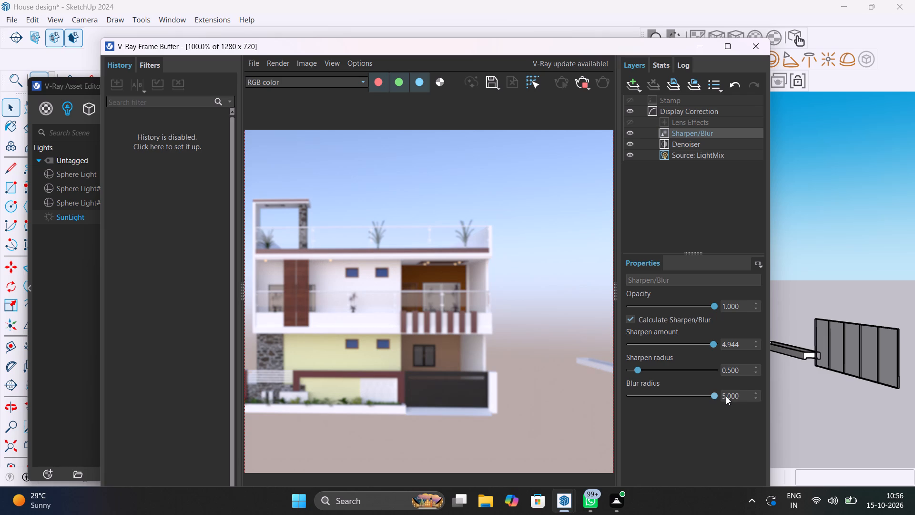
left_click_drag(726, 396, 618, 397)
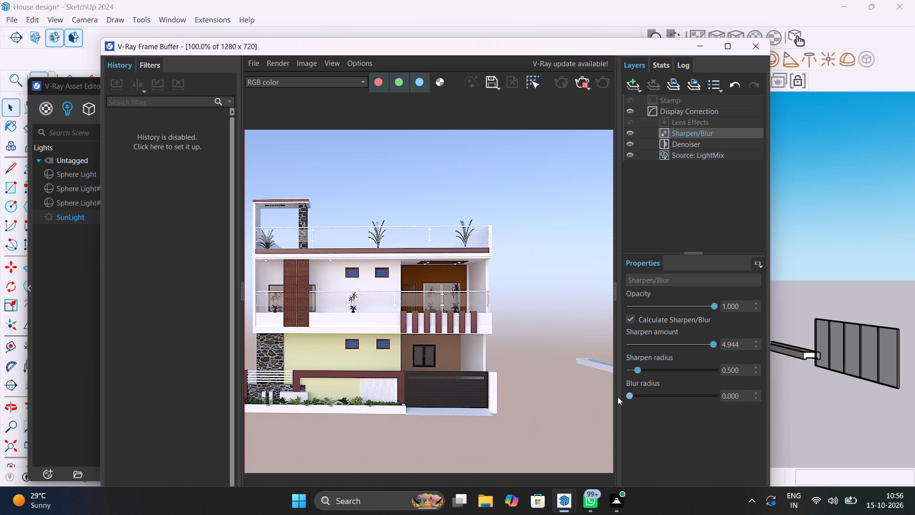
left_click_drag(618, 397, 622, 397)
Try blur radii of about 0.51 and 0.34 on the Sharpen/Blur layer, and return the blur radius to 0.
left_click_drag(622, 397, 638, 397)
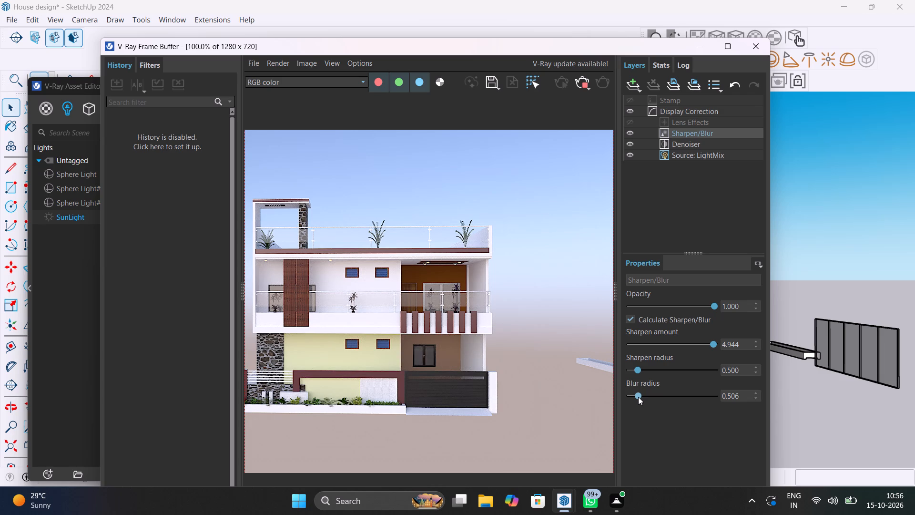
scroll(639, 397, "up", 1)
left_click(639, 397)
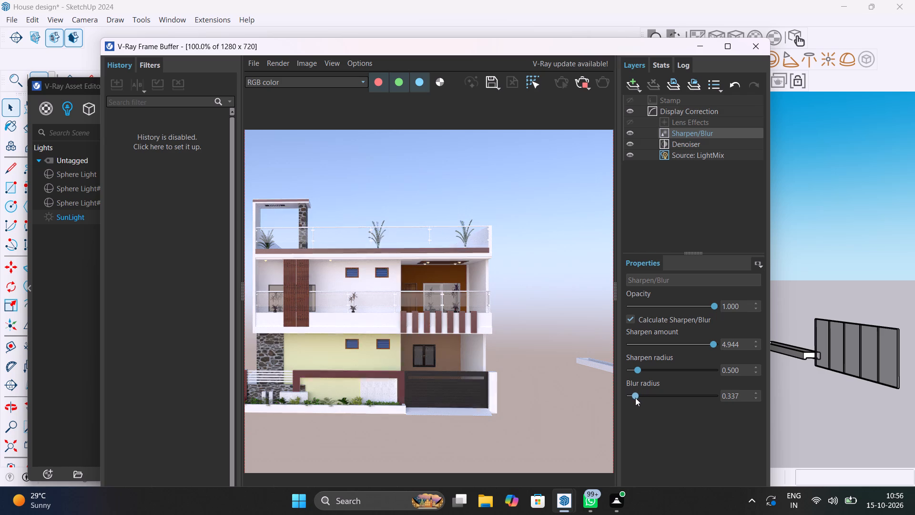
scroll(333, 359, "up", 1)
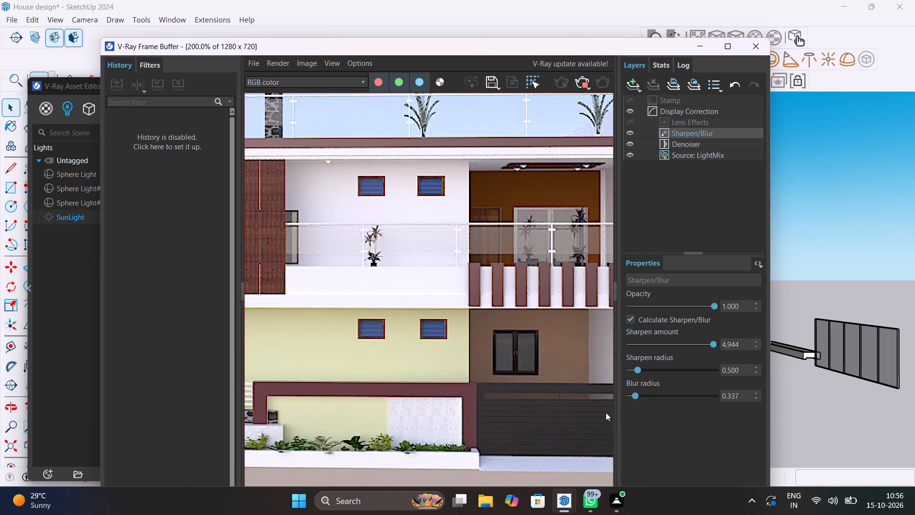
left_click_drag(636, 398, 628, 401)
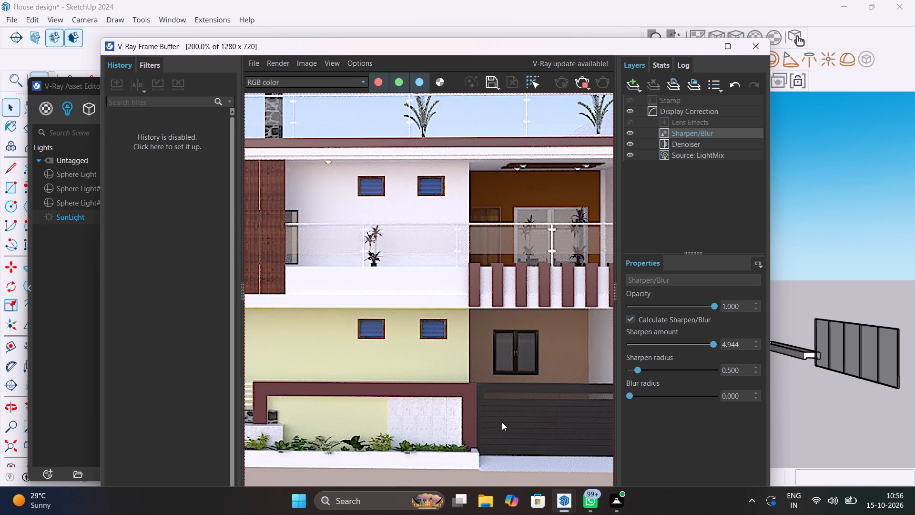
Set the sharpen radius to about 0.31 and reduce the sharpen amount to about 3.57.
left_click(636, 371)
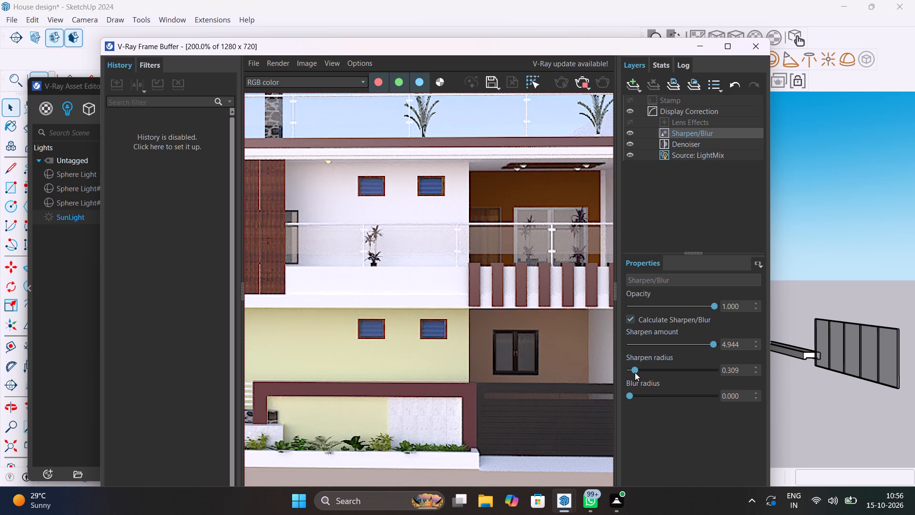
left_click(697, 345)
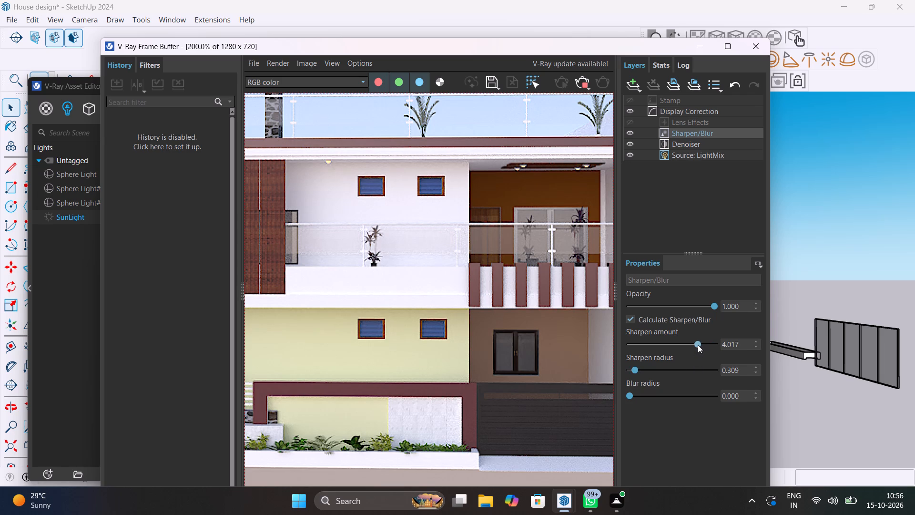
left_click(690, 345)
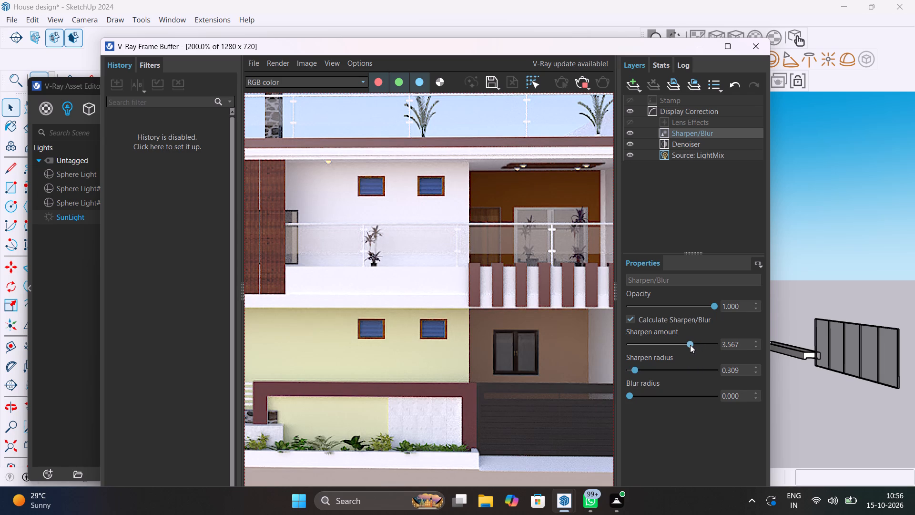
Examine the sharpened render close up and as a whole, with the frame buffer enlarged to full screen.
scroll(455, 415, "down", 1)
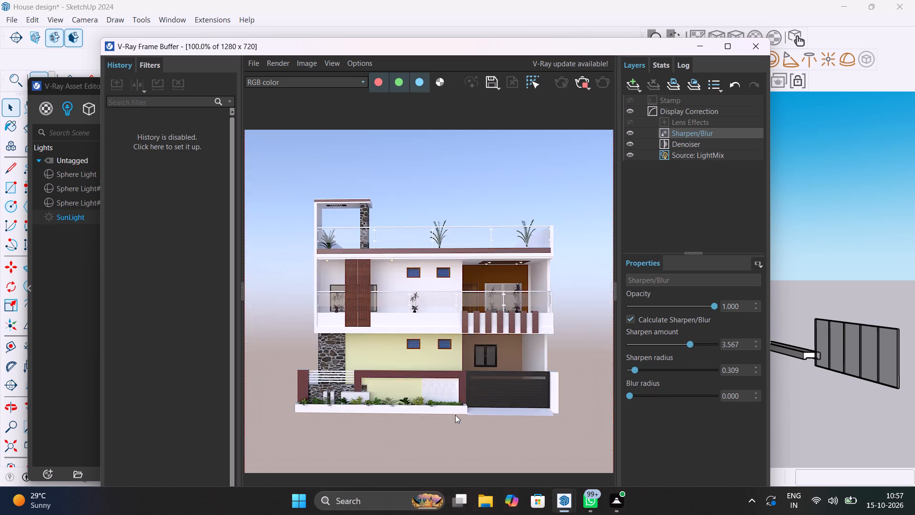
scroll(455, 415, "down", 1)
scroll(466, 358, "up", 2)
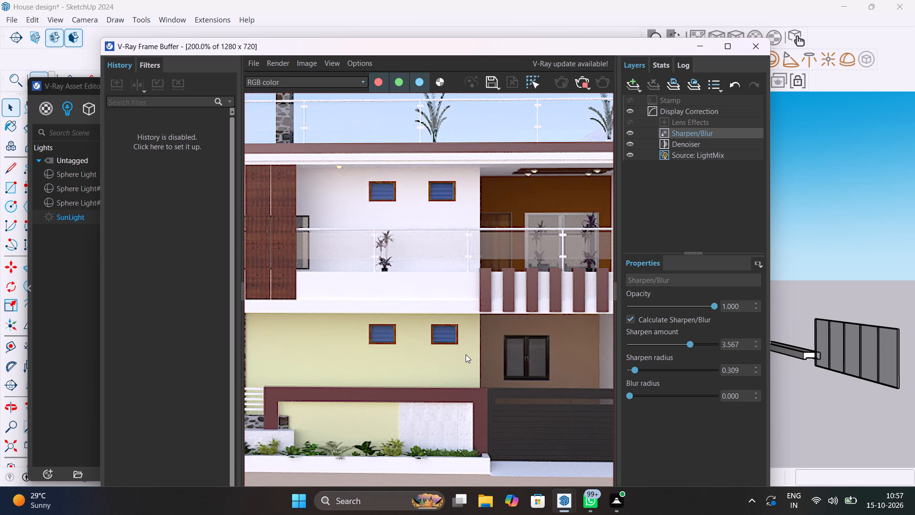
scroll(466, 354, "down", 1)
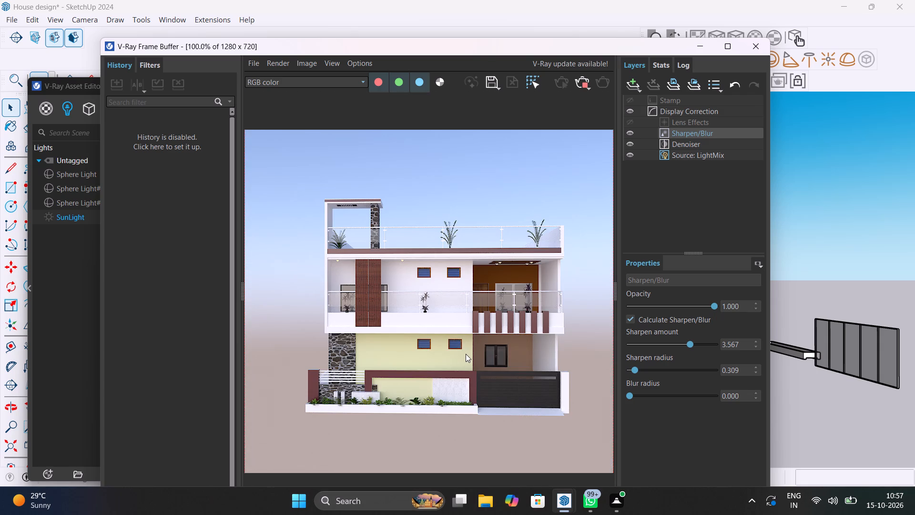
scroll(320, 401, "up", 1)
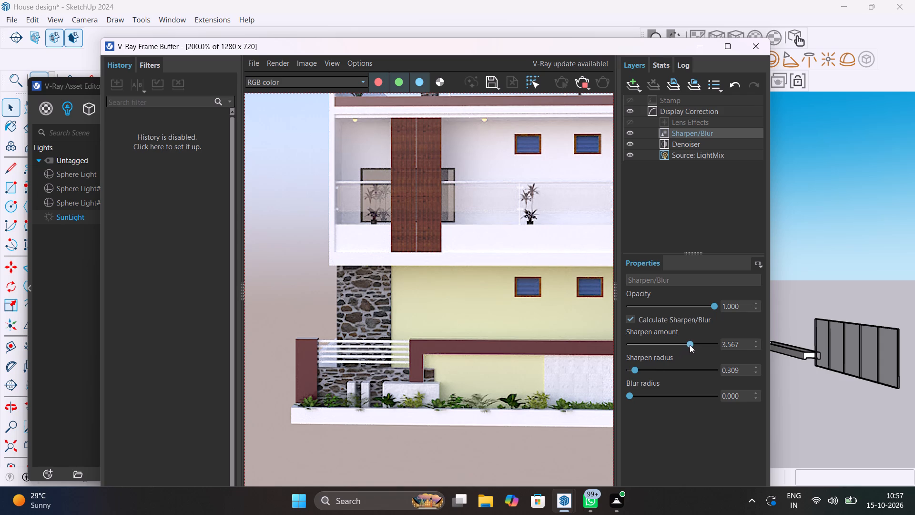
scroll(494, 389, "down", 1)
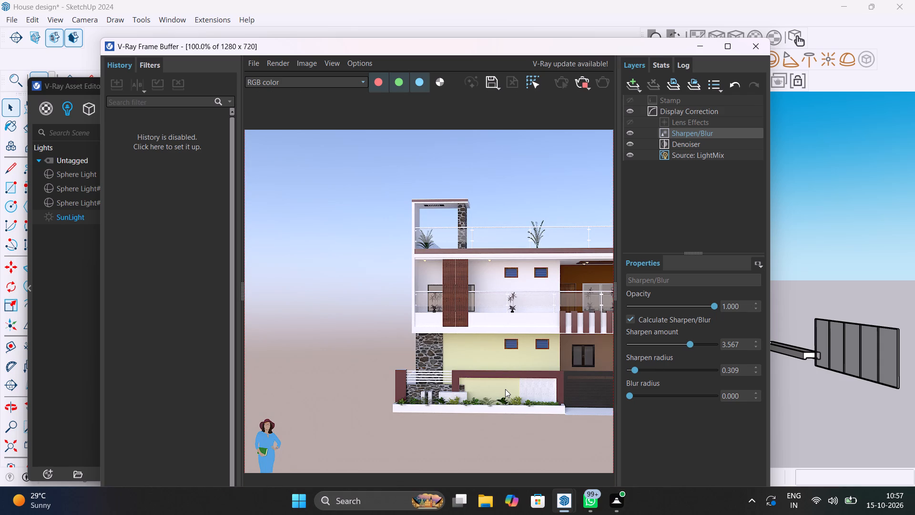
scroll(505, 389, "up", 1)
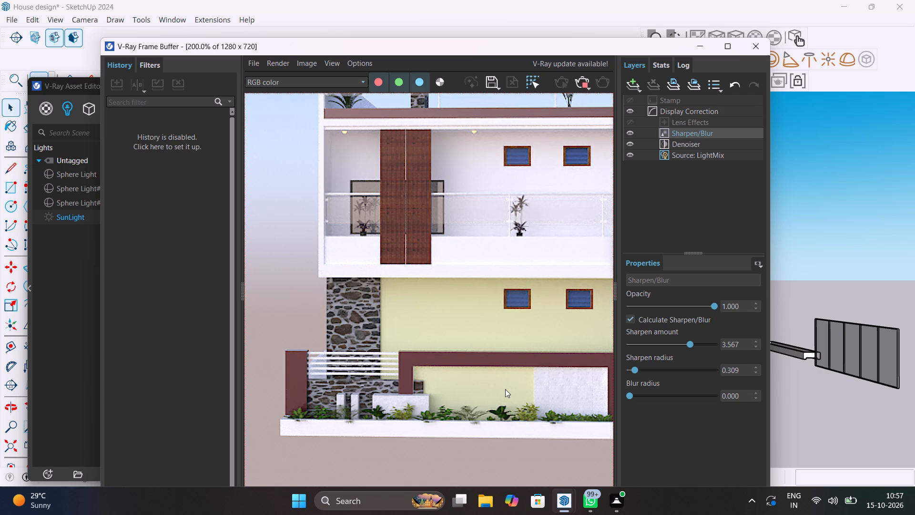
scroll(505, 389, "down", 1)
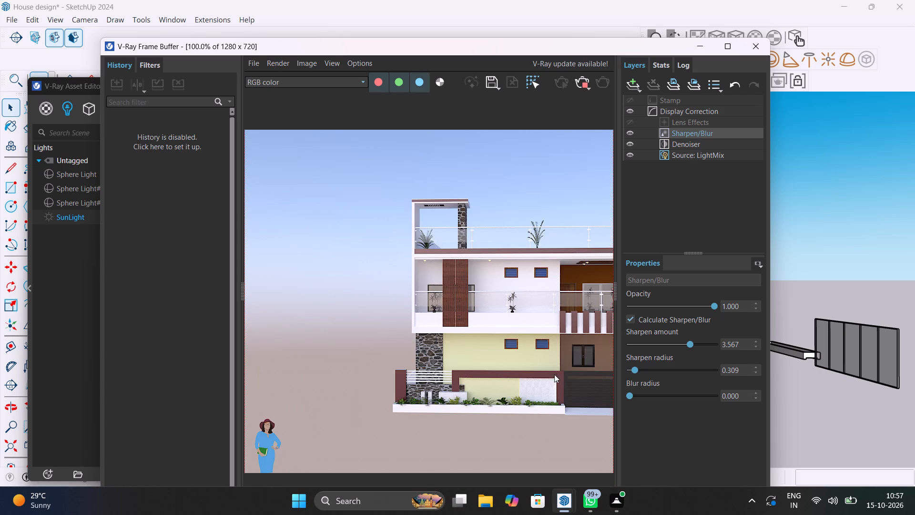
scroll(563, 348, "down", 1)
middle_click_drag(561, 346, 546, 340)
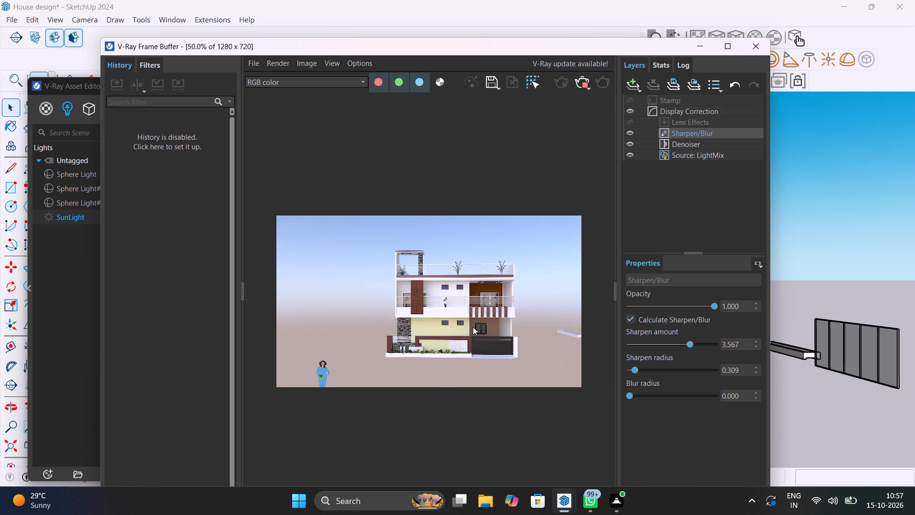
scroll(507, 319, "up", 1)
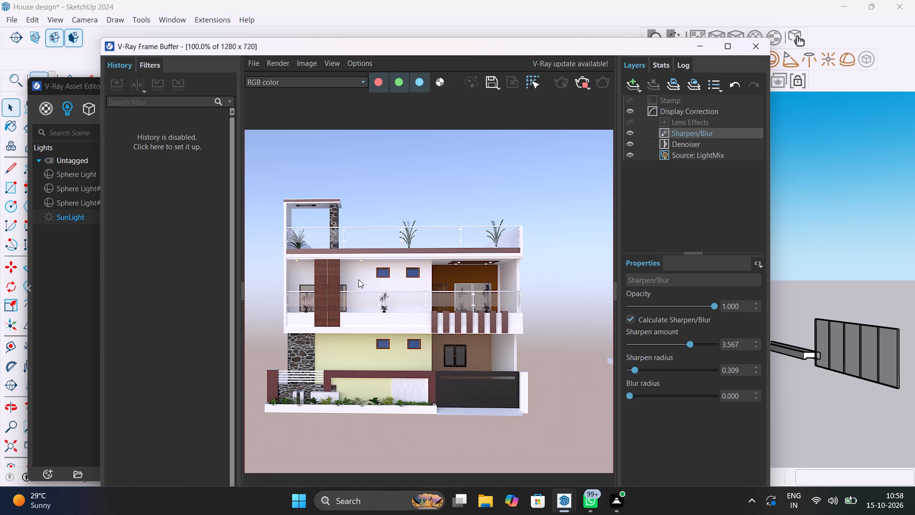
left_click_drag(734, 46, 740, 48)
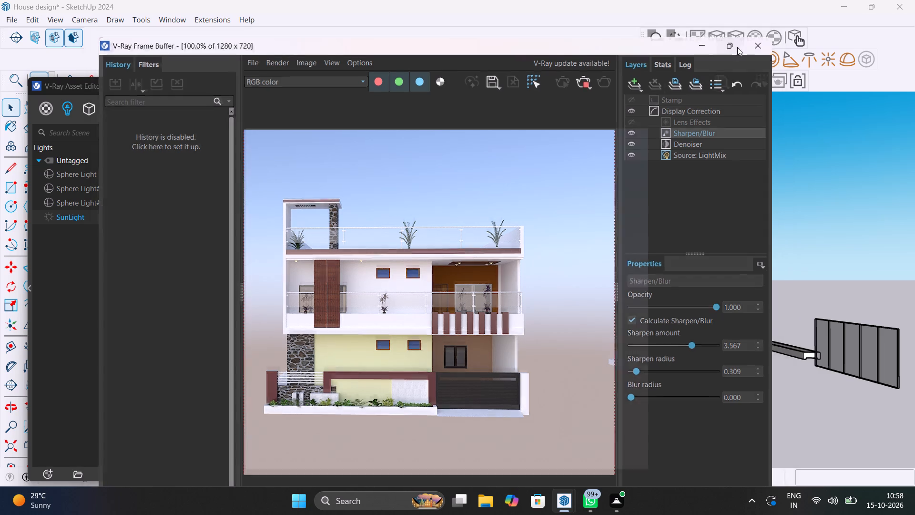
scroll(659, 254, "up", 1)
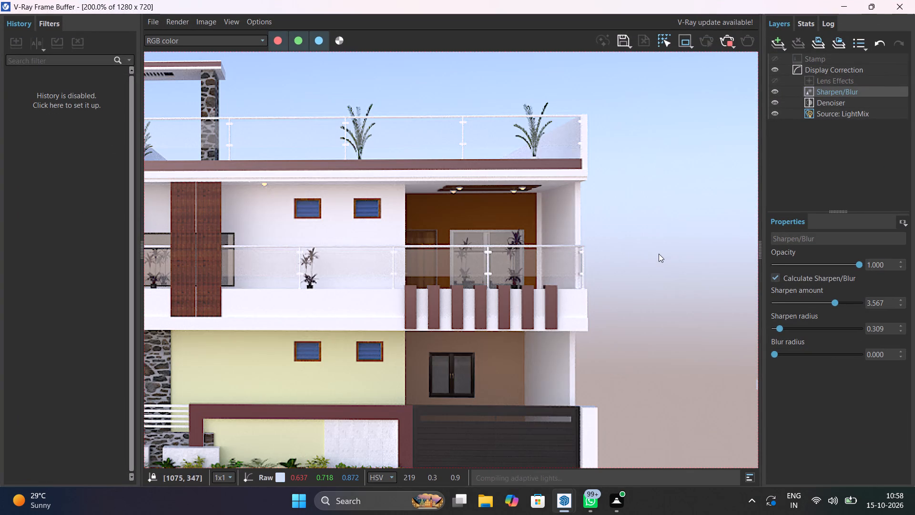
scroll(659, 254, "down", 1)
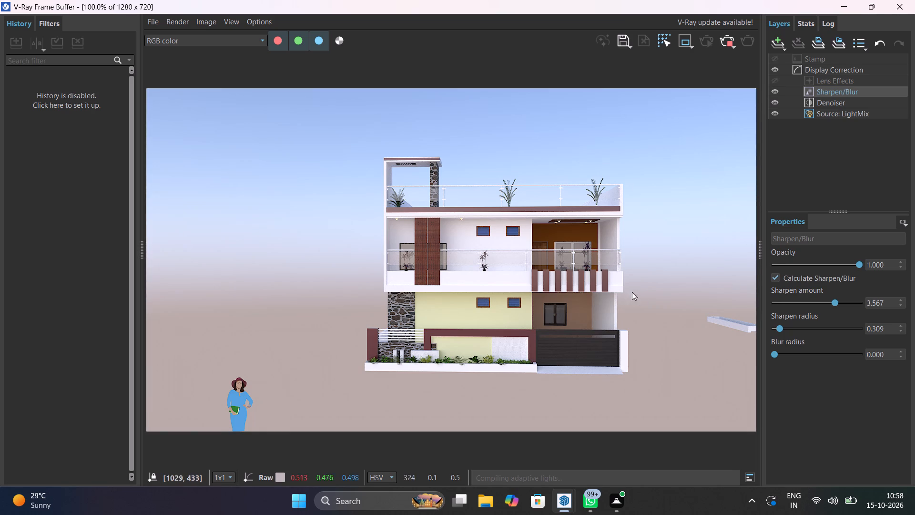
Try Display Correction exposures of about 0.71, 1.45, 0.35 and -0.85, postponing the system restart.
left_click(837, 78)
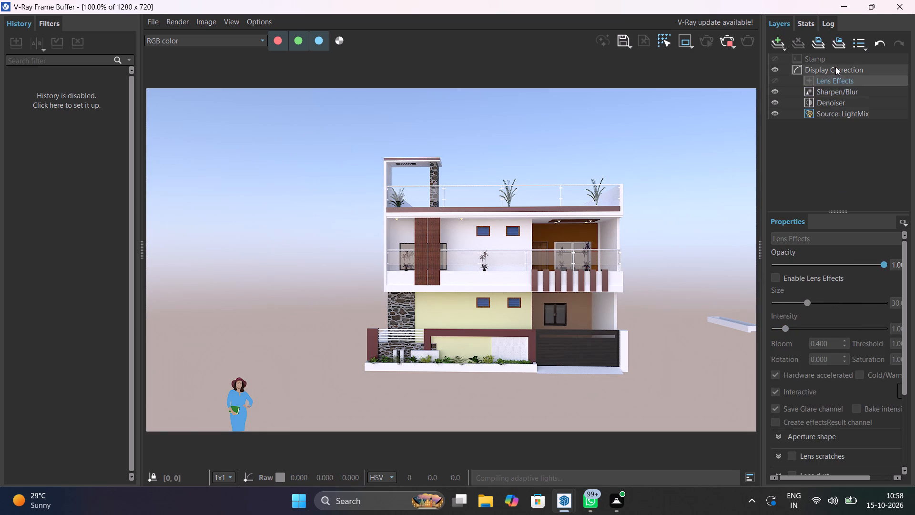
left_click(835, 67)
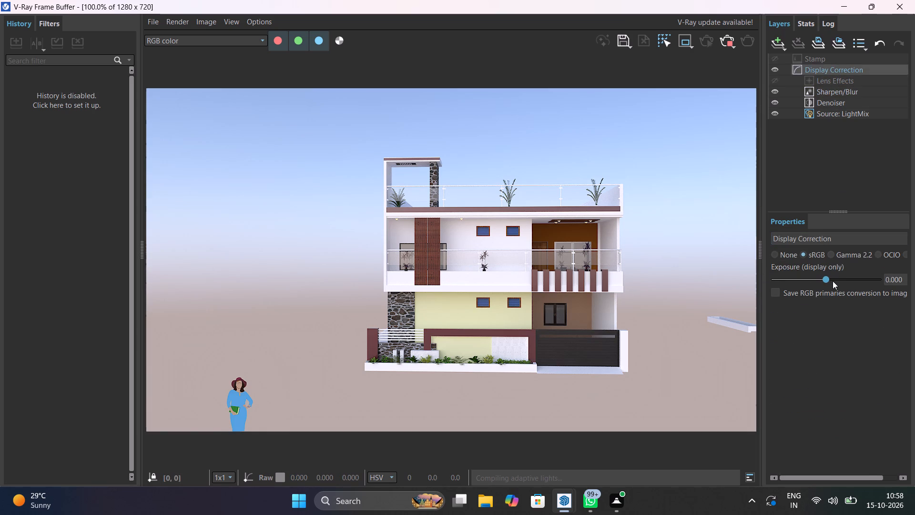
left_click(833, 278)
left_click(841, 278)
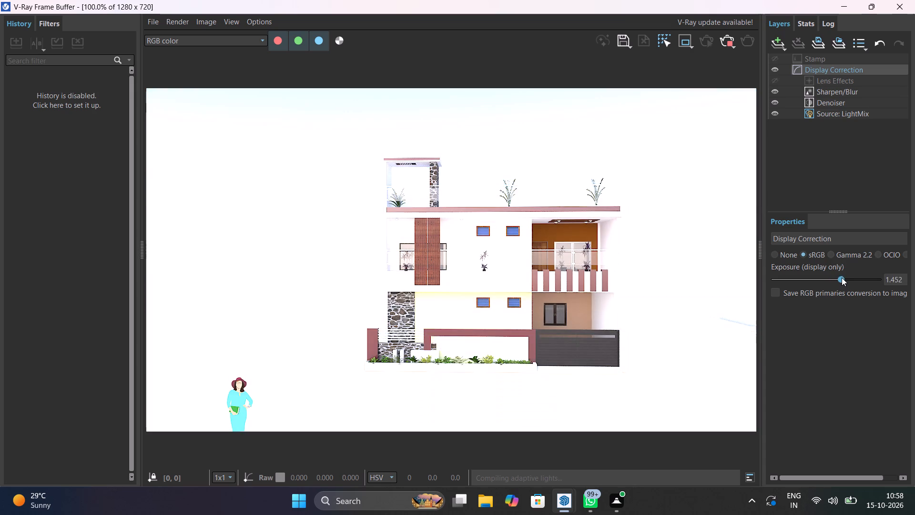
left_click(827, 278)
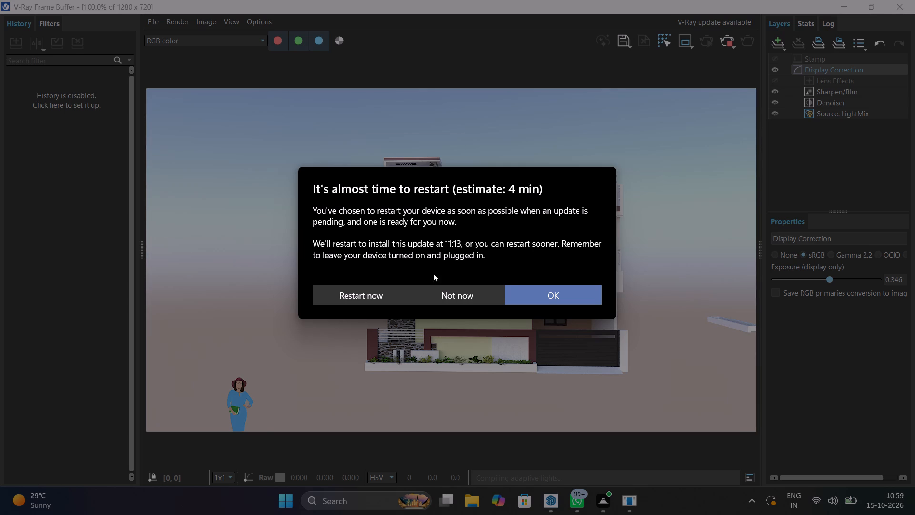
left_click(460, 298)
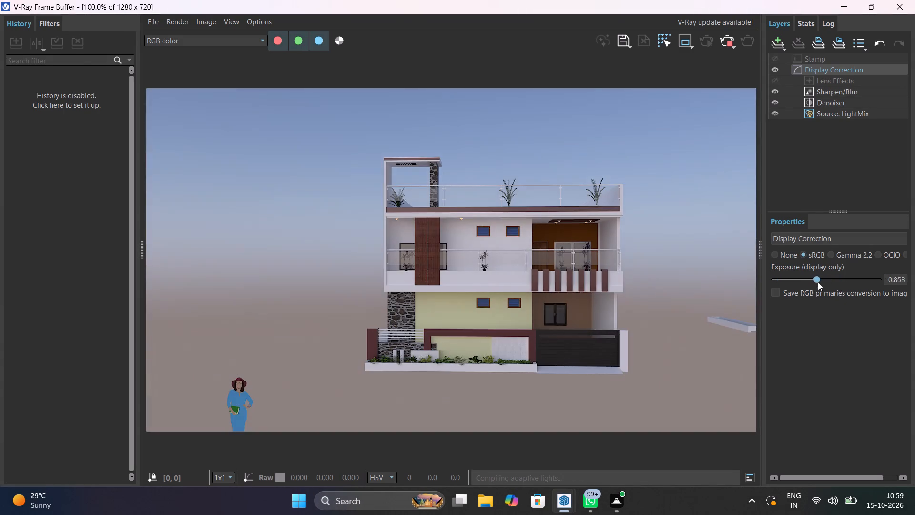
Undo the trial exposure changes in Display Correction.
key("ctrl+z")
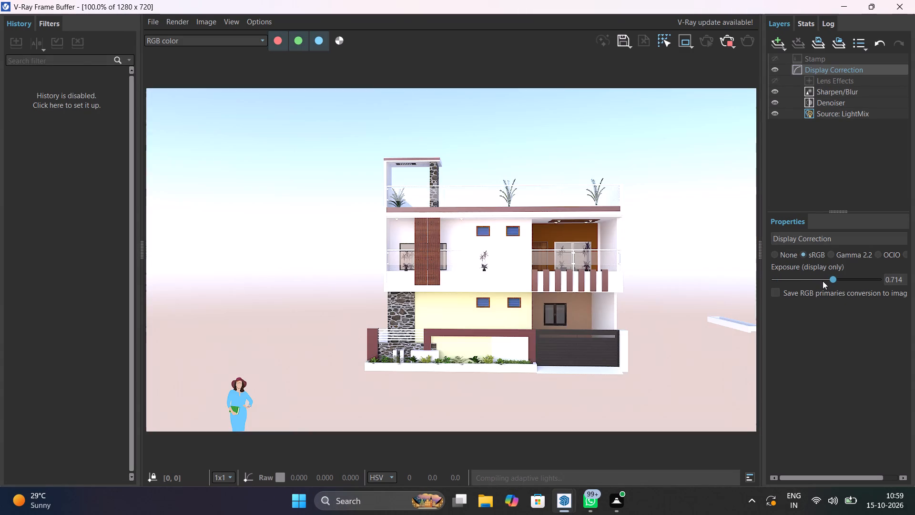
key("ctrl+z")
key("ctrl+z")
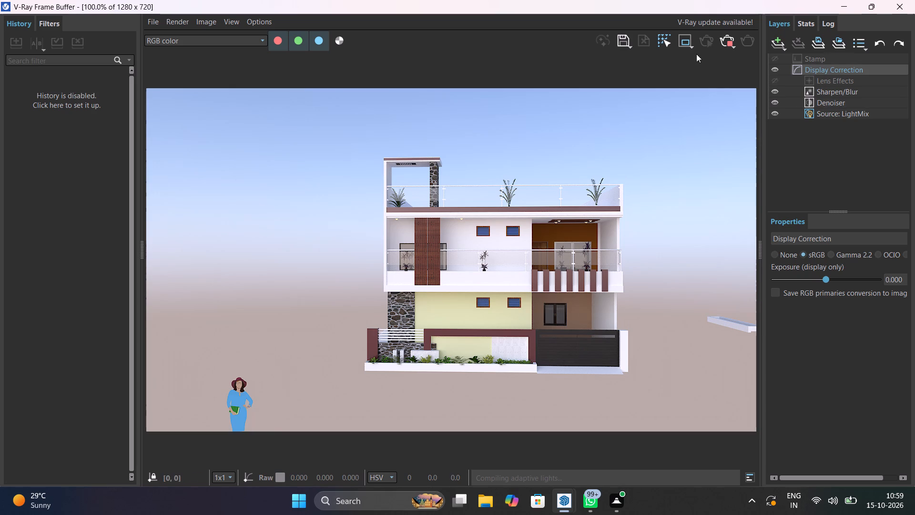
Abort the running render and close the V-Ray Frame Buffer and Asset Editor.
left_click(725, 41)
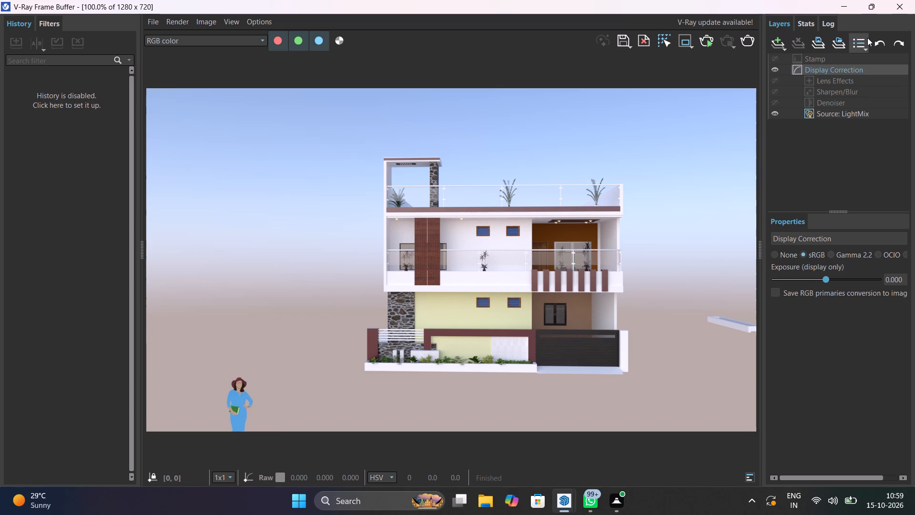
left_click(901, 8)
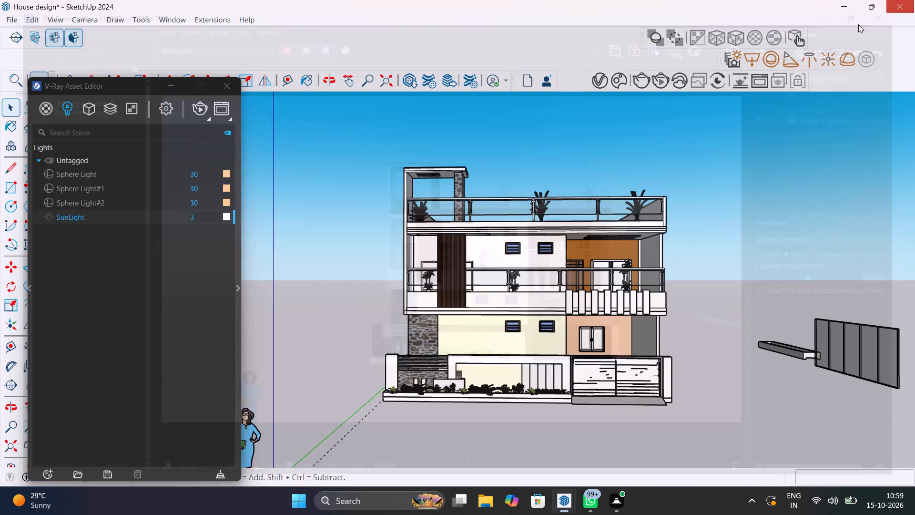
left_click(233, 90)
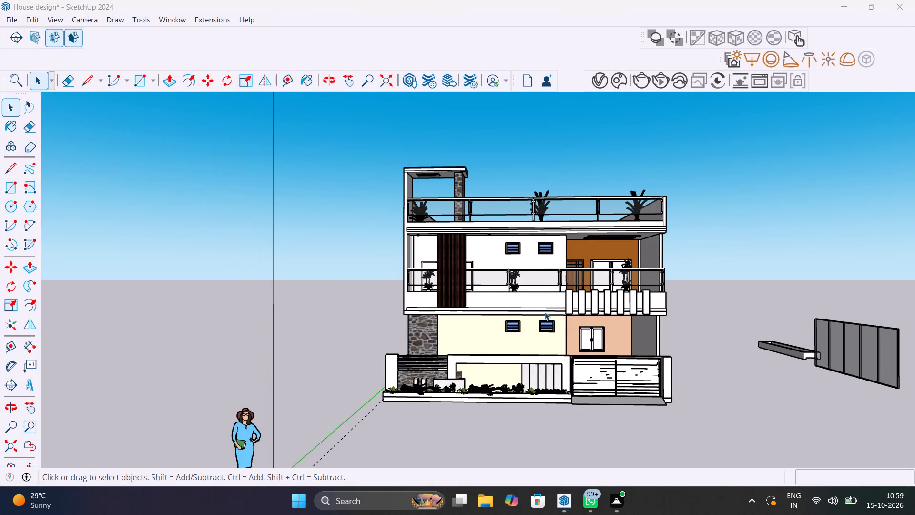
Delete the stray panelled gate and long trough piece standing beside the house.
middle_click_drag(666, 365, 653, 406)
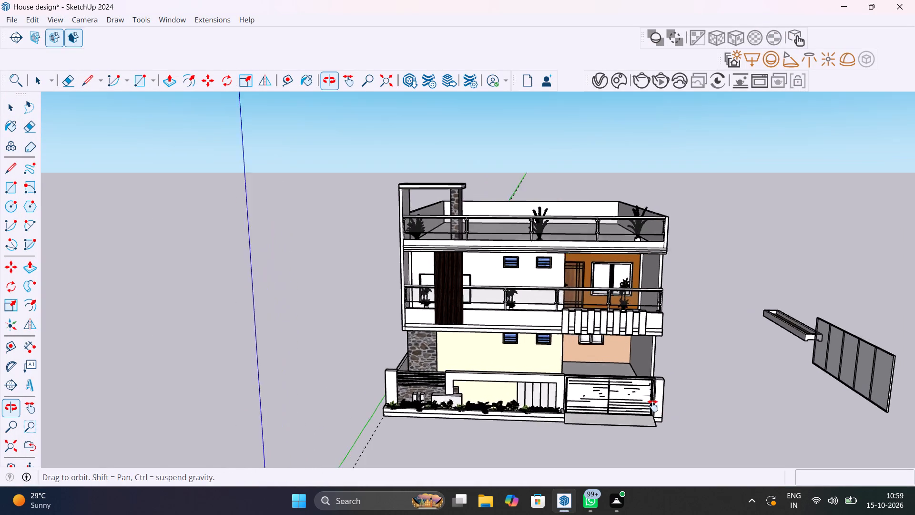
middle_click_drag(653, 406, 522, 351)
left_click_drag(648, 220, 839, 393)
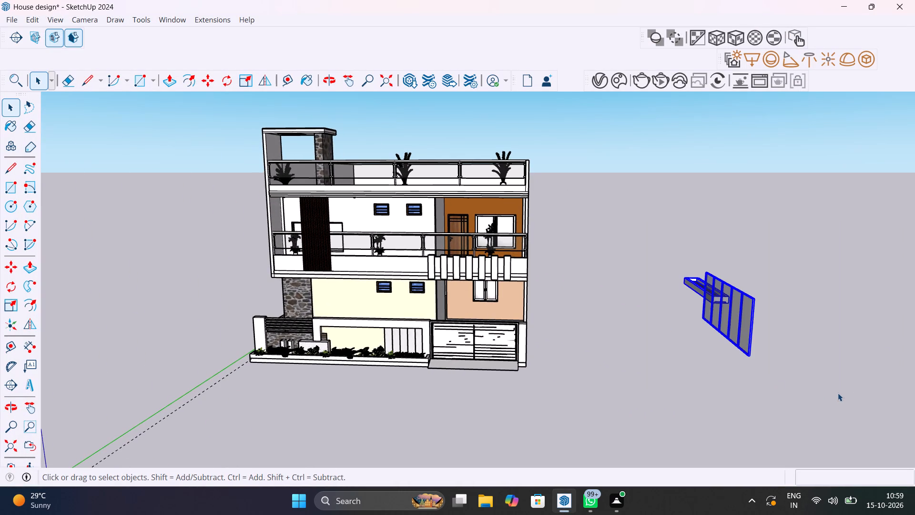
key("Delete")
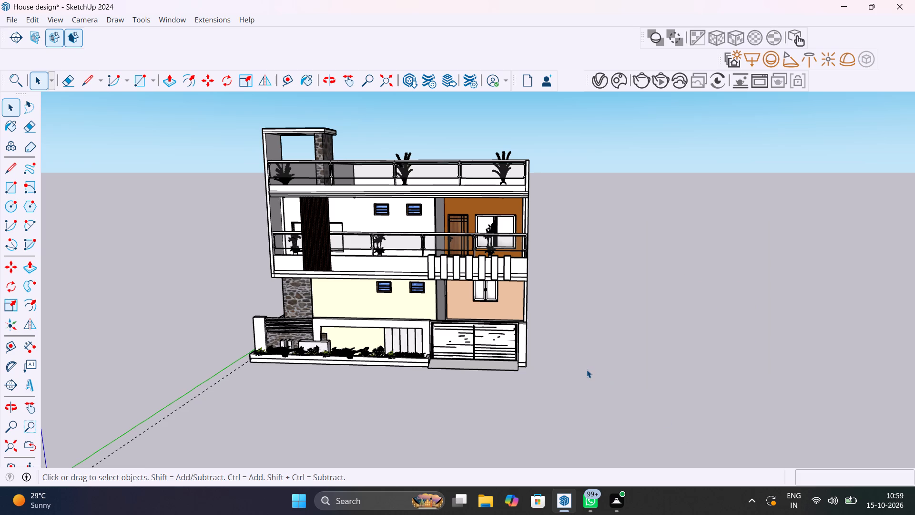
Delete the stray small white rectangle lying on the ground well away from the house.
scroll(587, 366, "down", 4)
middle_click_drag(588, 366, 656, 346)
scroll(657, 346, "up", 1)
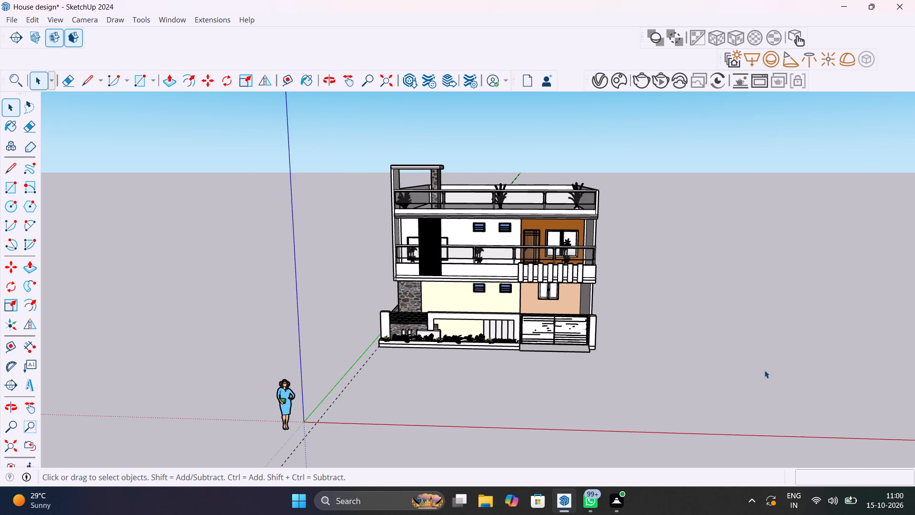
scroll(764, 370, "down", 5)
left_click_drag(804, 351, 898, 424)
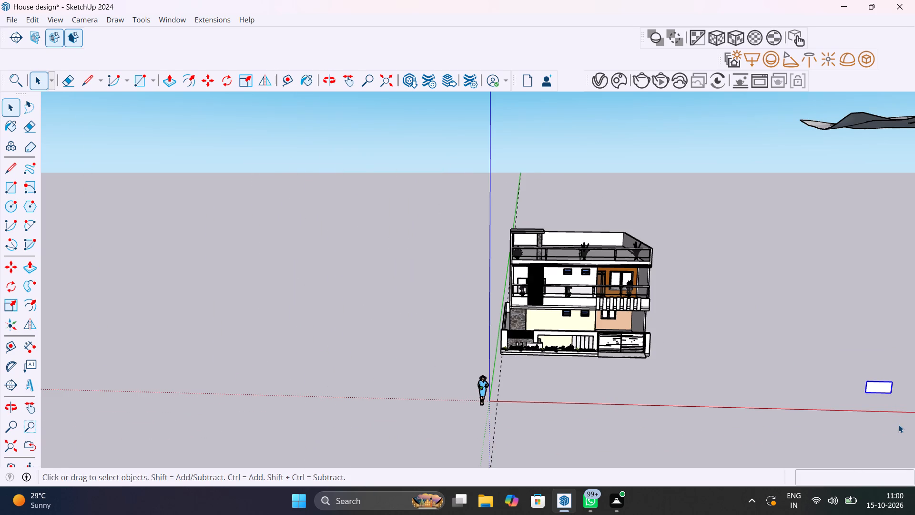
key("Delete")
Delete the stray dark curved sheet floating in the sky beyond the house.
left_click_drag(792, 106, 866, 142)
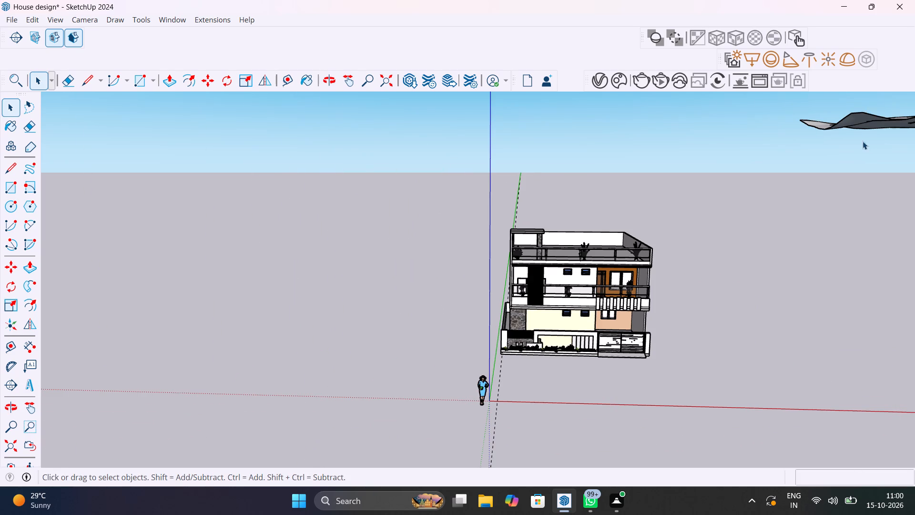
left_click_drag(873, 137, 860, 110)
key("Delete")
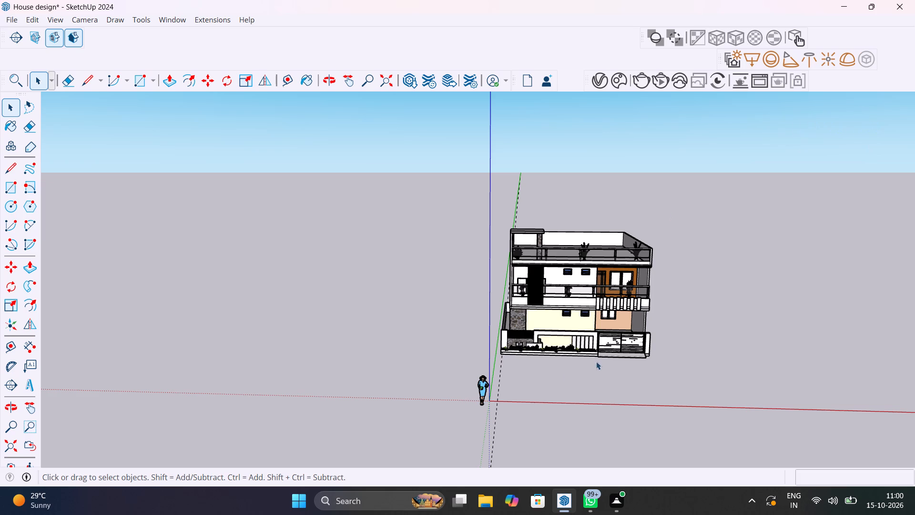
Delete the standing woman scale figure and the dashed guide line near the model origin.
left_click(501, 391)
scroll(502, 391, "up", 2)
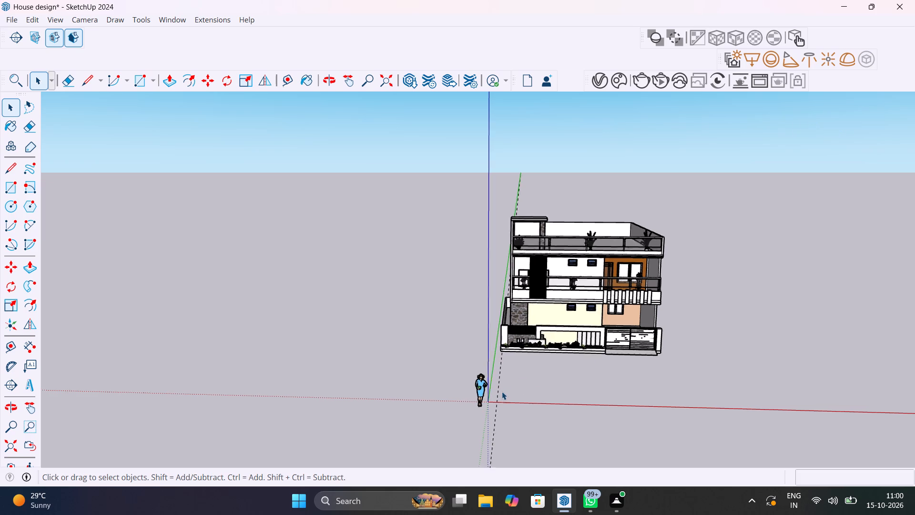
scroll(502, 391, "up", 8)
left_click_drag(443, 357, 520, 409)
left_click_drag(520, 409, 456, 365)
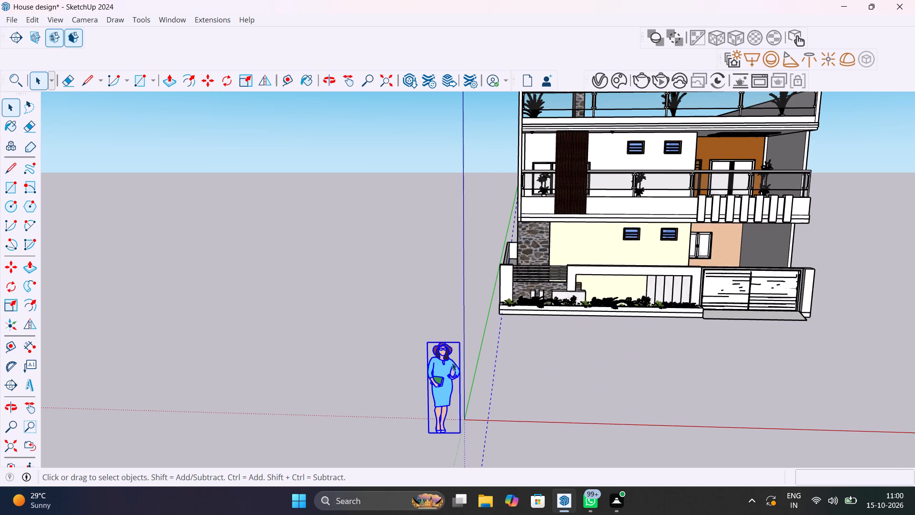
key("Delete")
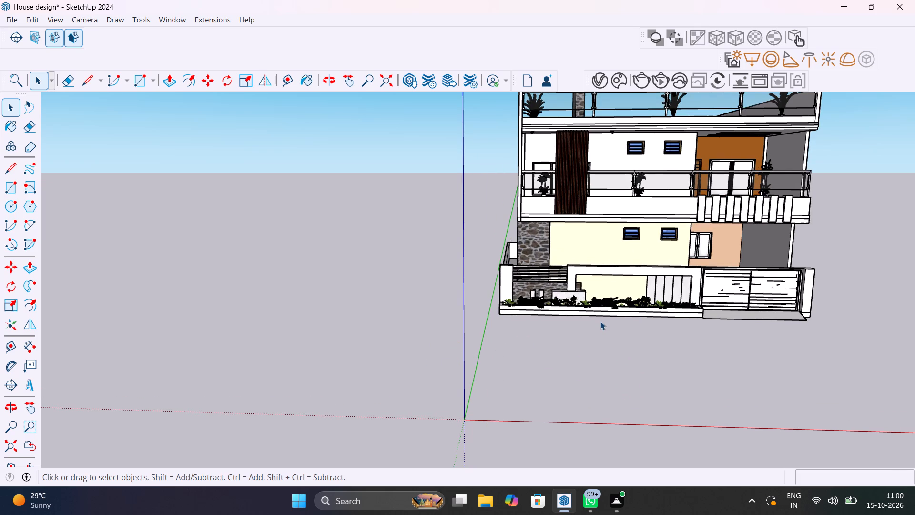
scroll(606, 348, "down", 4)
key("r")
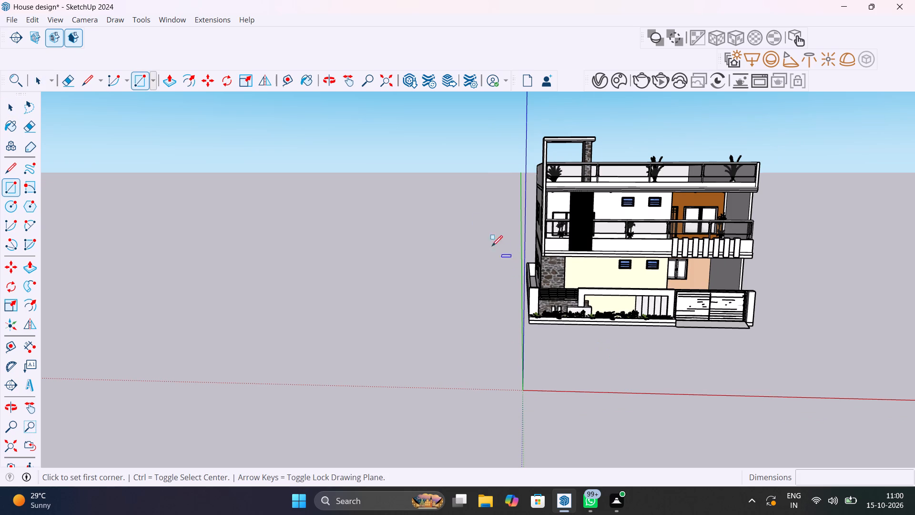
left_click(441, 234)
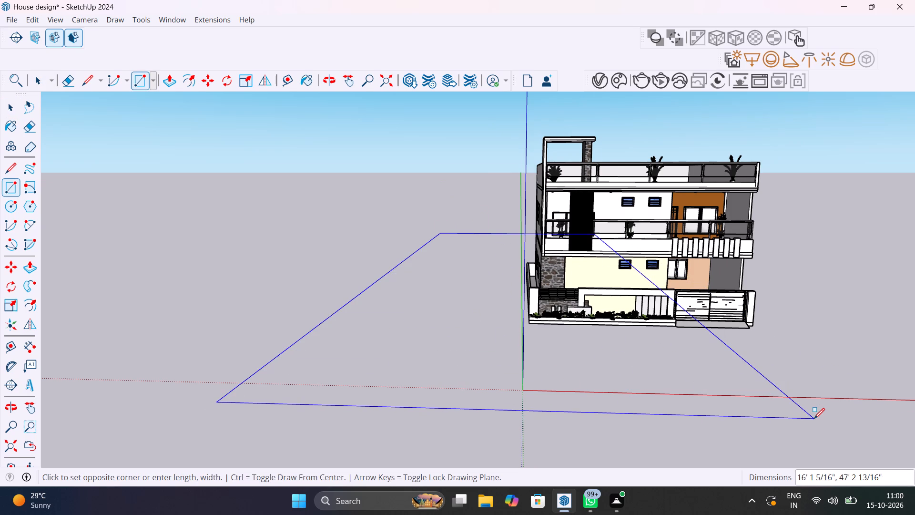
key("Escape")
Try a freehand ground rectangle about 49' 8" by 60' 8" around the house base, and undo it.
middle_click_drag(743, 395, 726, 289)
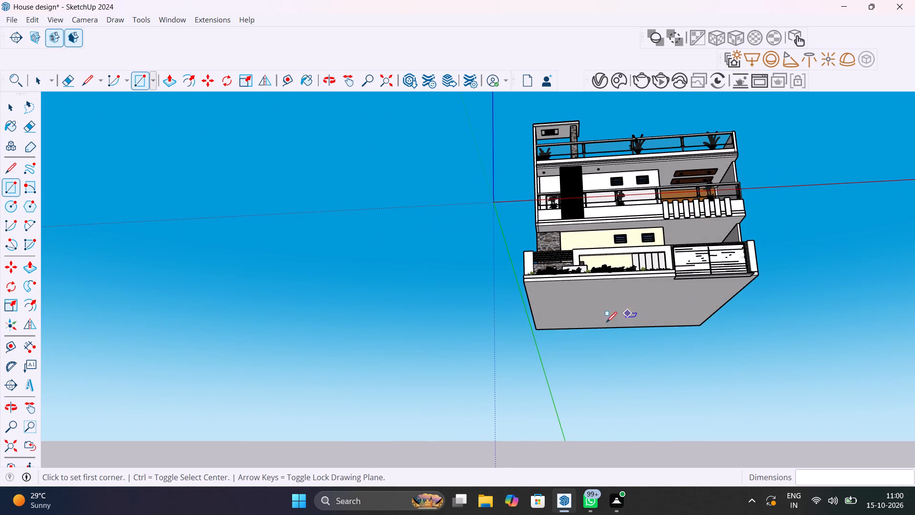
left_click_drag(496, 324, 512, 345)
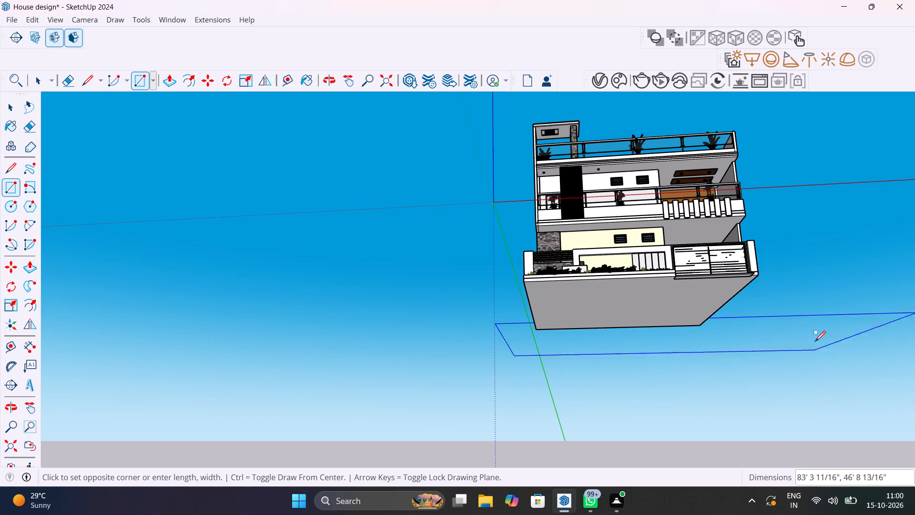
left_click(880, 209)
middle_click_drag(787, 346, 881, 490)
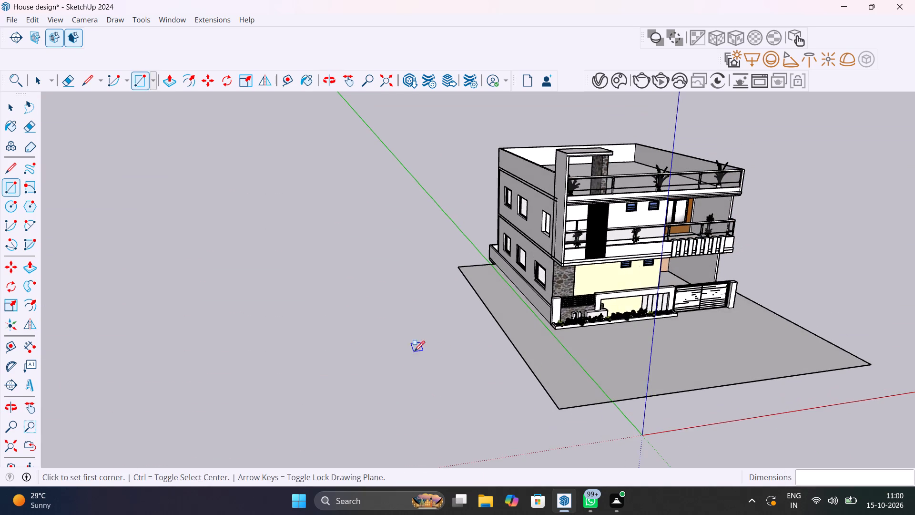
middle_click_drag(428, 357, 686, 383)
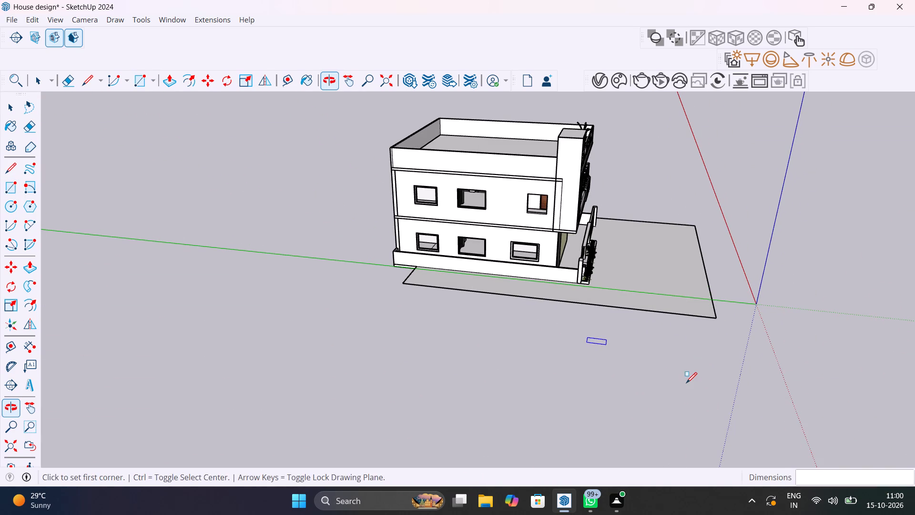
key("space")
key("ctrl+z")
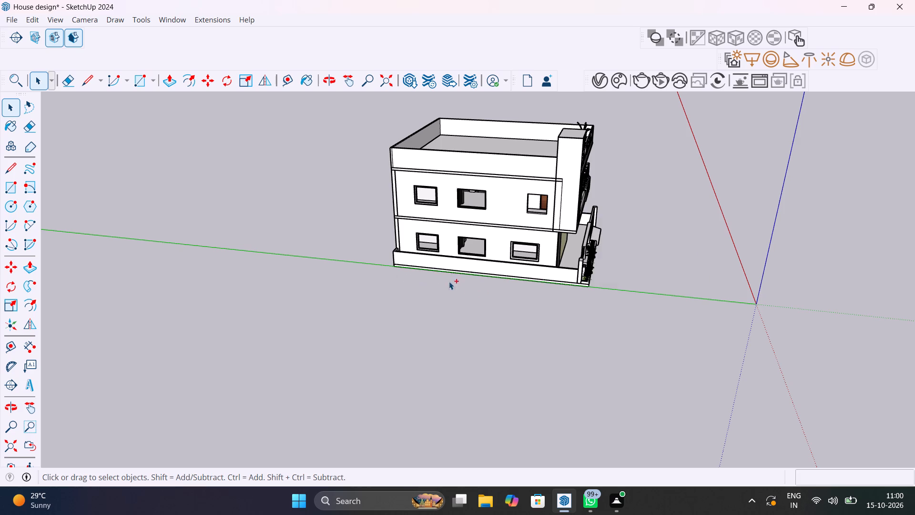
Draw a ground rectangle about 50' 10" by 56' 9" from the rear bottom corner of the house base, extending past the front gate.
scroll(426, 268, "up", 9)
middle_click_drag(440, 300, 358, 222)
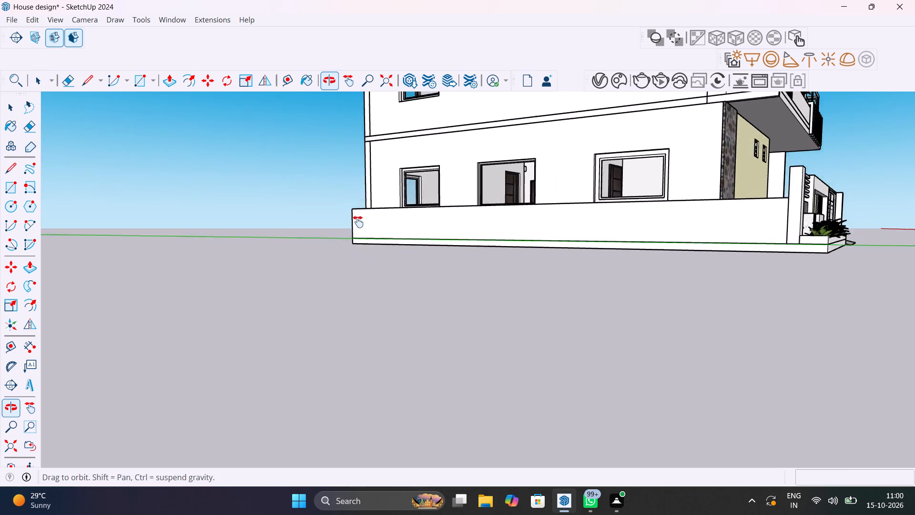
middle_click_drag(358, 222, 343, 209)
key("r")
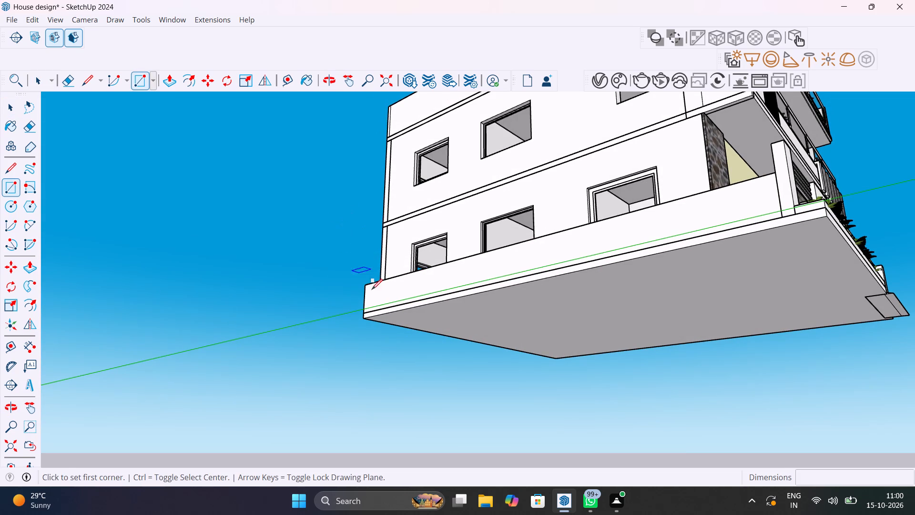
left_click(362, 321)
scroll(461, 351, "down", 8)
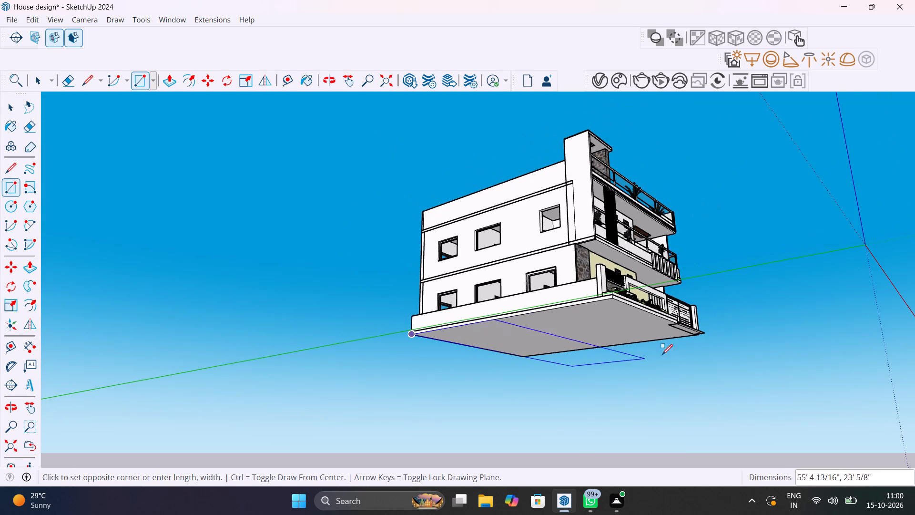
left_click(809, 337)
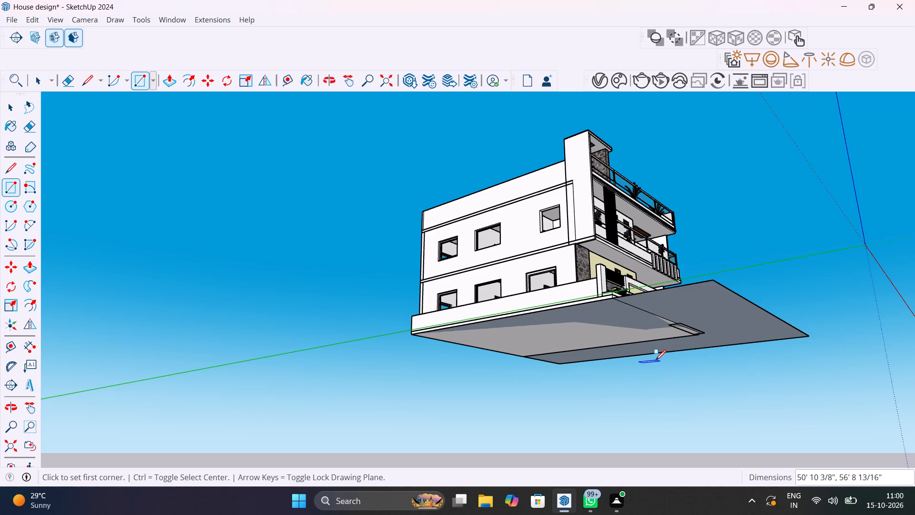
Push/Pull the underside of the new ground rectangle down to a thickness of 1".
middle_click_drag(660, 362, 675, 493)
scroll(610, 382, "up", 6)
middle_click_drag(622, 391, 613, 390)
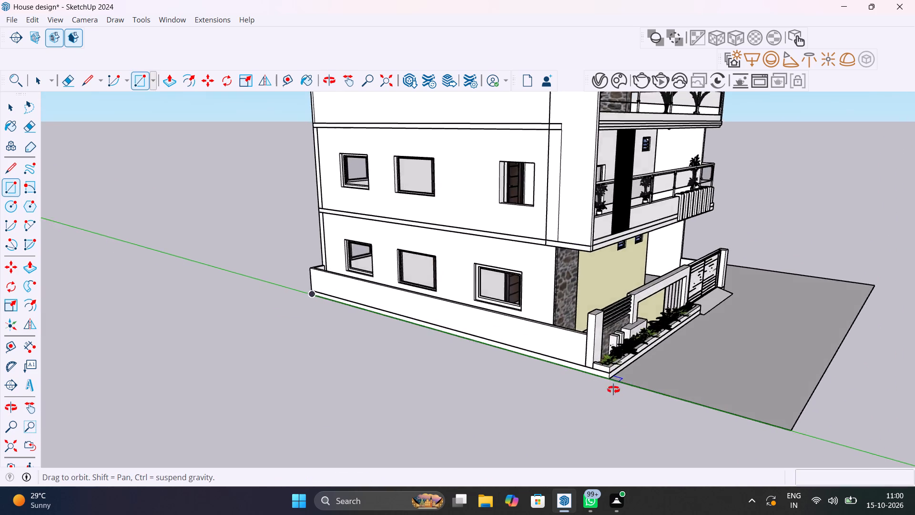
middle_click_drag(613, 390, 516, 424)
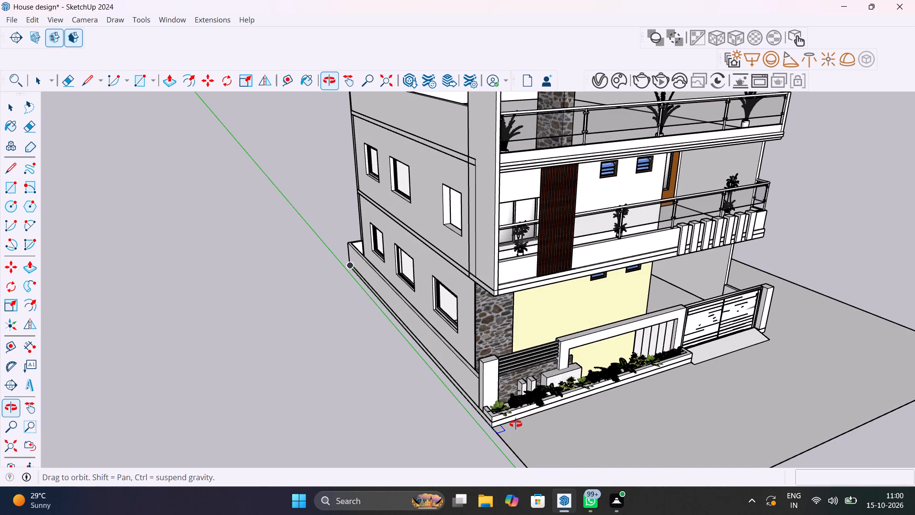
middle_click_drag(516, 424, 624, 288)
key("space")
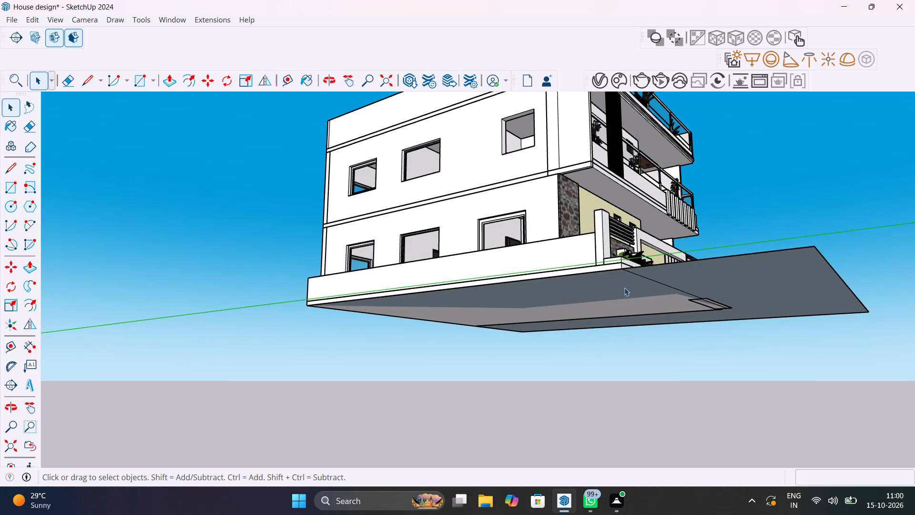
left_click(624, 288)
key("p")
left_click(623, 285)
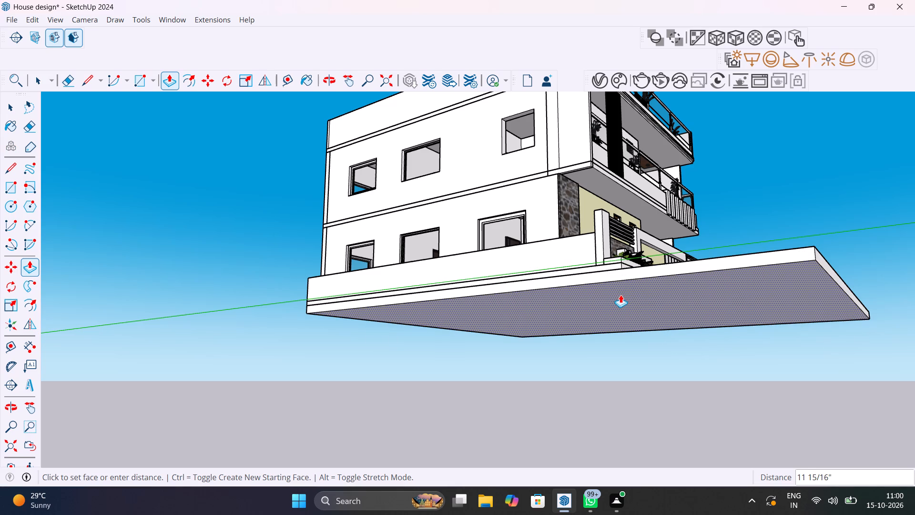
type("1\"")
key("Return")
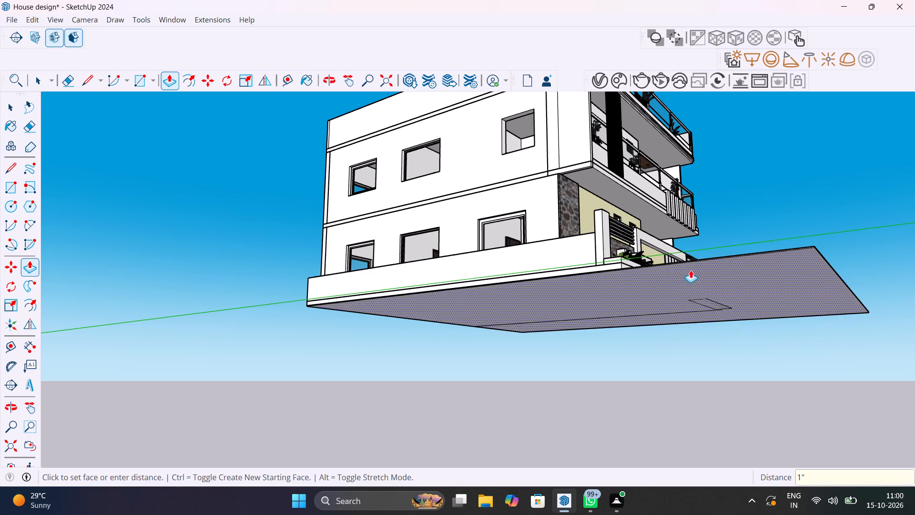
Push/Pull the thin slab edge along the windowed side wall outward by about 12' 2" to widen the ground.
middle_click_drag(680, 278, 470, 328)
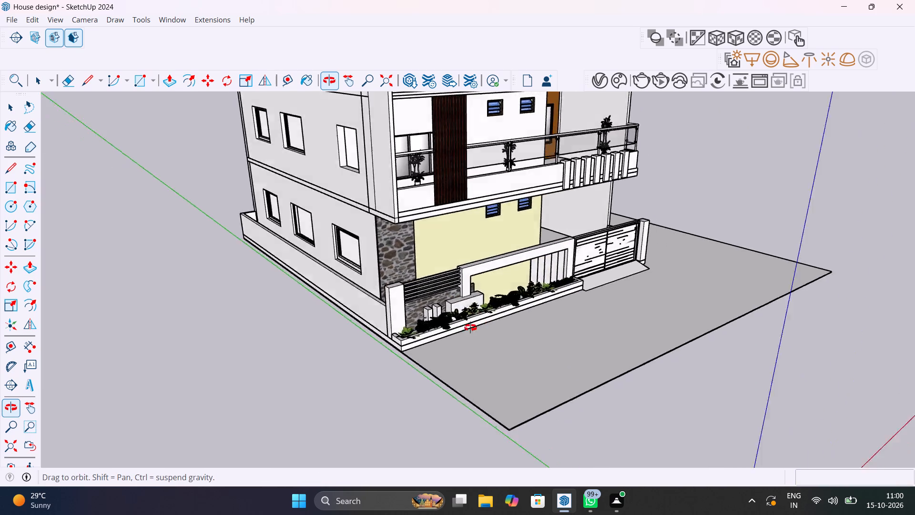
middle_click_drag(470, 328, 508, 336)
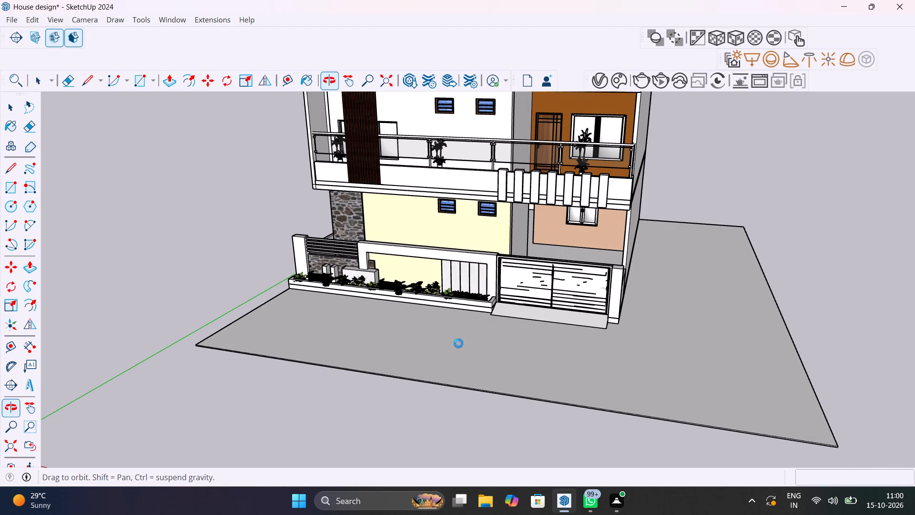
scroll(407, 401, "down", 4)
middle_click_drag(396, 374, 455, 371)
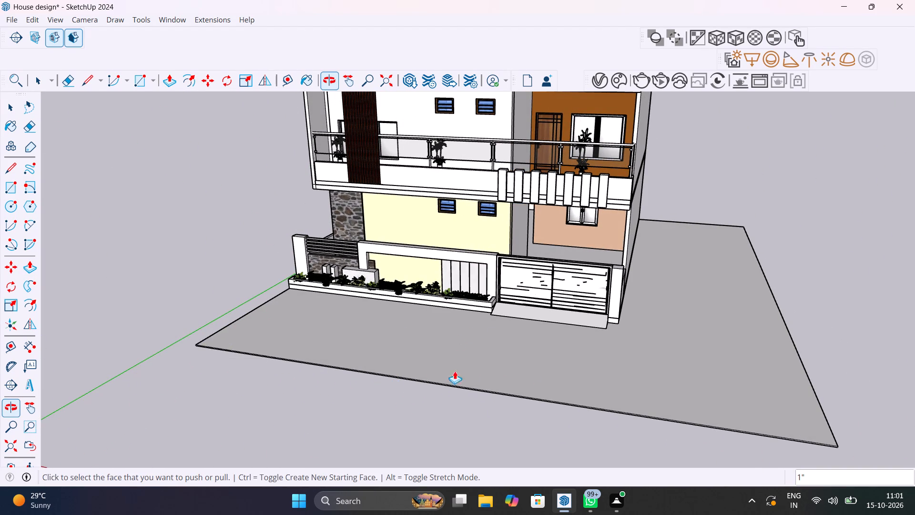
middle_click_drag(455, 371, 599, 369)
scroll(442, 383, "down", 5)
scroll(297, 329, "up", 6)
middle_click_drag(325, 335, 509, 338)
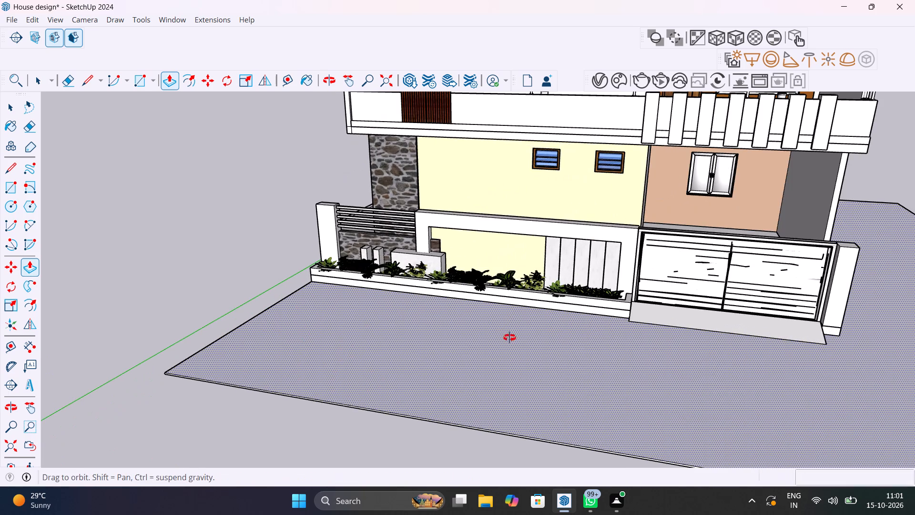
middle_click_drag(509, 338, 639, 322)
scroll(631, 330, "up", 15)
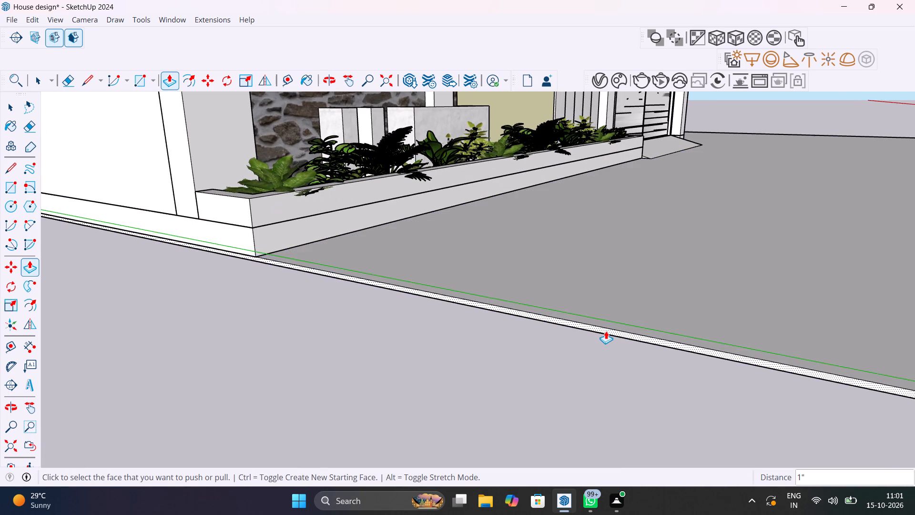
left_click(606, 331)
scroll(519, 362, "down", 18)
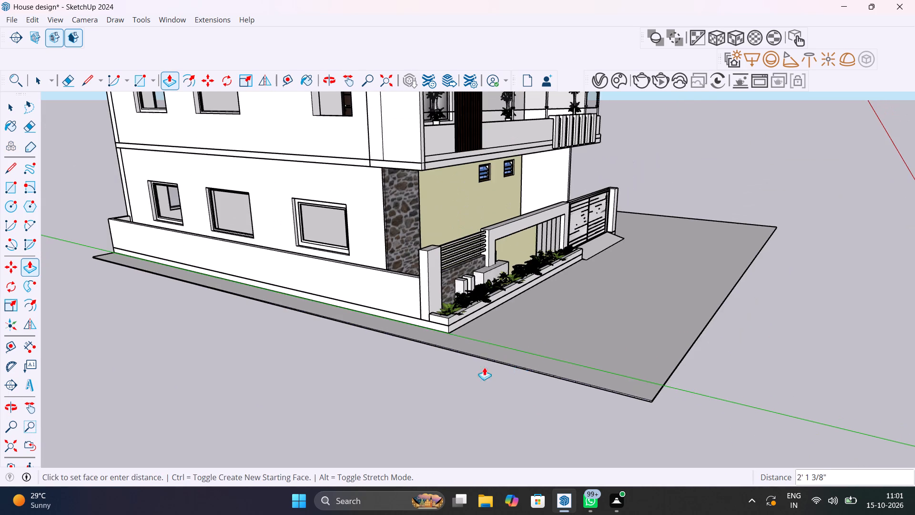
left_click(412, 438)
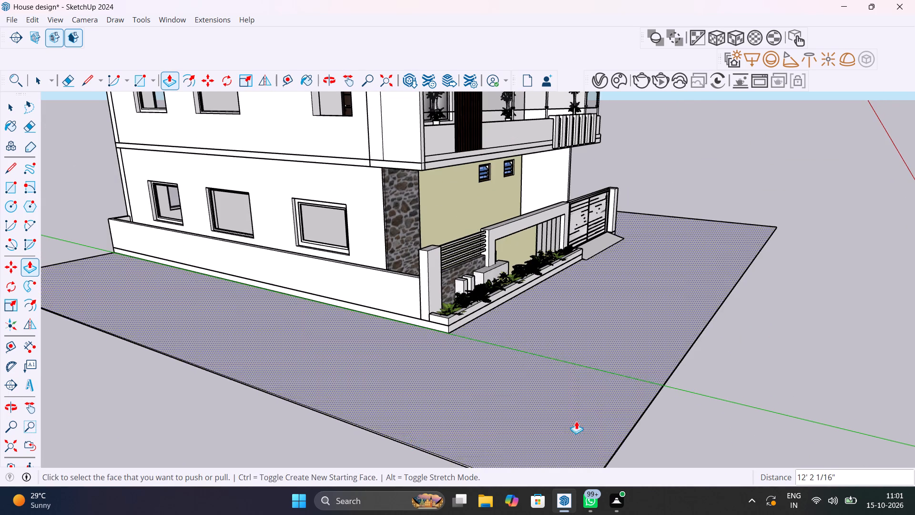
Open the Chaos Cosmos asset browser.
scroll(594, 403, "down", 1)
middle_click_drag(591, 402, 376, 386)
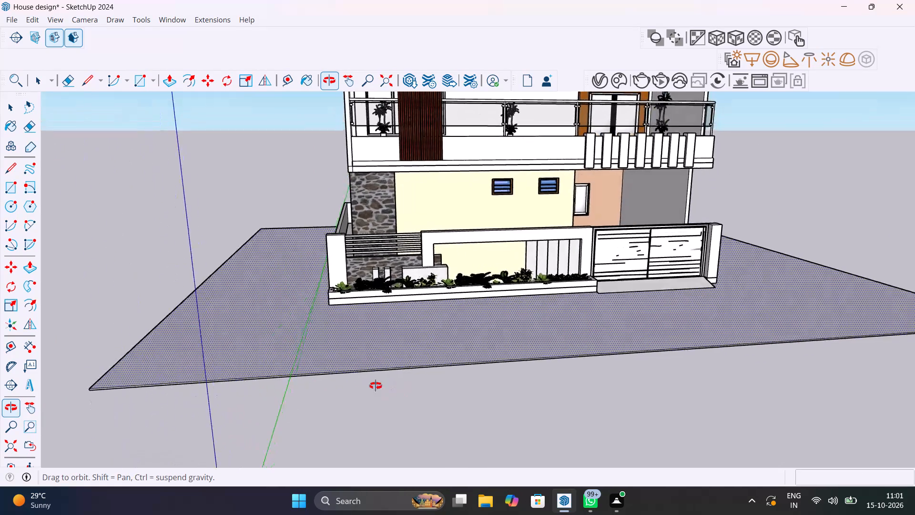
middle_click_drag(376, 386, 417, 468)
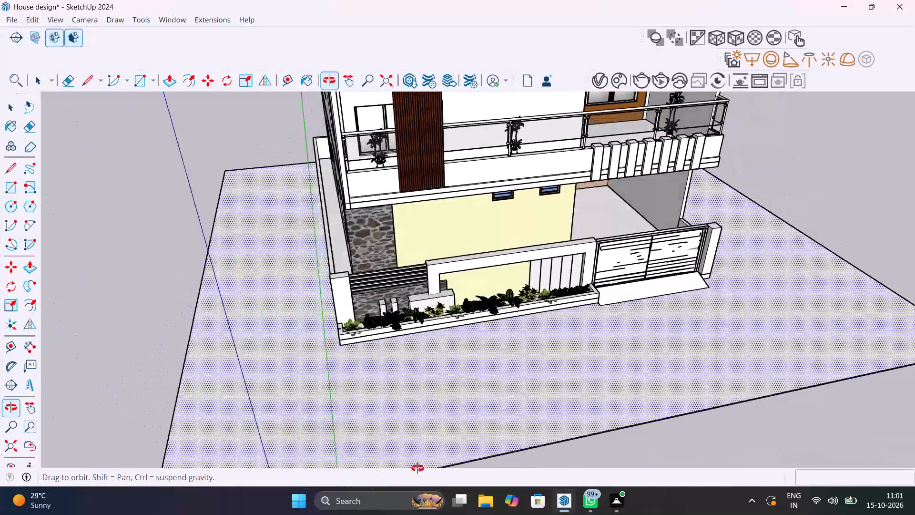
middle_click_drag(417, 468, 536, 458)
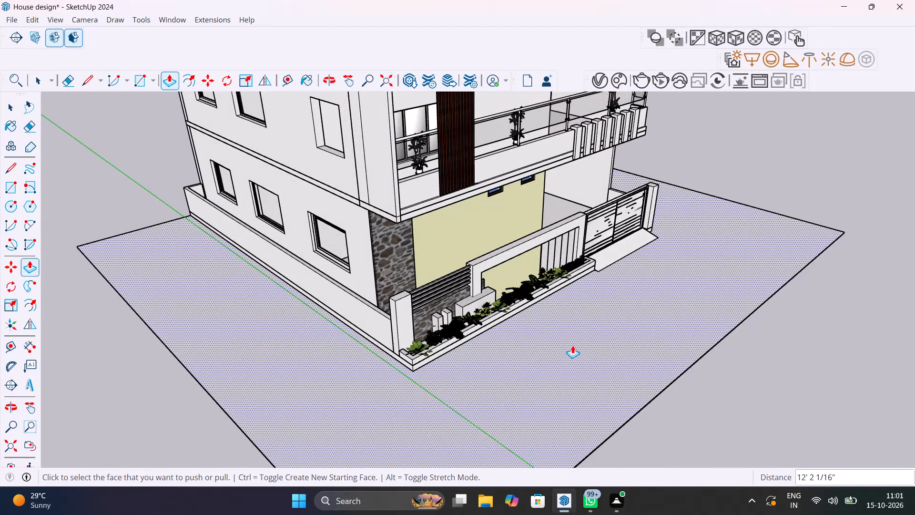
scroll(573, 342, "up", 5)
key("space")
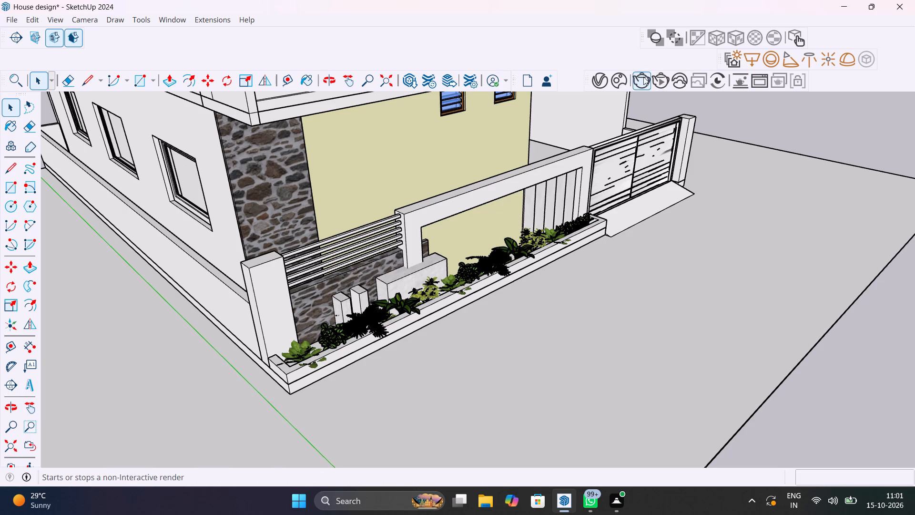
left_click(624, 83)
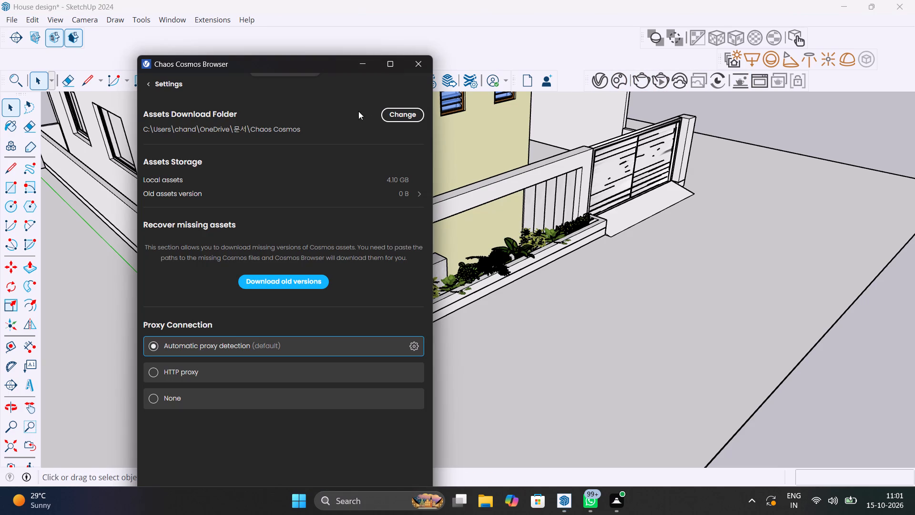
Leave the Chaos Cosmos settings page and close the asset browser.
left_click(146, 87)
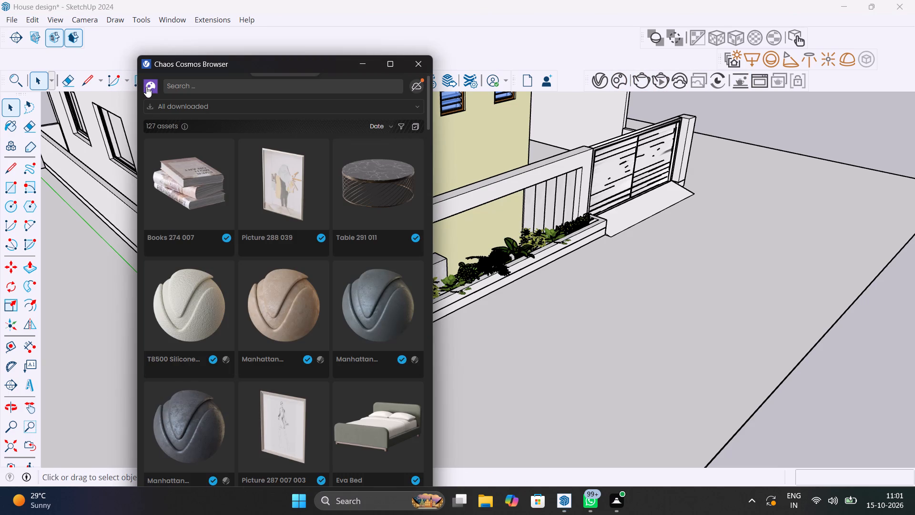
left_click(416, 63)
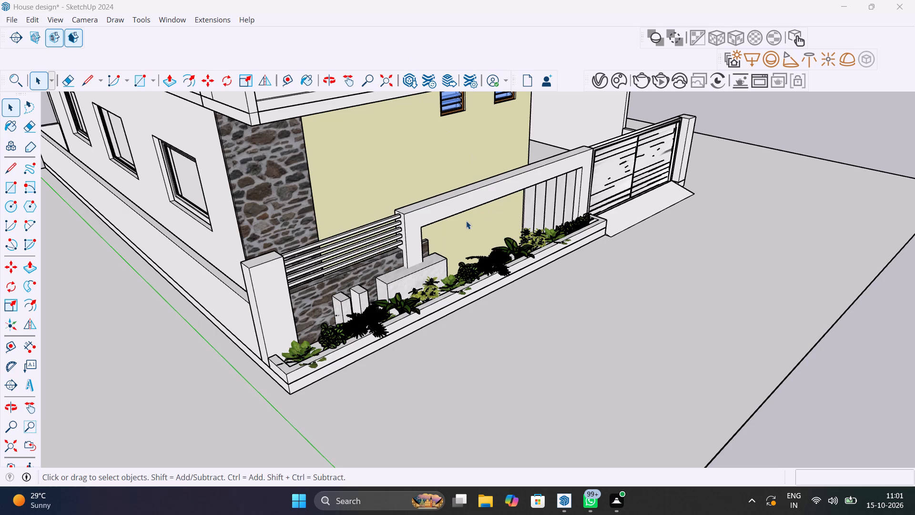
Open 3D Warehouse and search its models for "road".
left_click(182, 20)
left_click(215, 109)
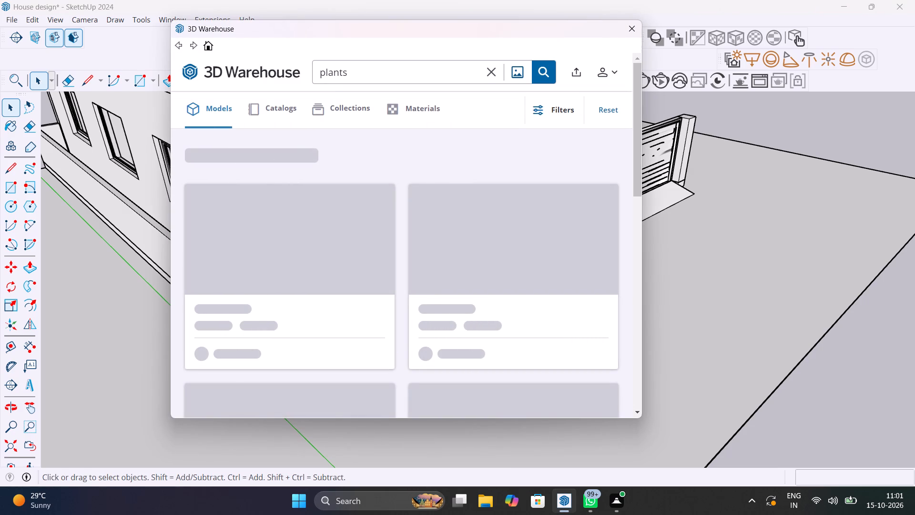
left_click(485, 71)
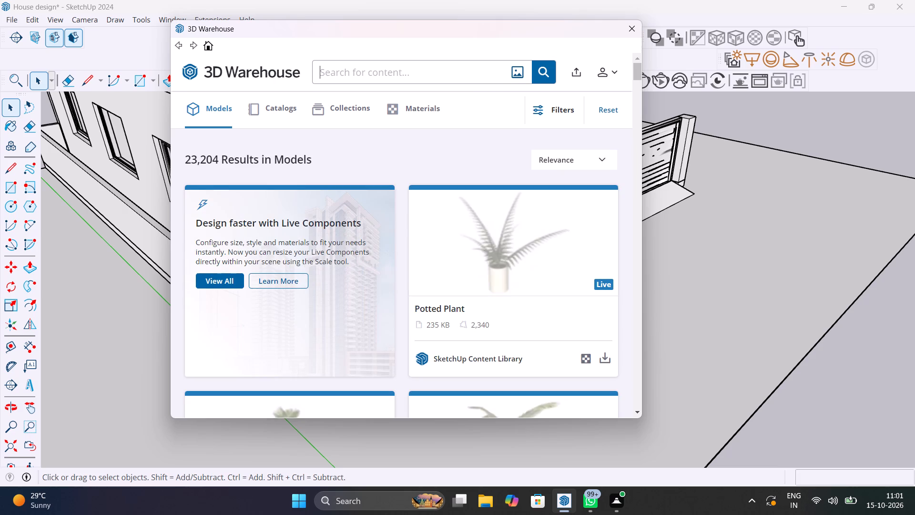
type("road")
key("Return")
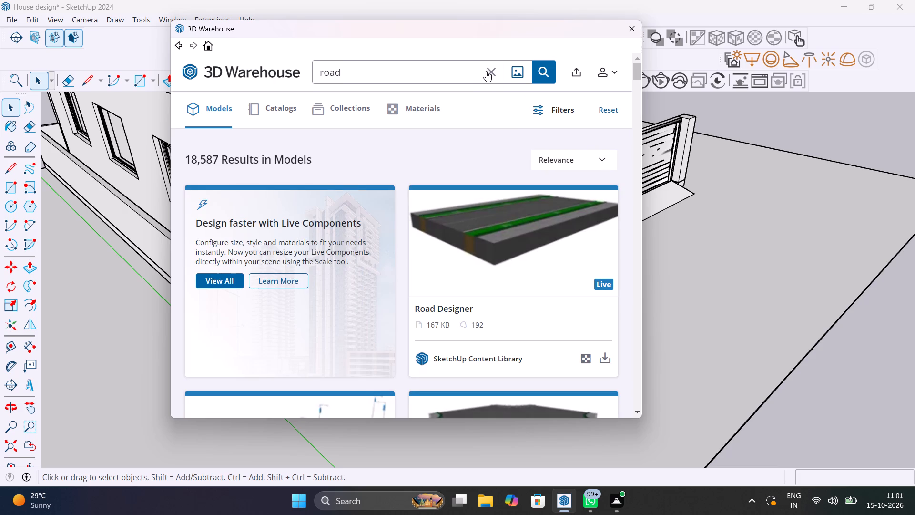
Look through the road models for a simple straight road that suits the front of the house.
scroll(486, 251, "down", 6)
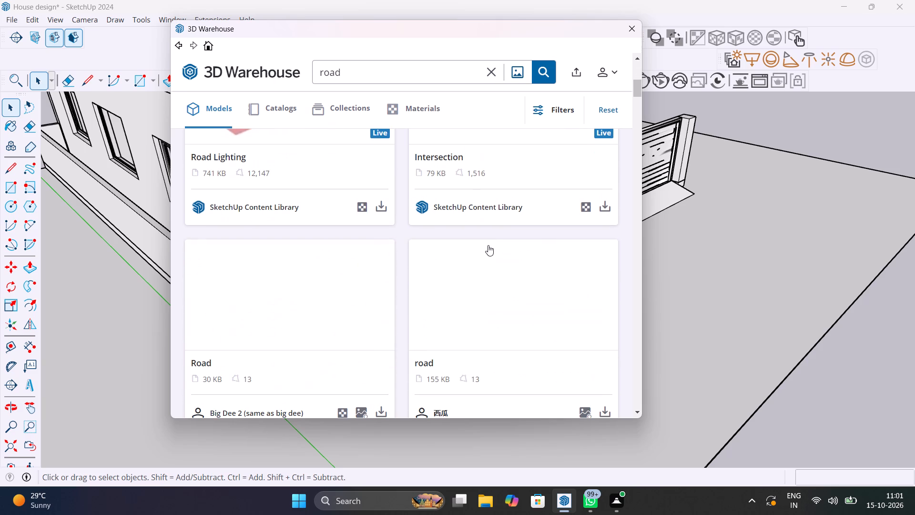
scroll(493, 247, "down", 3)
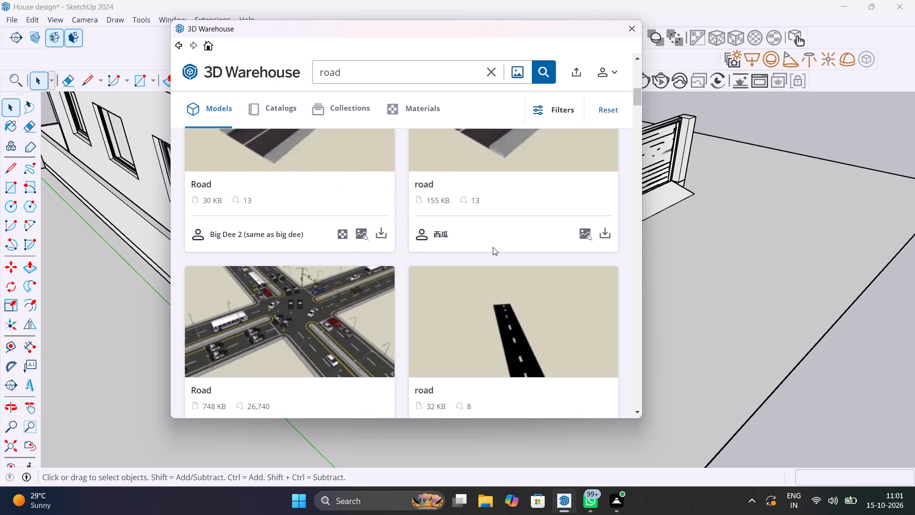
scroll(493, 247, "down", 4)
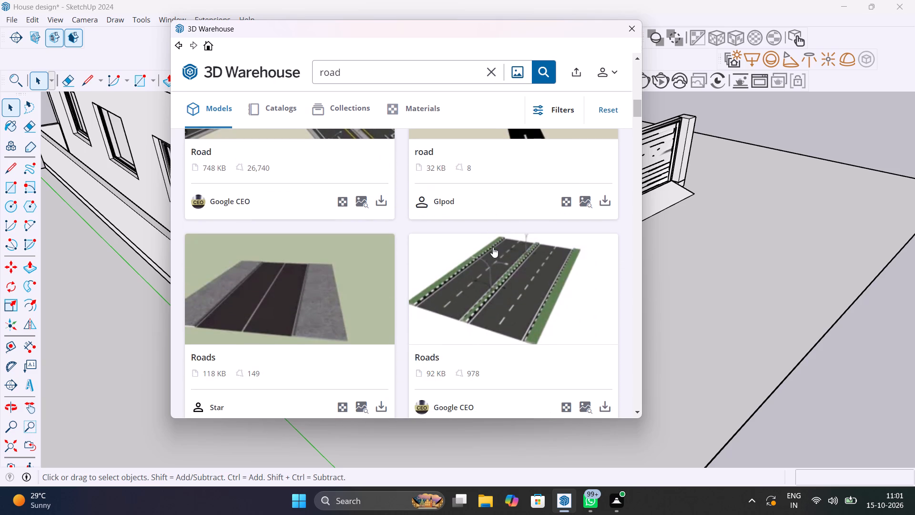
scroll(493, 247, "down", 5)
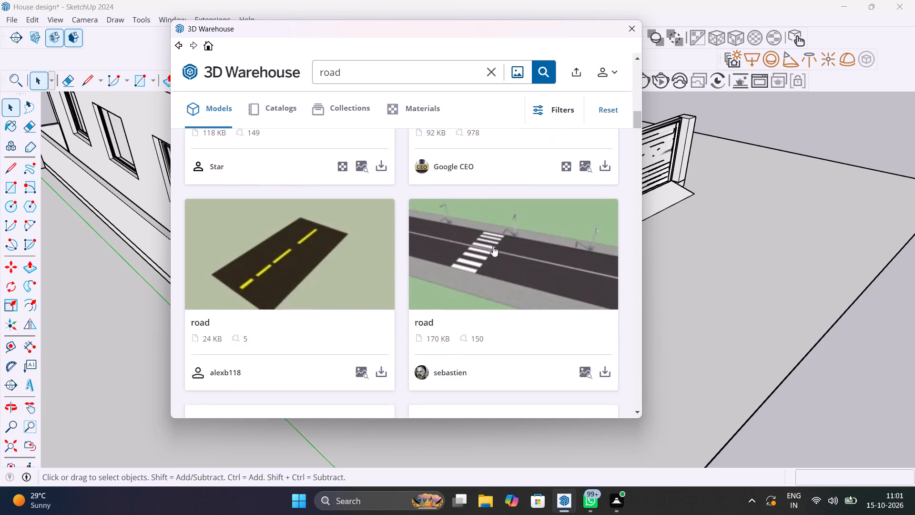
scroll(492, 246, "down", 7)
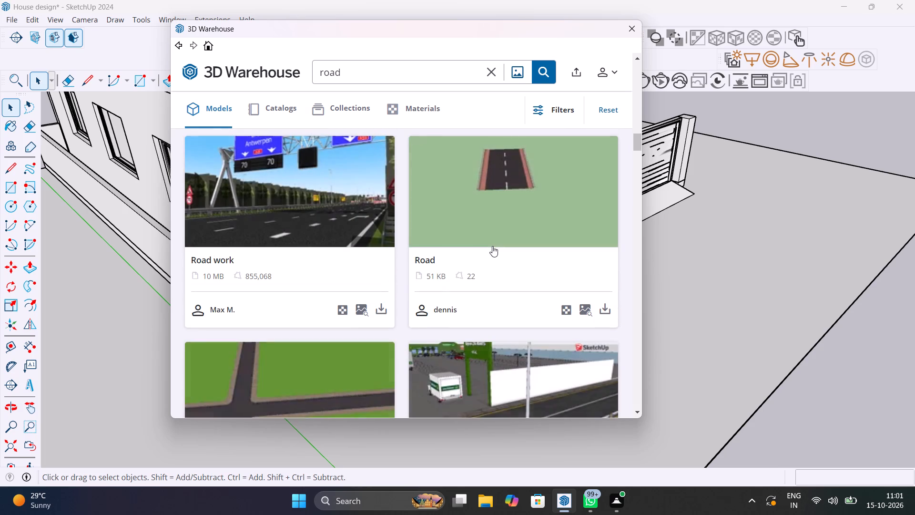
scroll(492, 246, "down", 7)
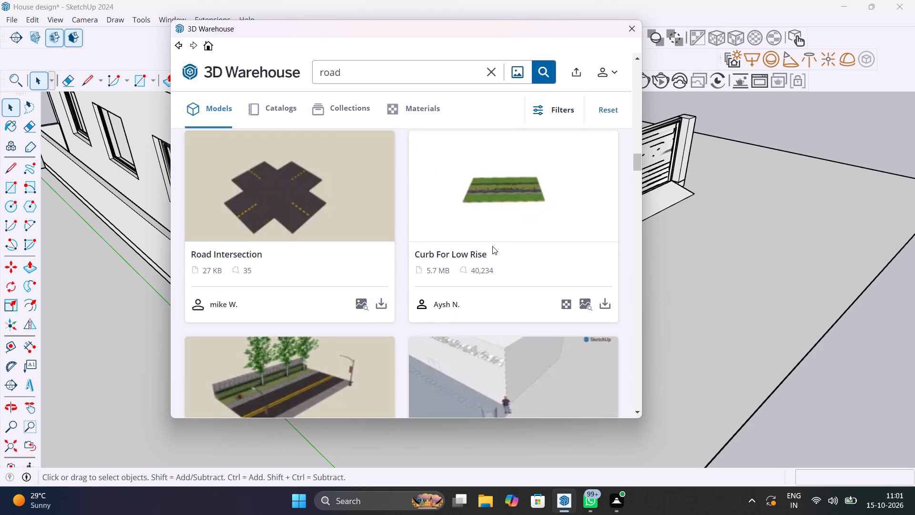
scroll(492, 246, "down", 5)
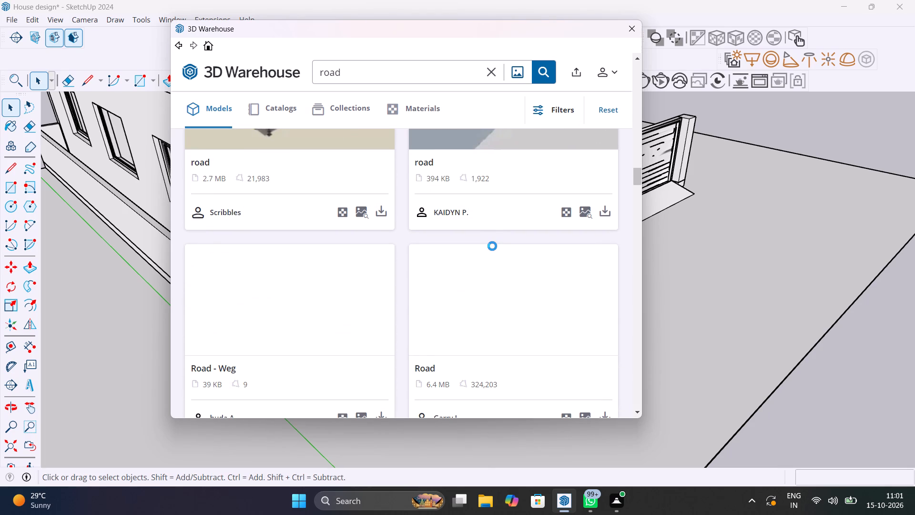
scroll(492, 246, "down", 3)
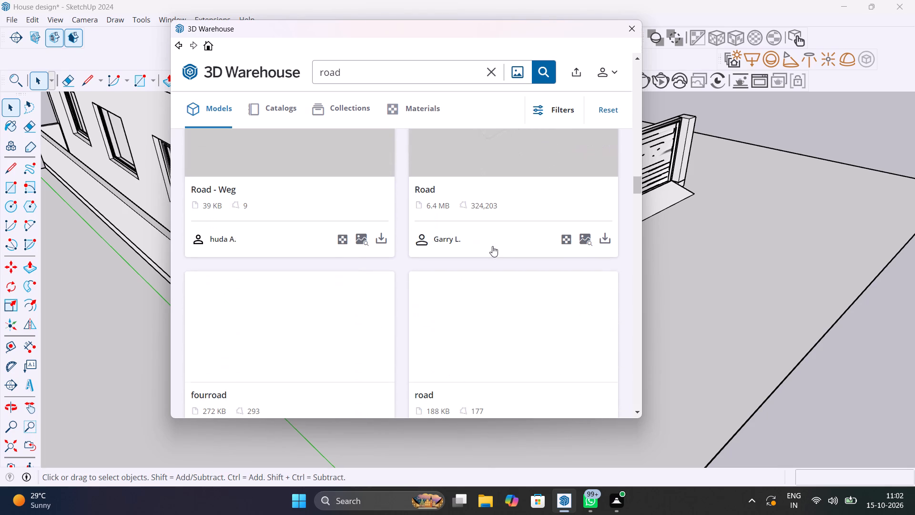
scroll(492, 246, "down", 3)
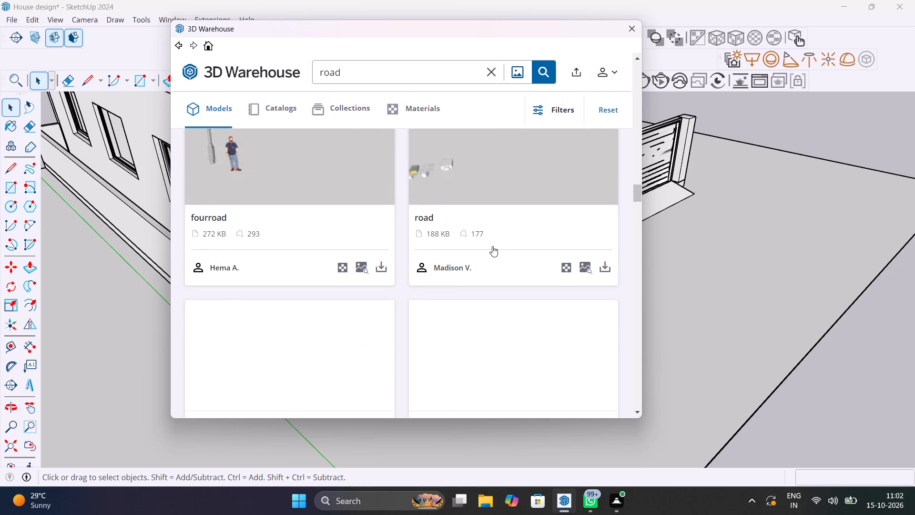
scroll(492, 246, "down", 5)
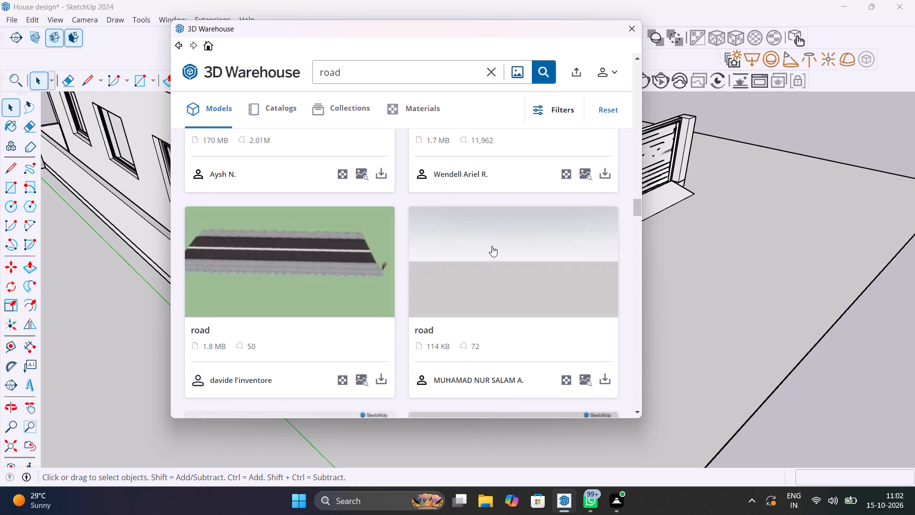
scroll(492, 246, "down", 4)
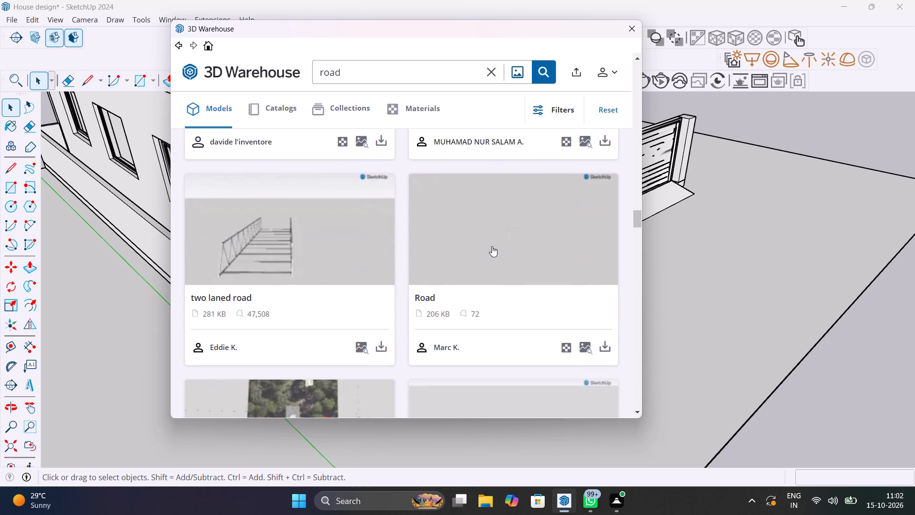
scroll(492, 246, "down", 7)
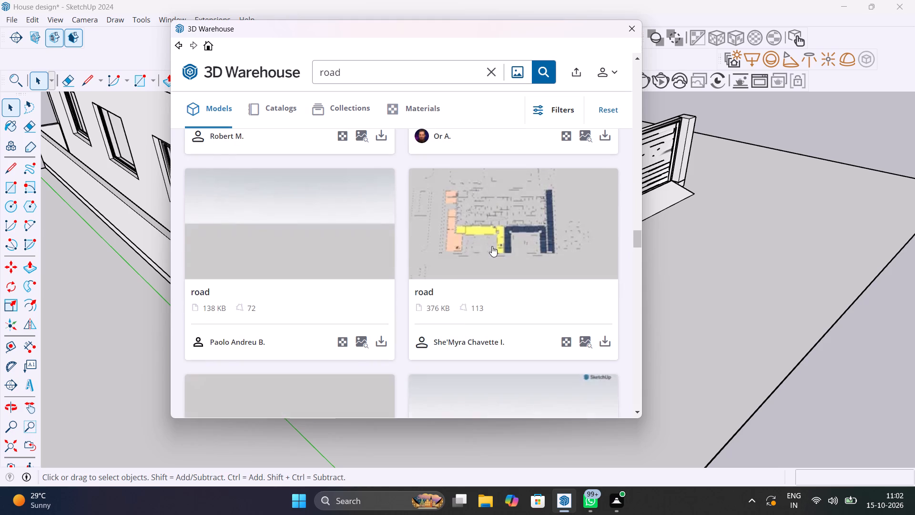
scroll(492, 246, "down", 5)
scroll(491, 246, "up", 2)
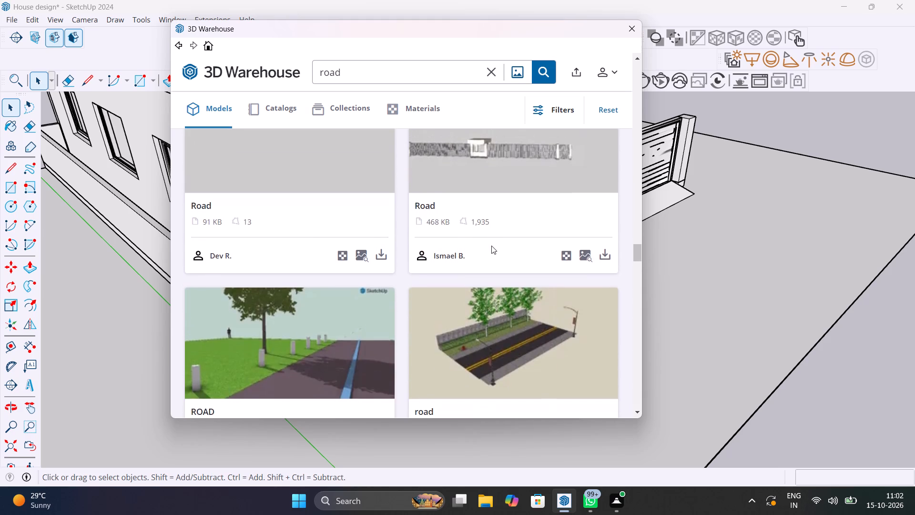
scroll(491, 246, "up", 20)
scroll(491, 246, "up", 7)
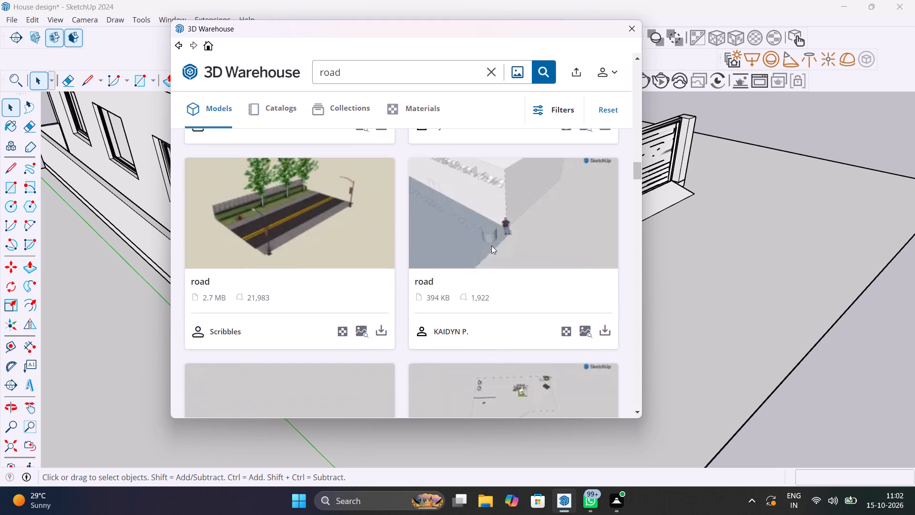
scroll(491, 246, "up", 20)
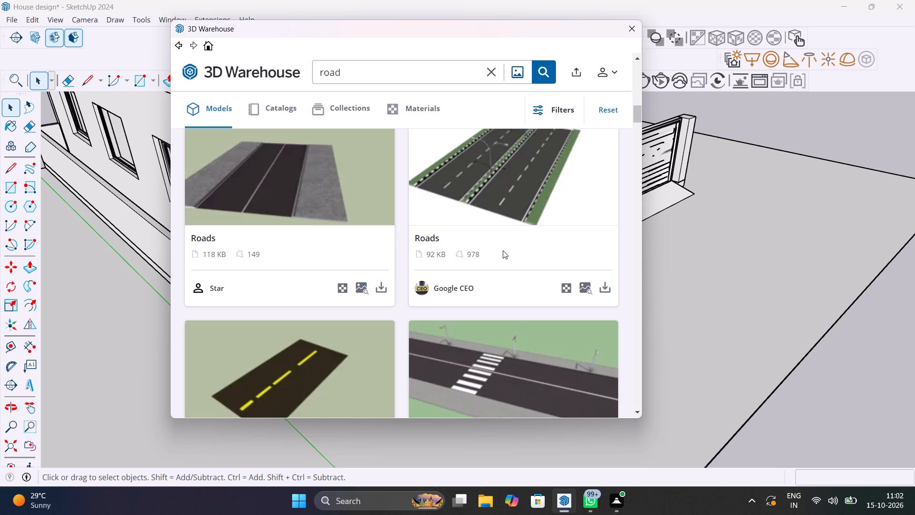
scroll(496, 247, "up", 5)
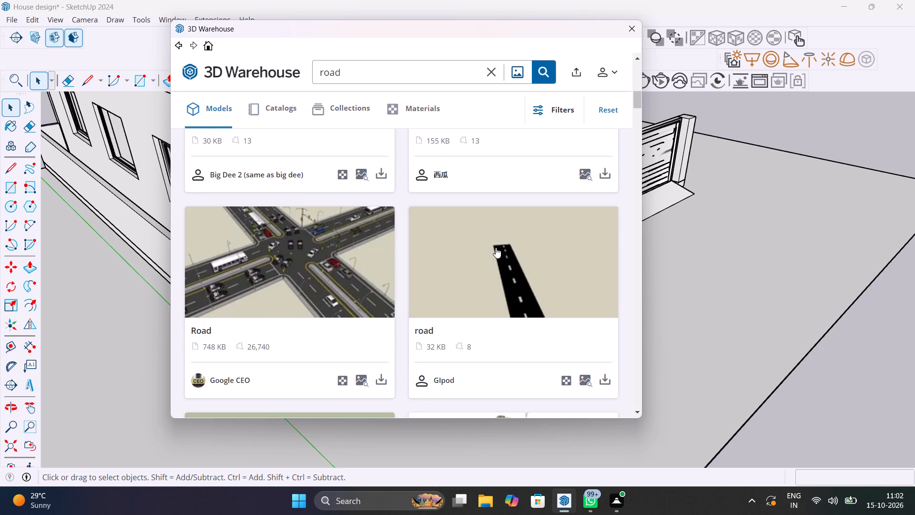
scroll(495, 247, "up", 9)
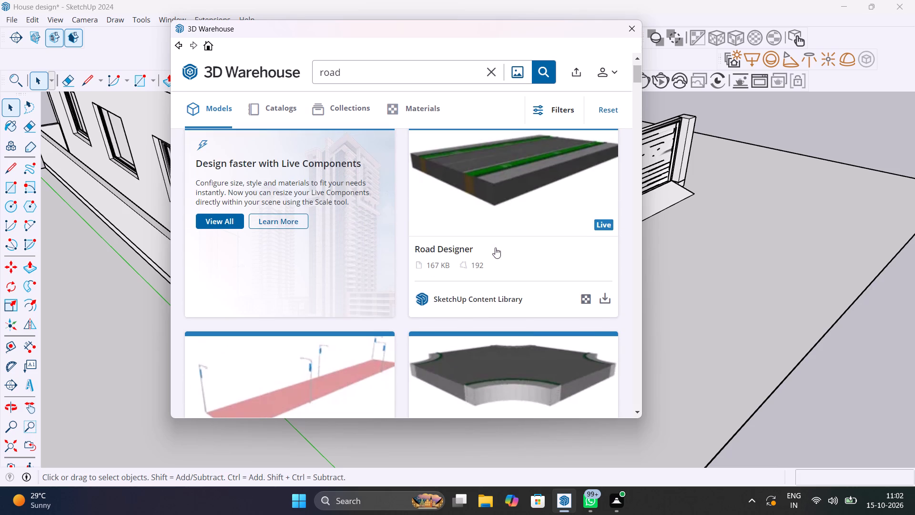
scroll(495, 247, "down", 9)
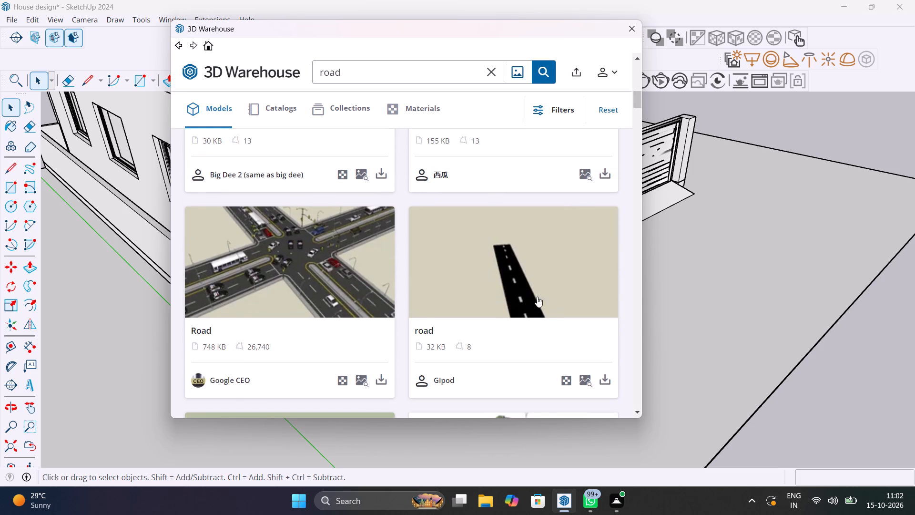
Load the 32 KB straight black road with a dashed white centre line into the model and place it beside the ground slab.
left_click(606, 381)
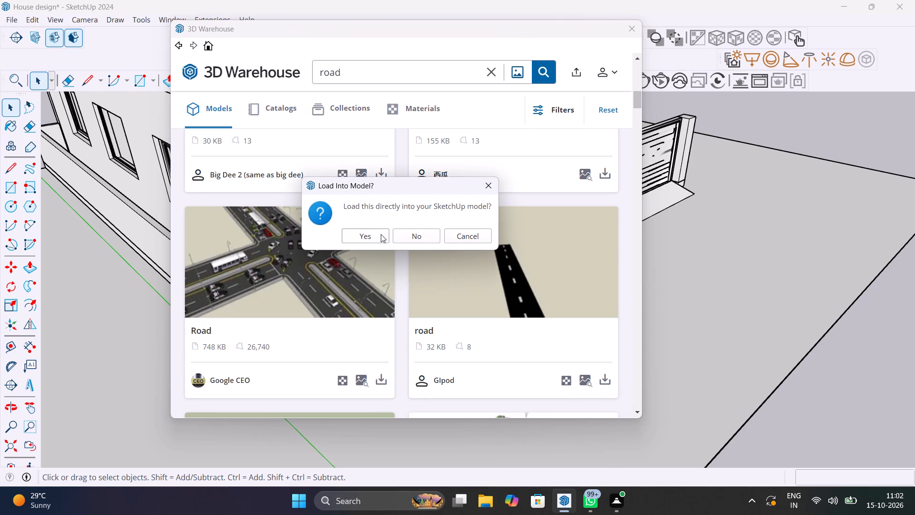
left_click(373, 233)
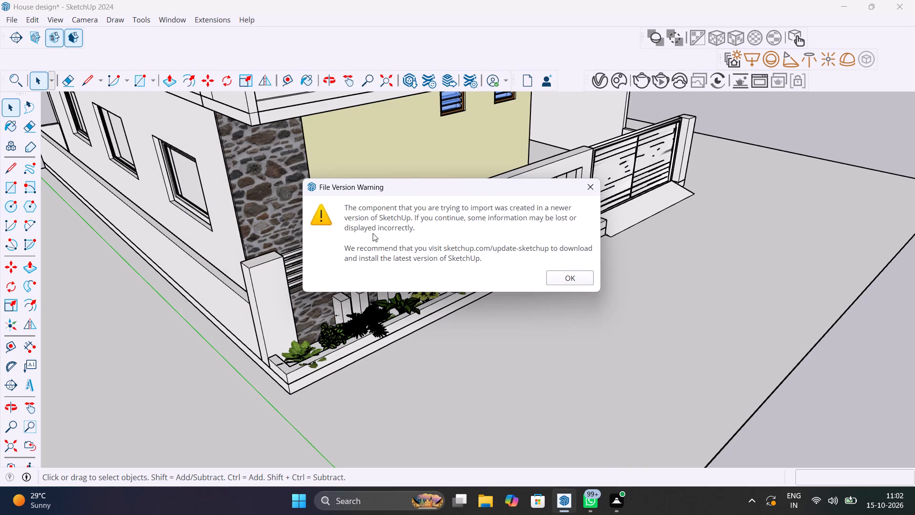
left_click(564, 278)
scroll(739, 382, "down", 14)
middle_click_drag(860, 326, 805, 323)
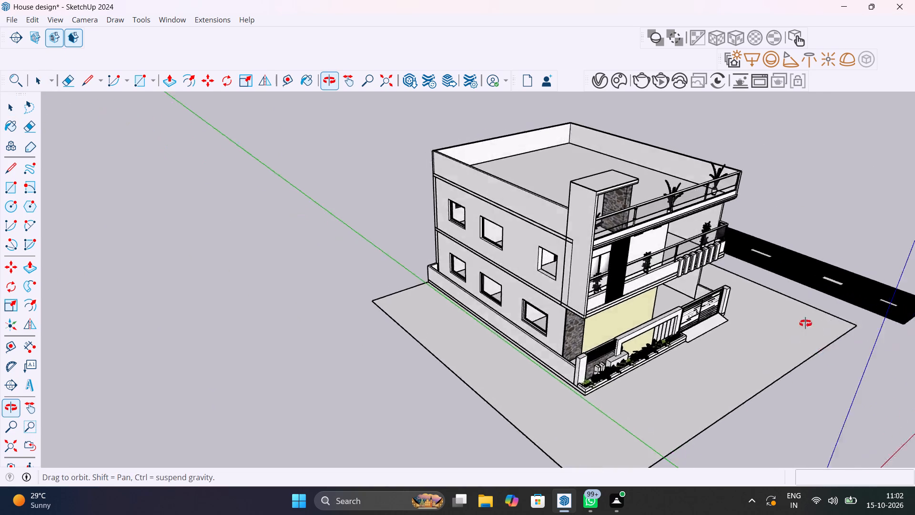
middle_click_drag(805, 323, 578, 250)
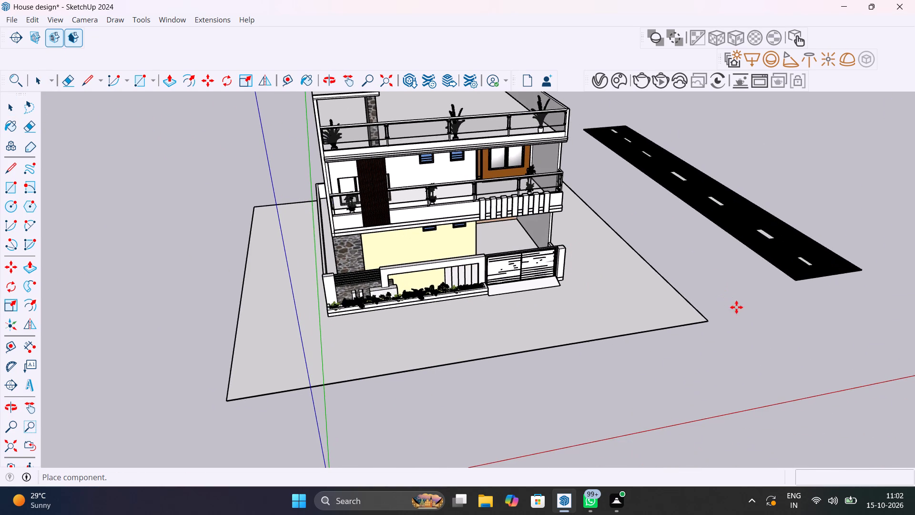
left_click(741, 311)
Rotate the placed road 90° on the ground plane so it runs parallel to the house front.
key("q")
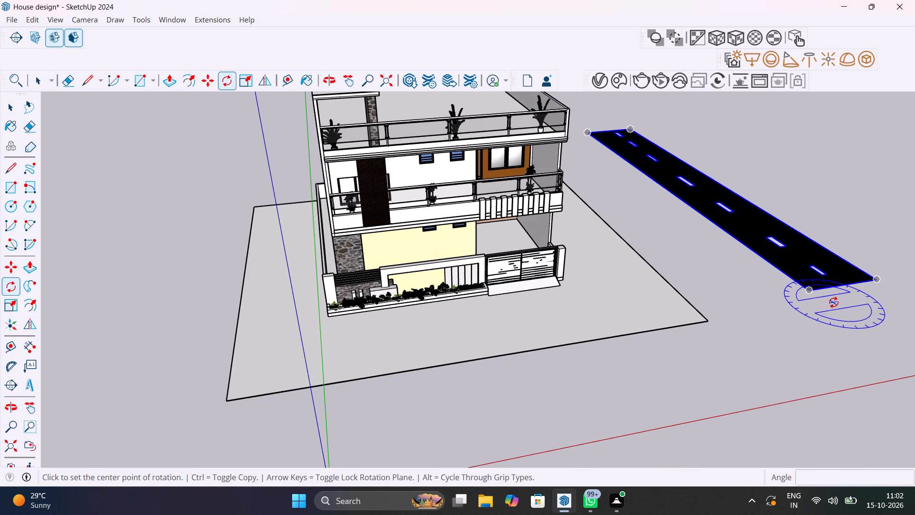
left_click(834, 302)
left_click(736, 303)
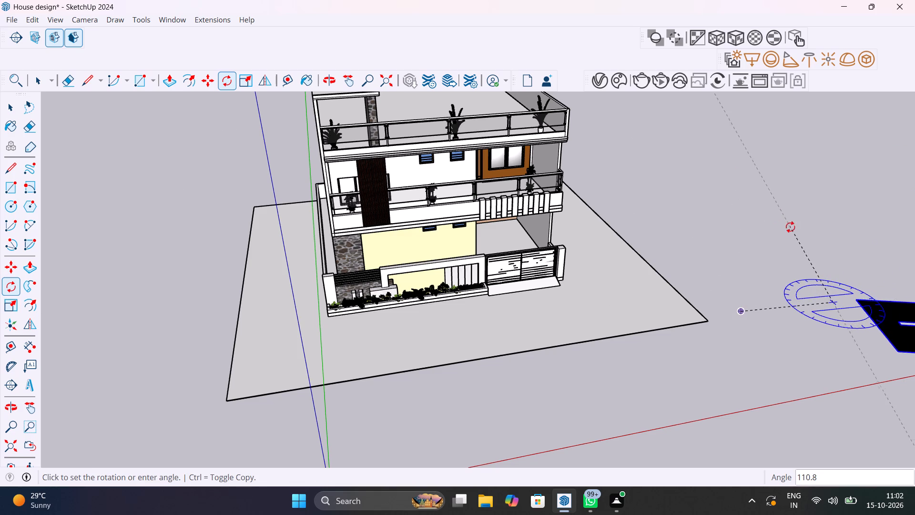
type("90")
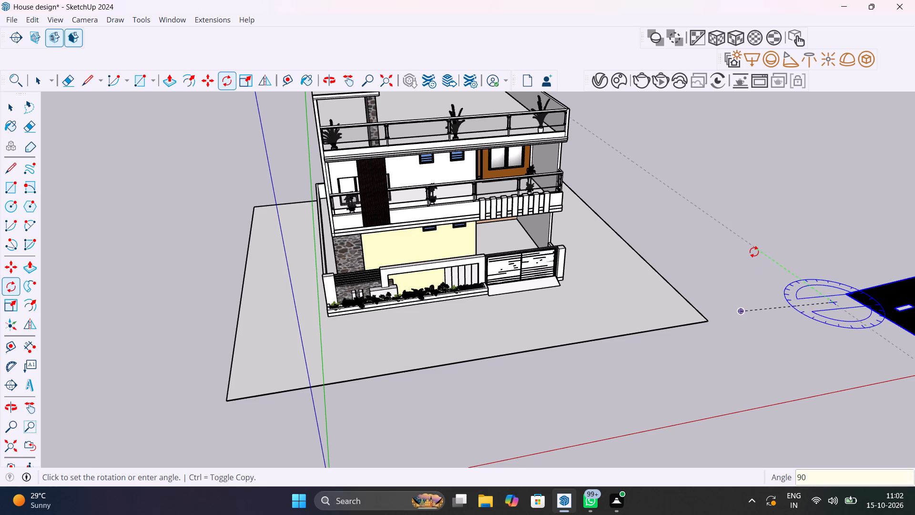
key("Return")
key("space")
Move the road by its near end corner about 86' 11" onto the slab's windowed-side edge, just inside the front corner.
scroll(689, 381, "down", 5)
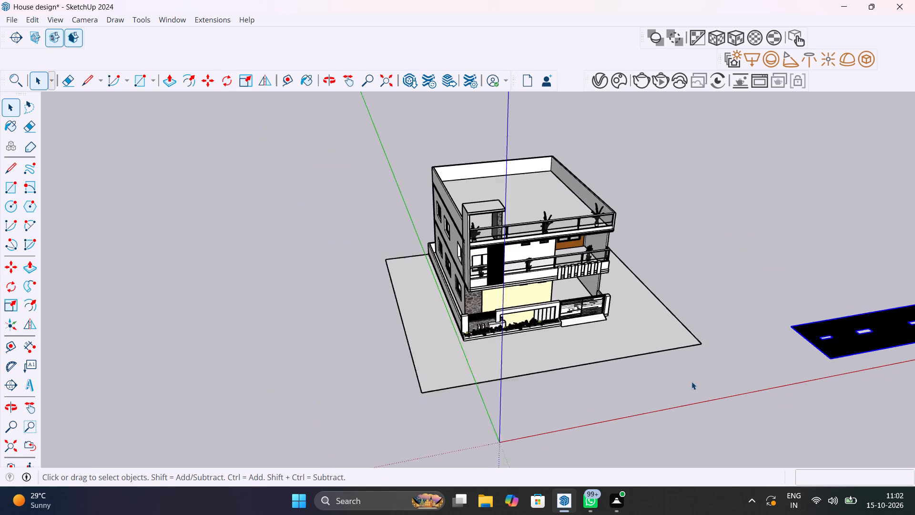
scroll(691, 381, "down", 2)
key("m")
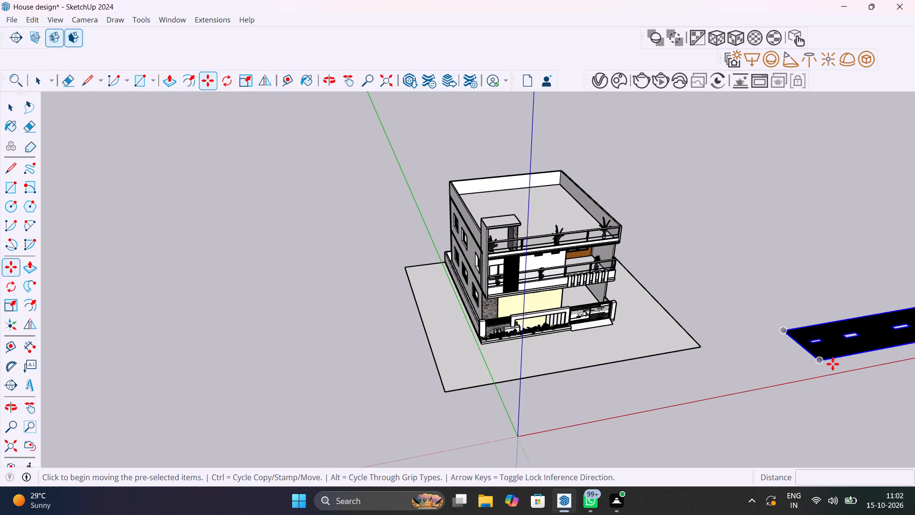
left_click(821, 362)
scroll(498, 379, "up", 4)
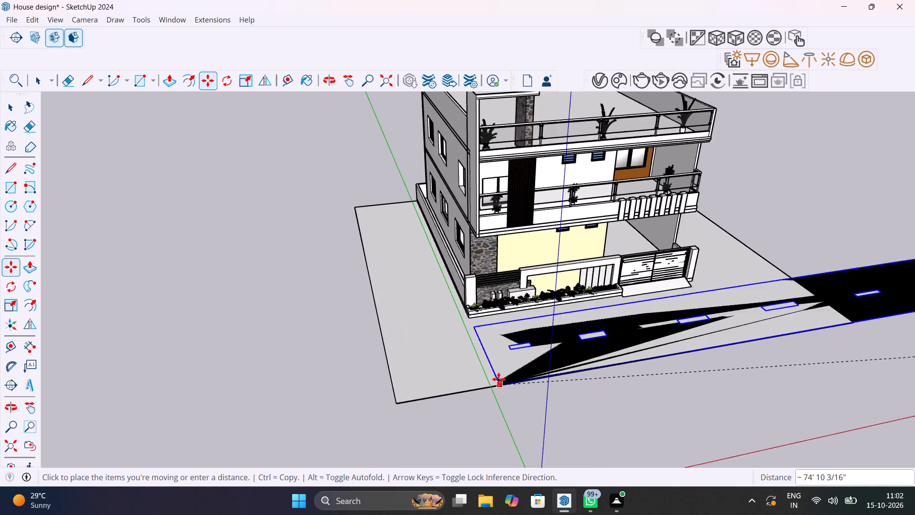
scroll(498, 379, "up", 5)
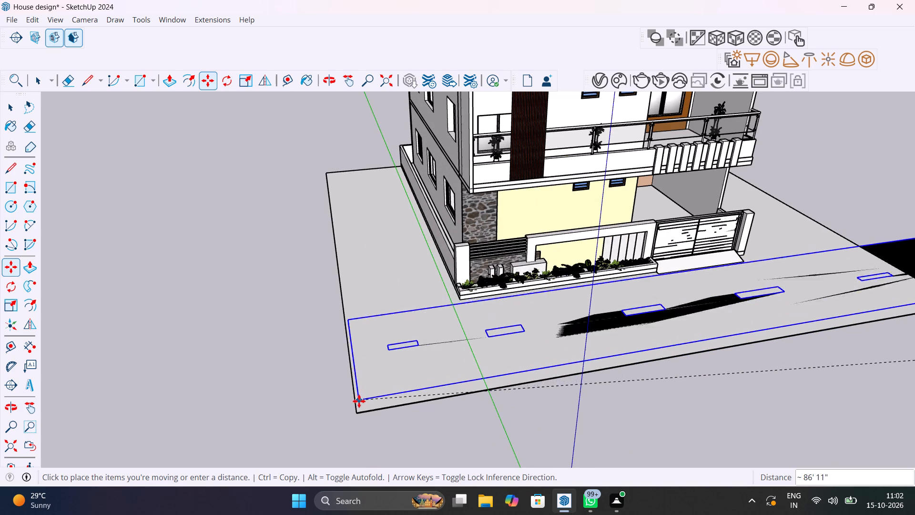
left_click(358, 403)
middle_click_drag(556, 448, 543, 444)
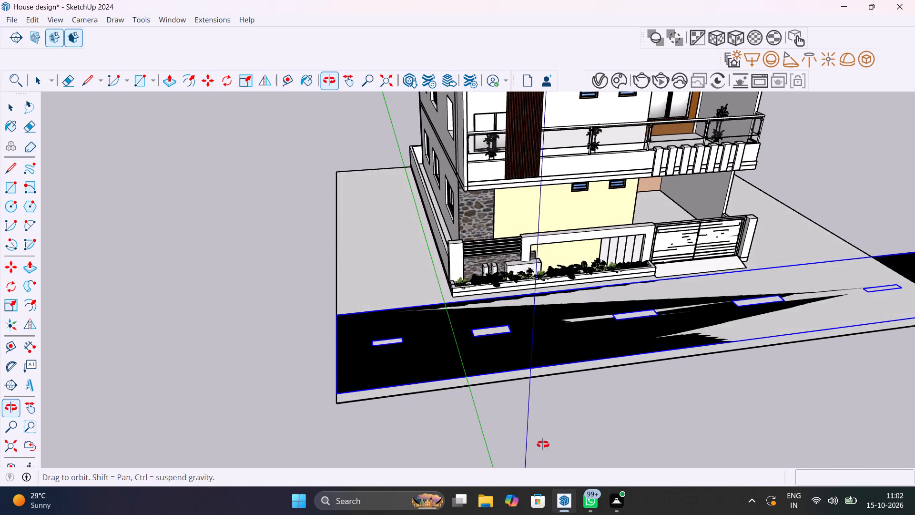
Move the road vertically by 1" along the blue axis.
middle_click_drag(543, 444, 18, 379)
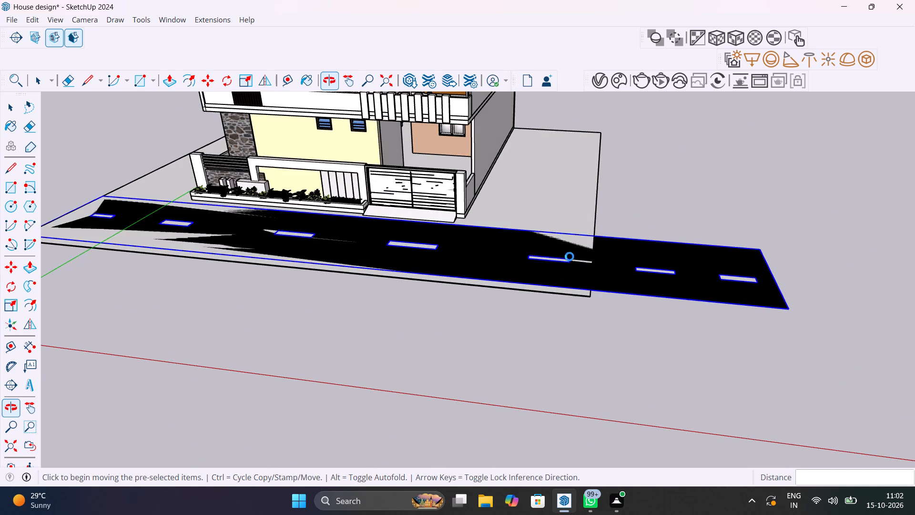
left_click(483, 248)
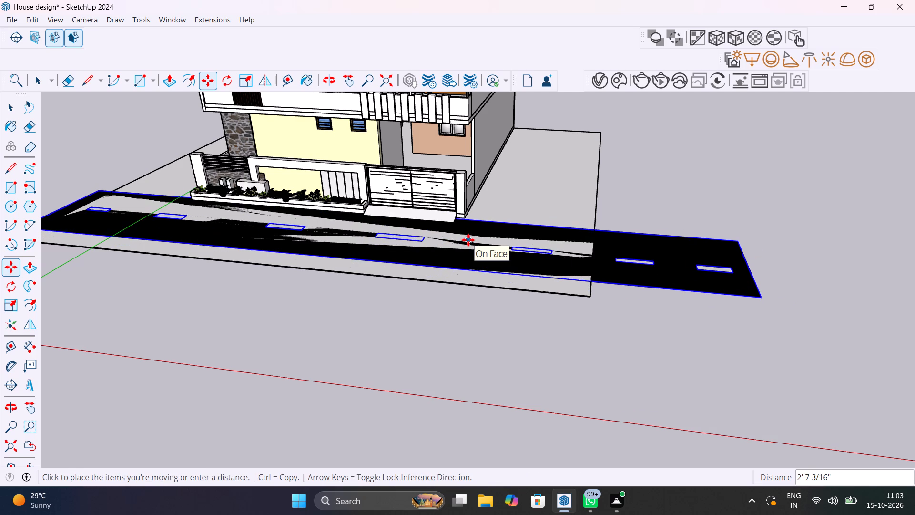
key("Up")
left_click(496, 253)
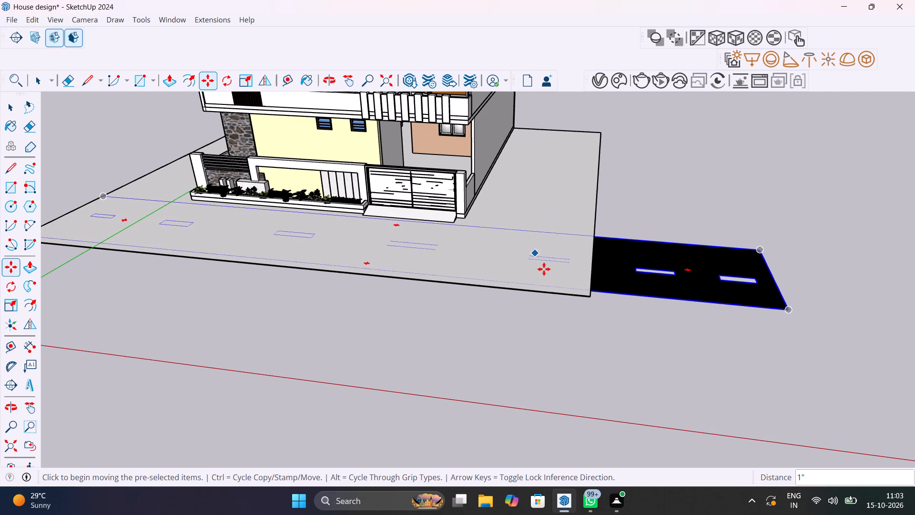
Move the road by its gate-side outer corner about 17' 7" along the house front onto the ground slab's side edge.
middle_click_drag(537, 269, 367, 199)
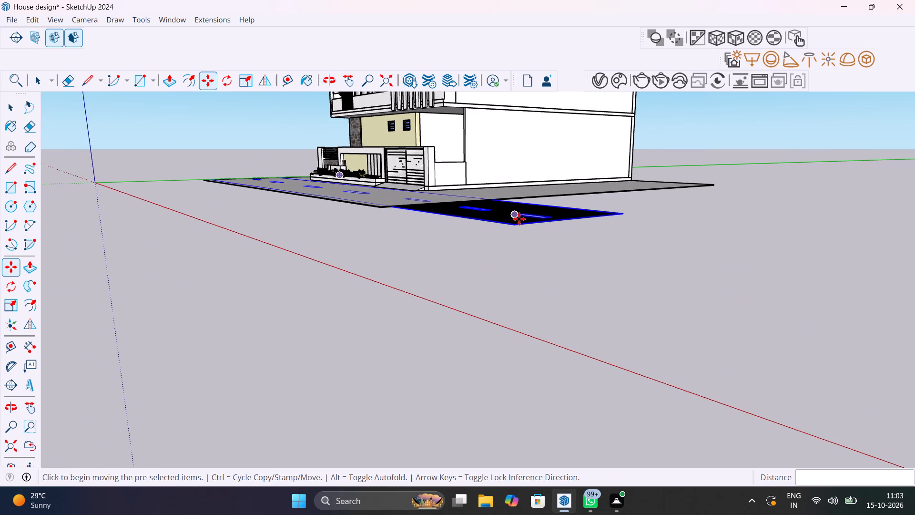
left_click(514, 223)
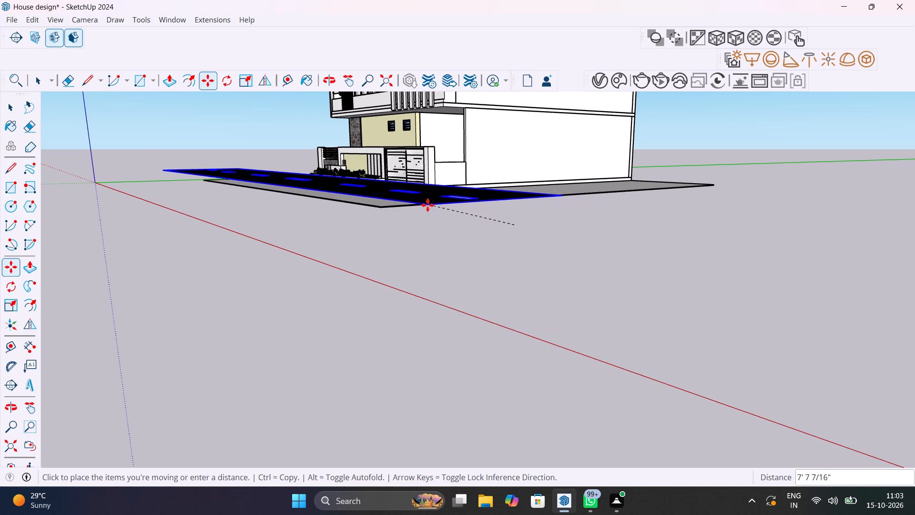
scroll(391, 202, "up", 11)
middle_click_drag(414, 212, 430, 211)
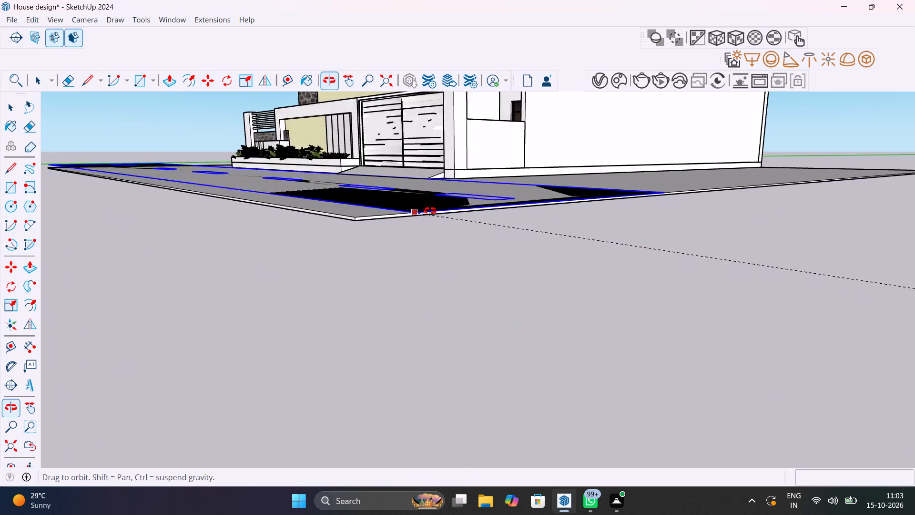
middle_click_drag(430, 211, 645, 249)
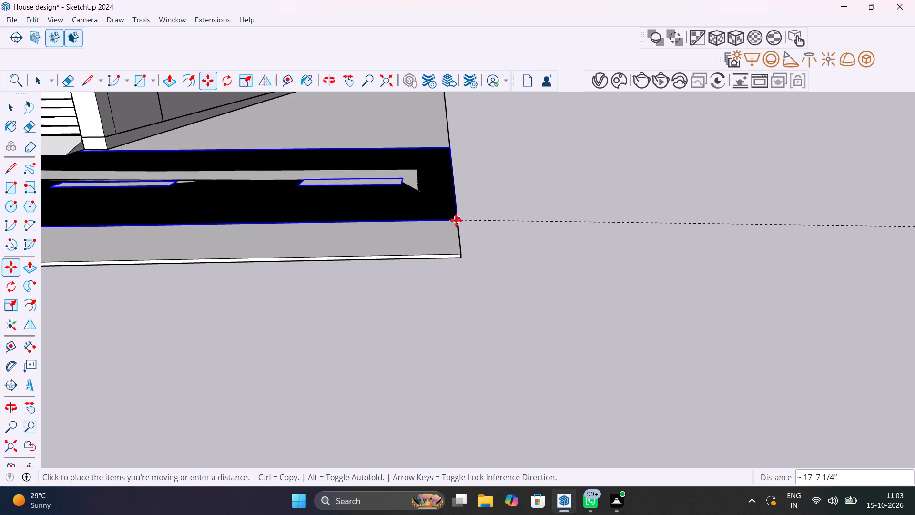
left_click(456, 220)
key("space")
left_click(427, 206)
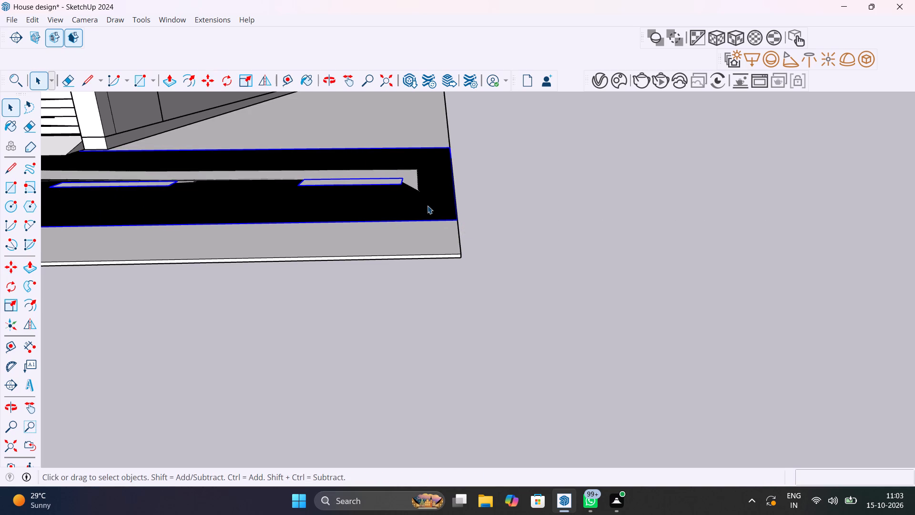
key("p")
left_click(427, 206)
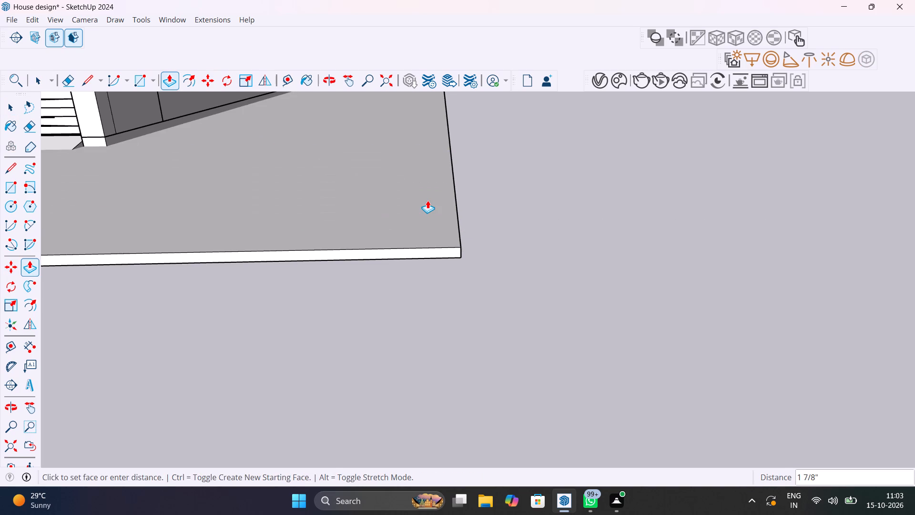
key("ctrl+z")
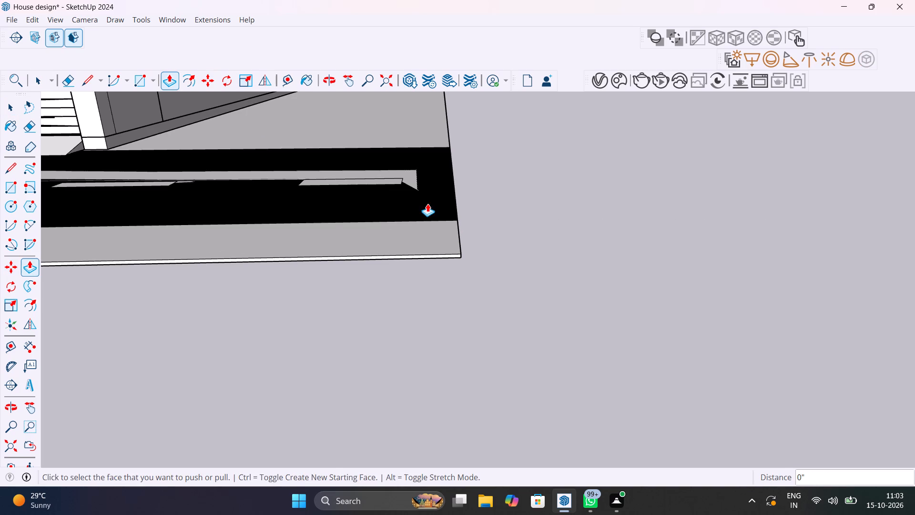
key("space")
Scale the road lengthwise to about 0.78 so its overhanging end meets the slab edge on the windowed side.
scroll(489, 238, "down", 20)
scroll(489, 238, "down", 2)
middle_click_drag(474, 273, 549, 316)
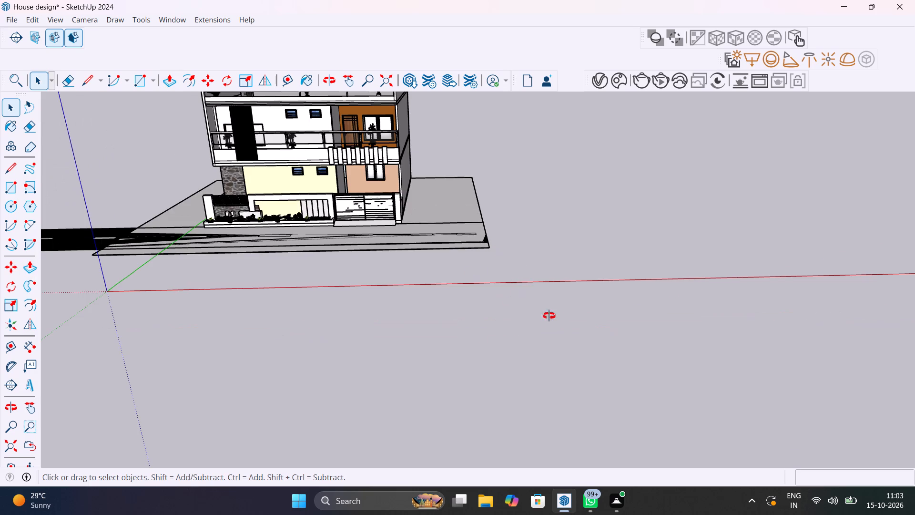
middle_click_drag(549, 316, 913, 320)
left_click(424, 383)
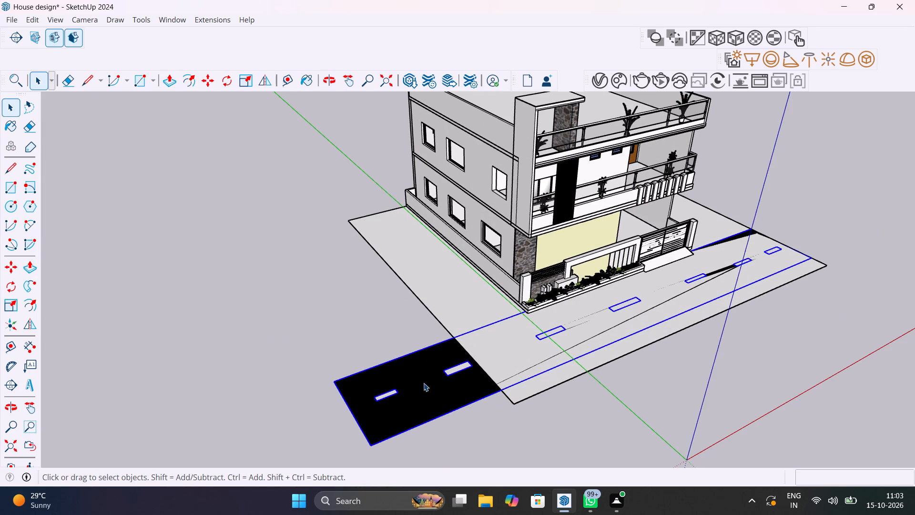
key("s")
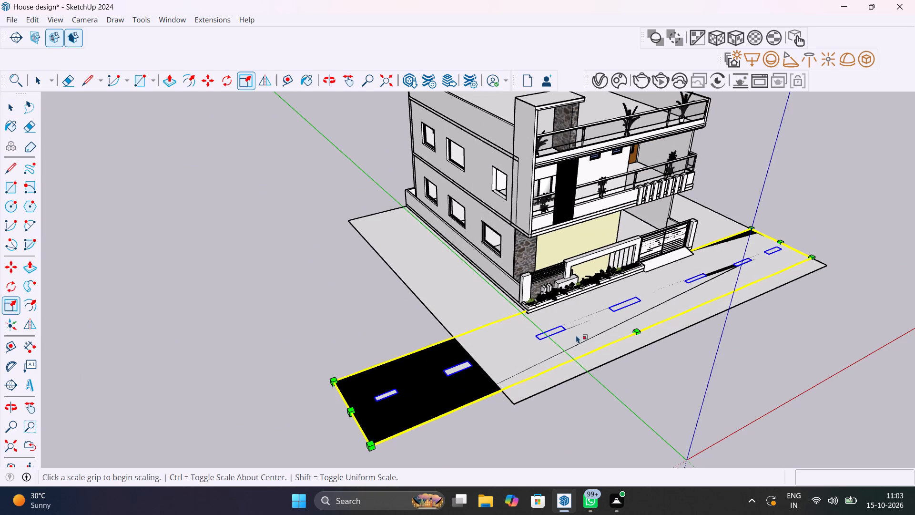
left_click(351, 410)
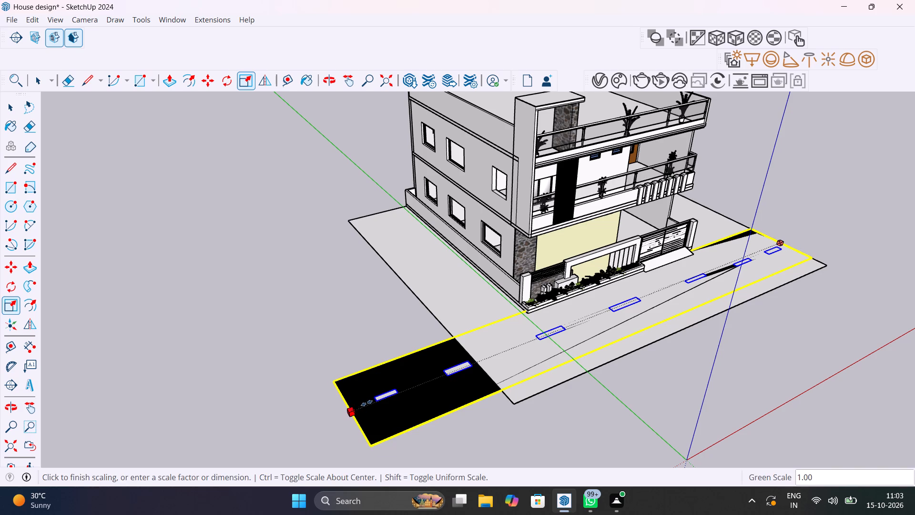
left_click(486, 372)
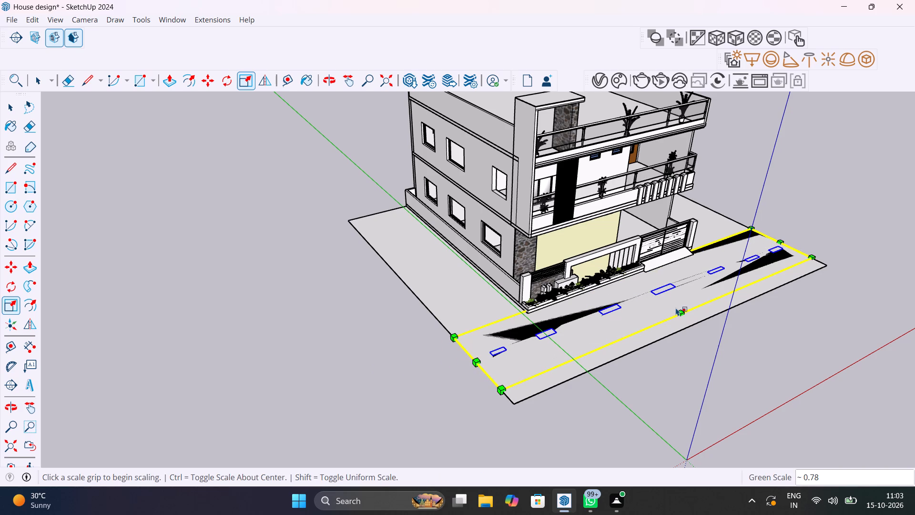
middle_click_drag(676, 308, 587, 427, "shift")
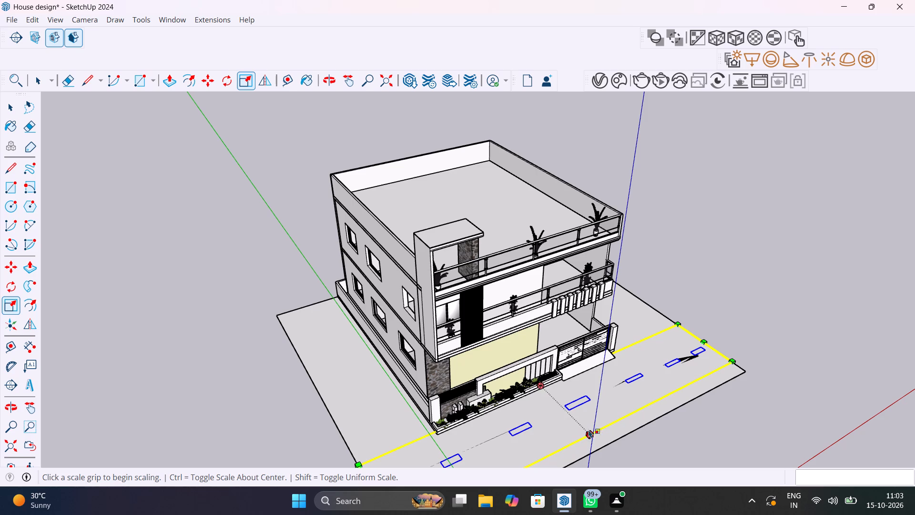
scroll(566, 403, "down", 6)
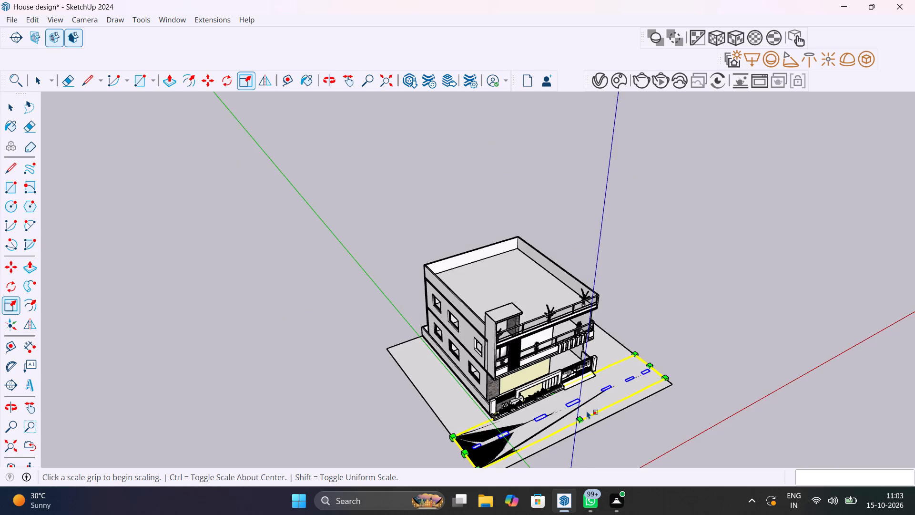
scroll(595, 411, "down", 1)
middle_click_drag(574, 403, 417, 370)
key("space")
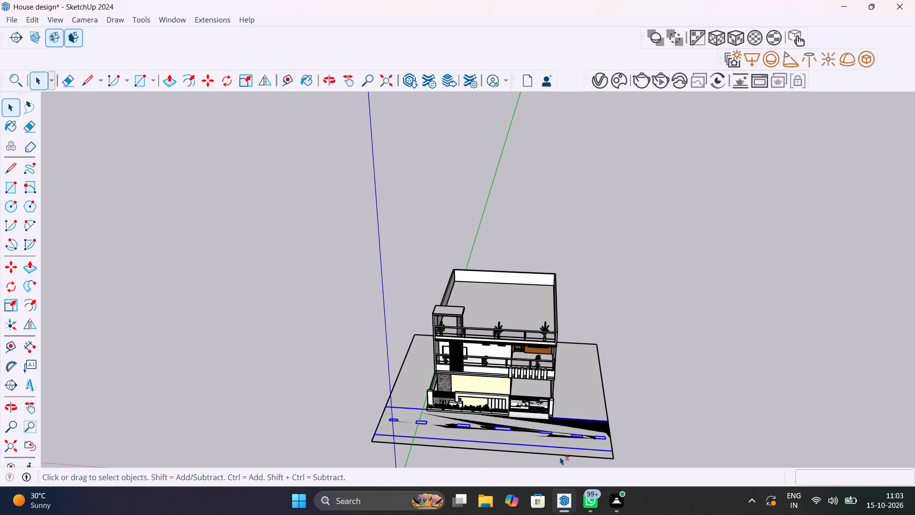
Move the road about 16' 2 9/16" outward from the house so it lies clear of the slab's front edge.
middle_click_drag(549, 455, 379, 393, "shift")
key("m")
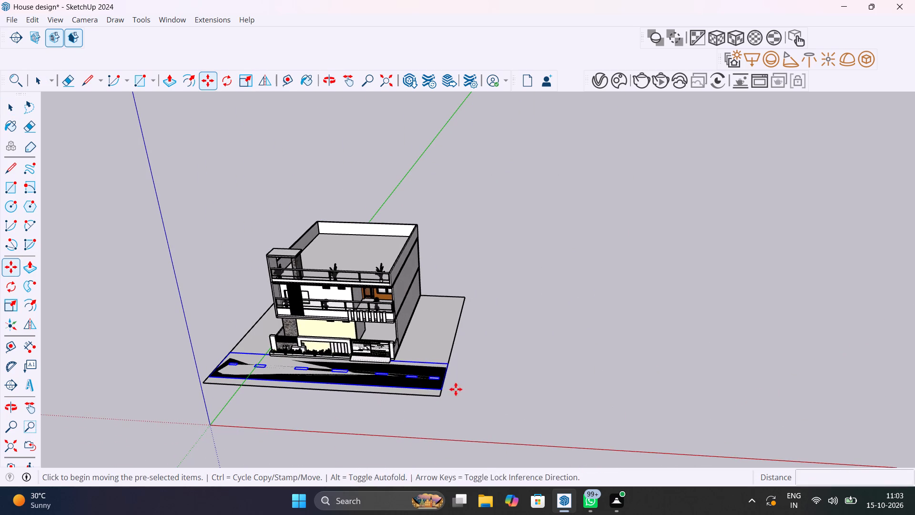
scroll(446, 388, "up", 9)
left_click(437, 390)
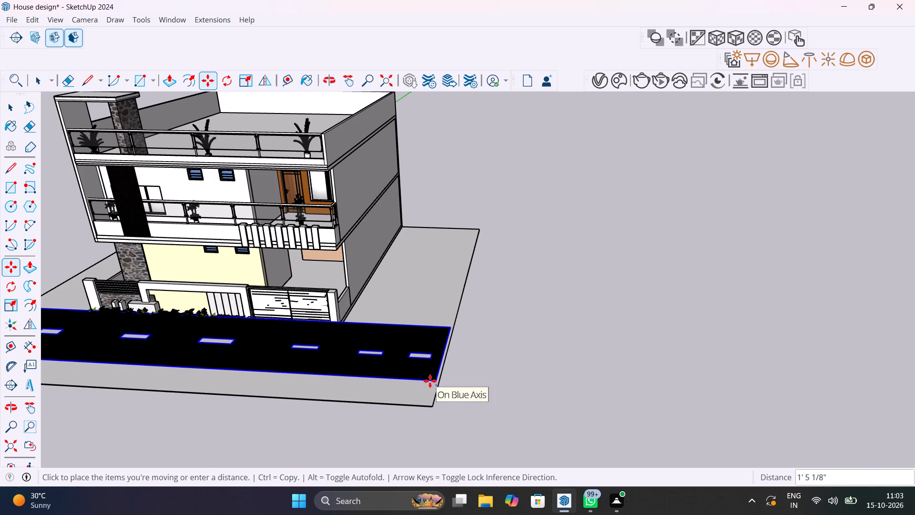
middle_click_drag(407, 391, 282, 394)
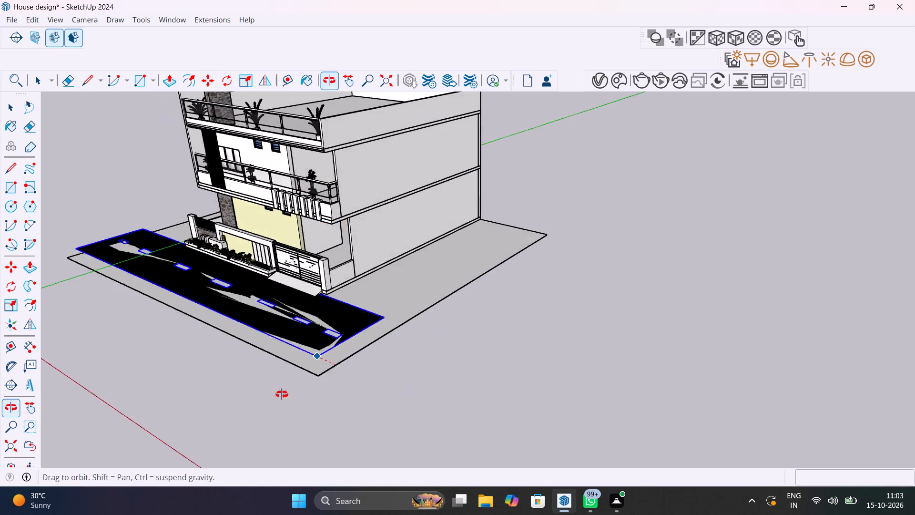
middle_click_drag(282, 394, 215, 403)
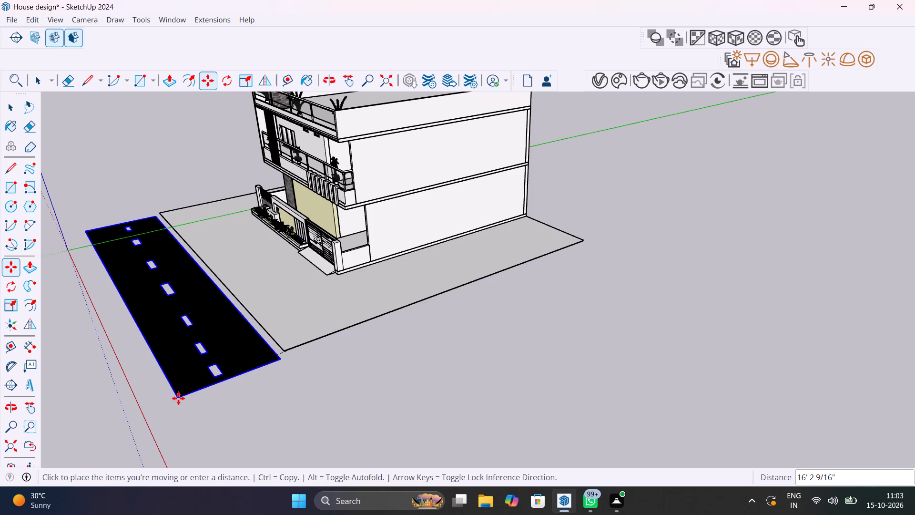
left_click(178, 398)
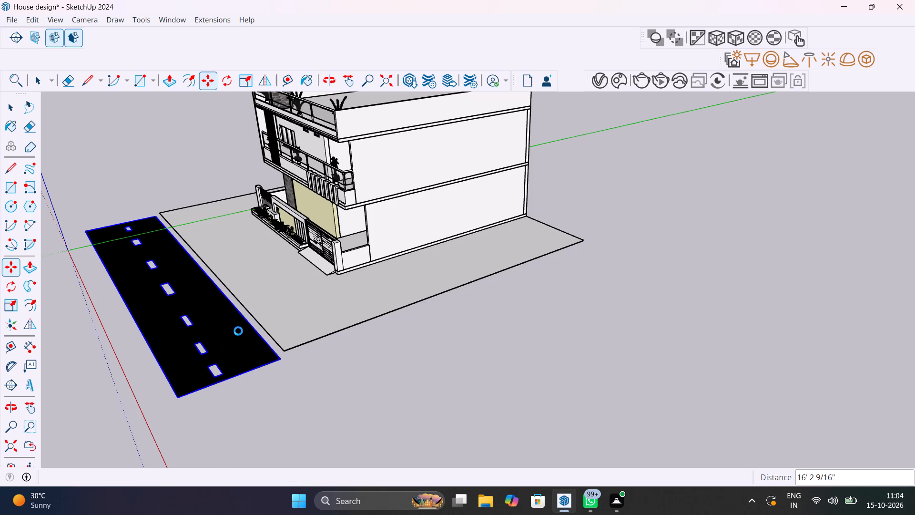
key("space")
Push the ground slab's front face back about 14' to the foot of the gate ramp.
scroll(237, 302, "up", 1)
middle_click_drag(237, 302, 330, 300)
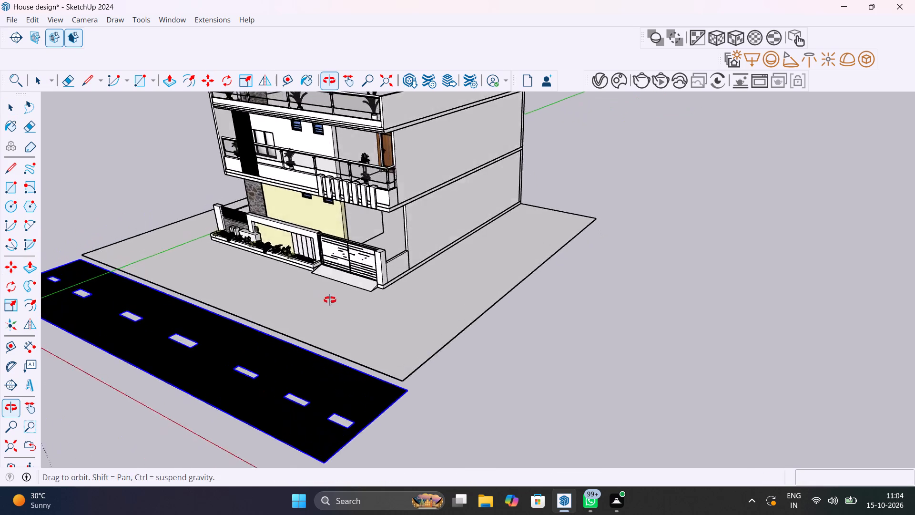
middle_click_drag(330, 300, 374, 301)
scroll(415, 356, "up", 9)
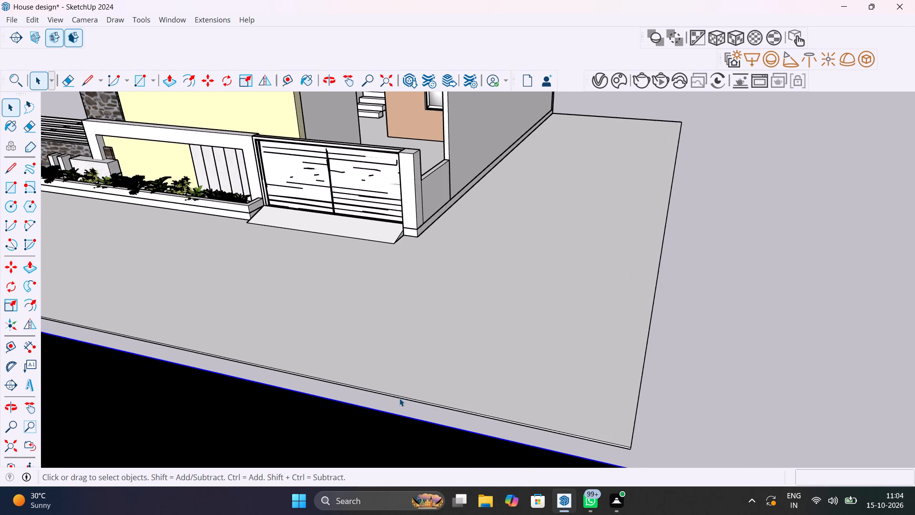
left_click(399, 398)
scroll(401, 398, "up", 11)
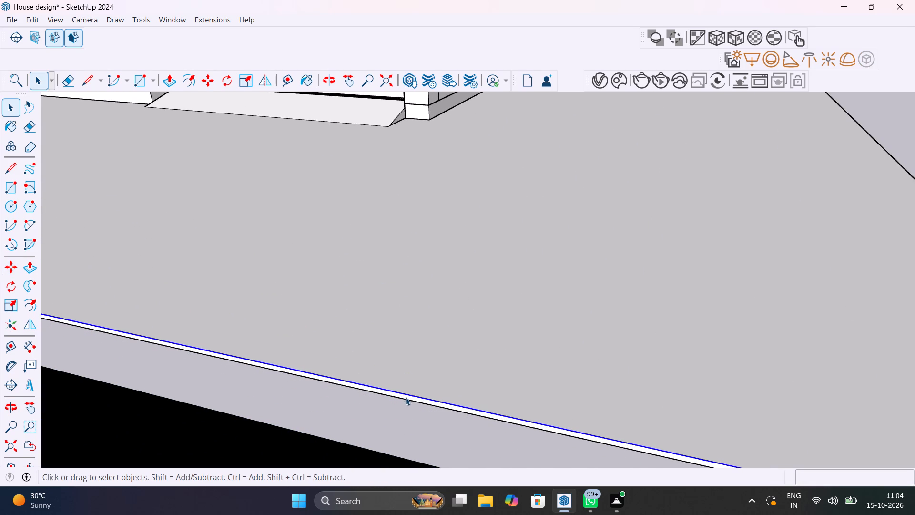
left_click(406, 397)
left_click(408, 398)
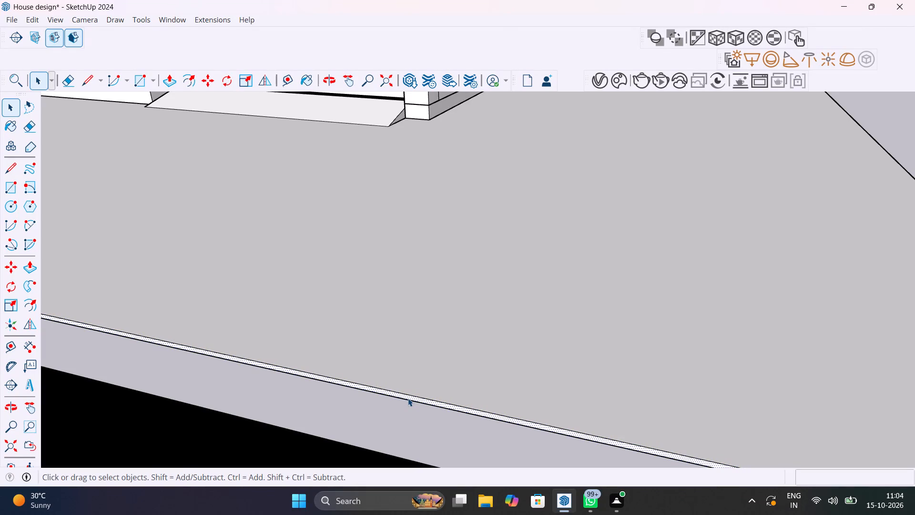
key("p")
left_click(408, 398)
scroll(465, 311, "down", 10)
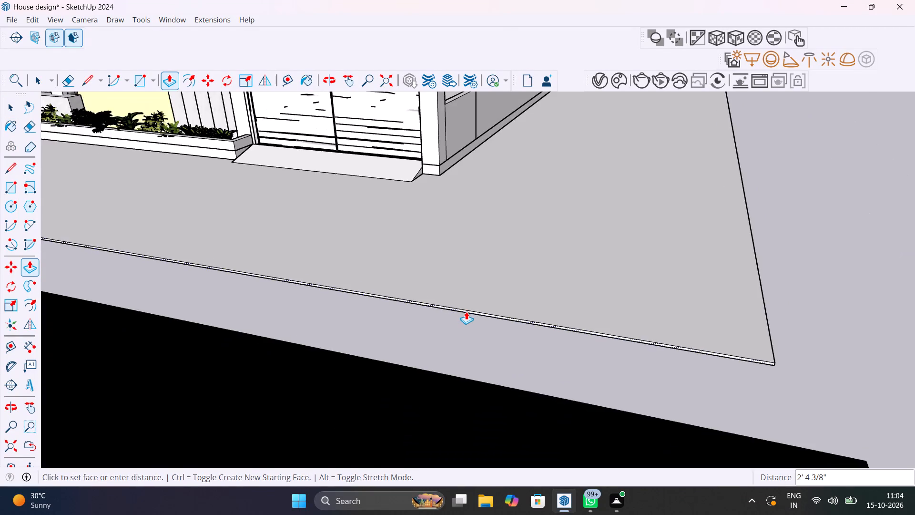
scroll(466, 311, "down", 13)
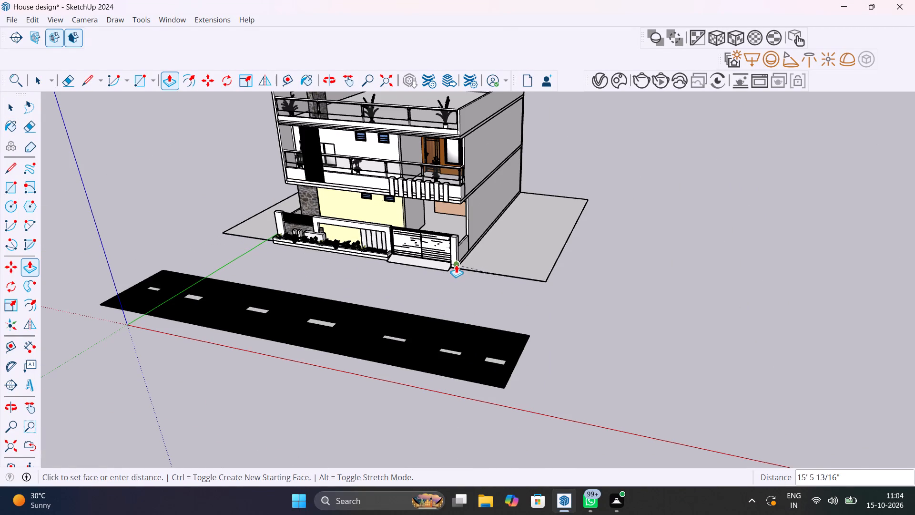
scroll(451, 267, "up", 10)
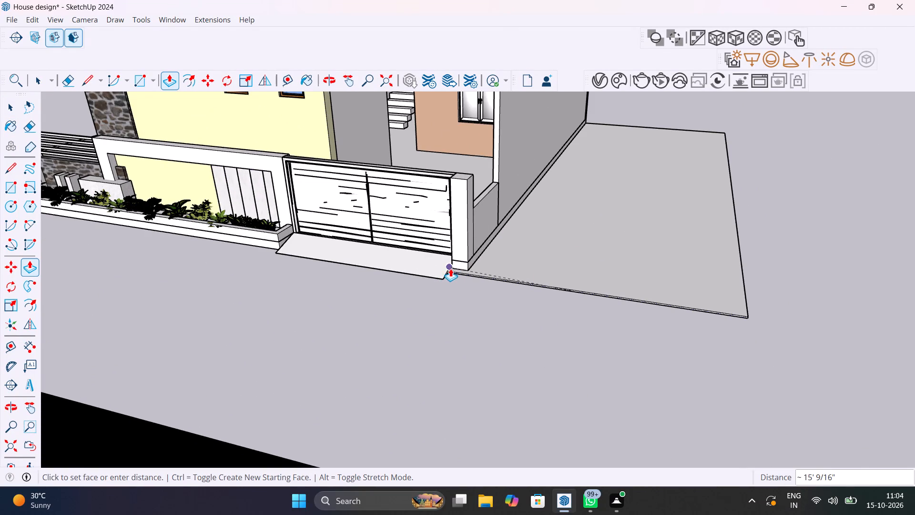
left_click(446, 274)
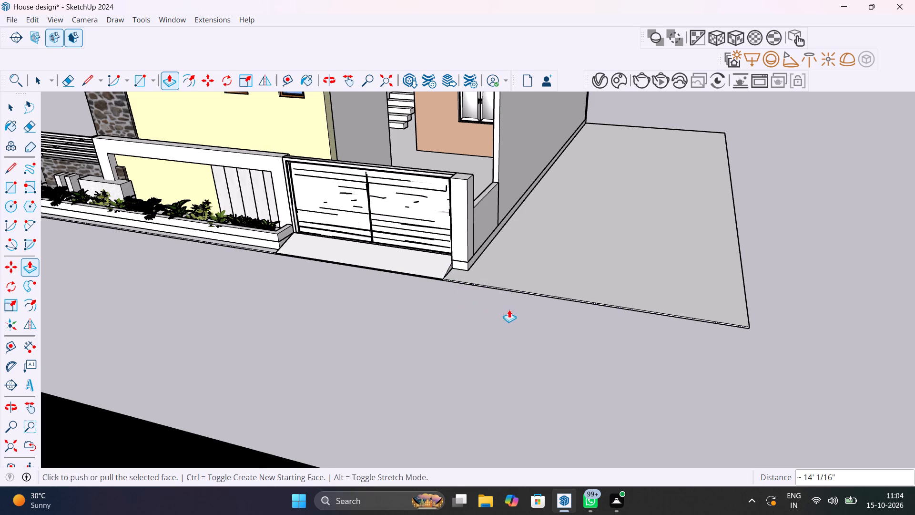
scroll(506, 309, "down", 7)
key("space")
Move the road by its gate-side inner corner about 15' 2" onto the ground slab's top front corner.
scroll(512, 324, "down", 2)
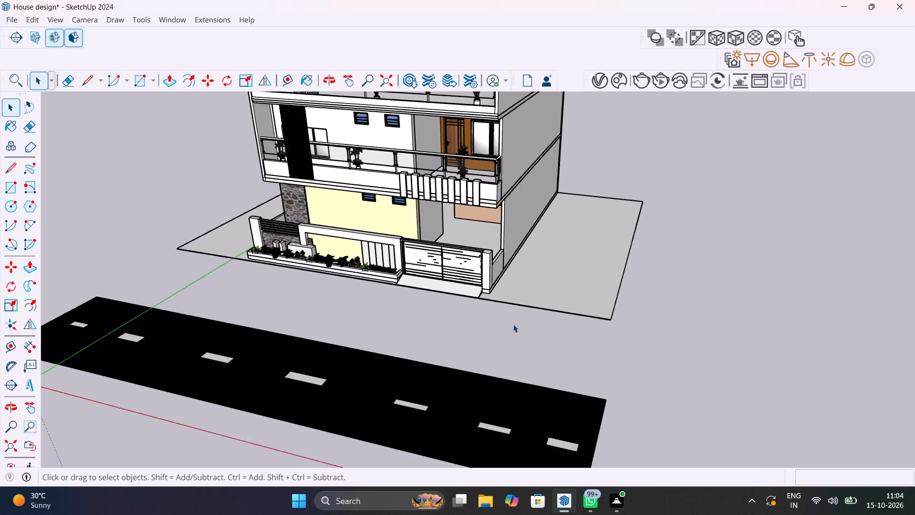
scroll(513, 324, "down", 3)
middle_click_drag(509, 330, 387, 333)
scroll(387, 333, "up", 1)
left_click_drag(325, 389, 331, 389)
left_click(423, 388)
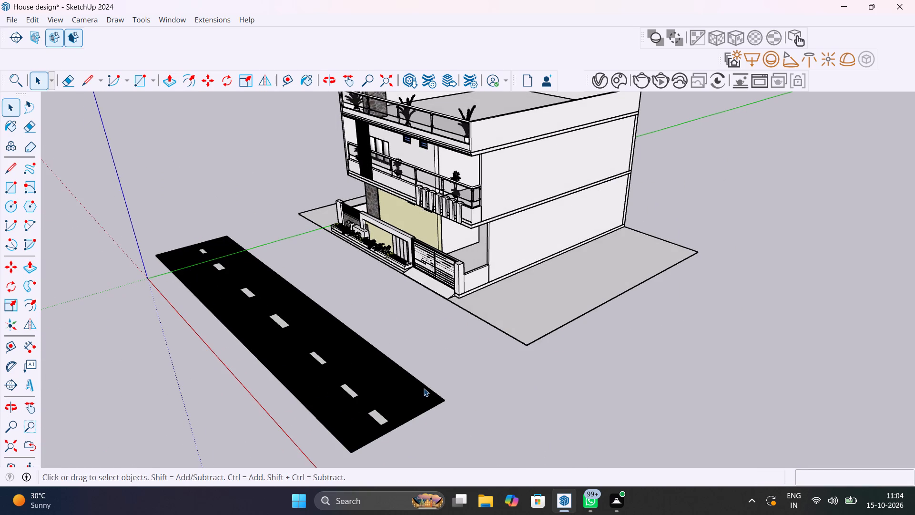
key("m")
left_click(448, 400)
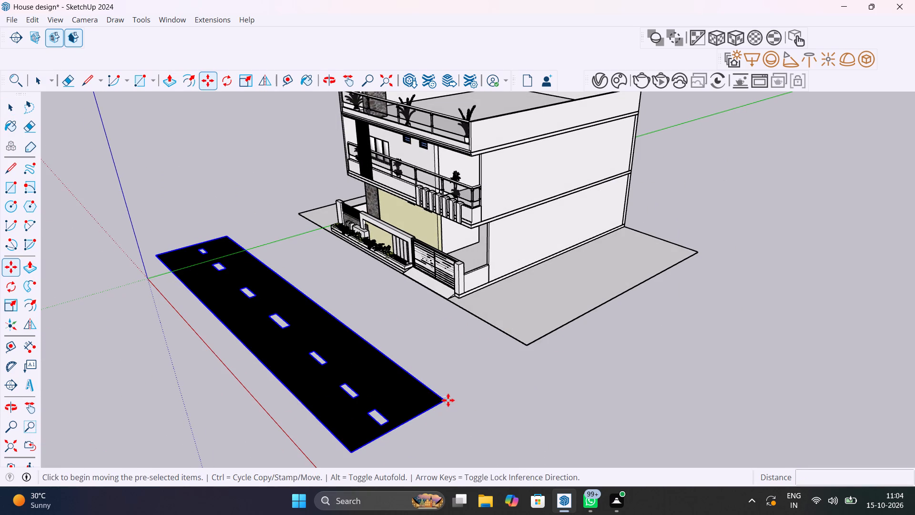
scroll(525, 346, "up", 9)
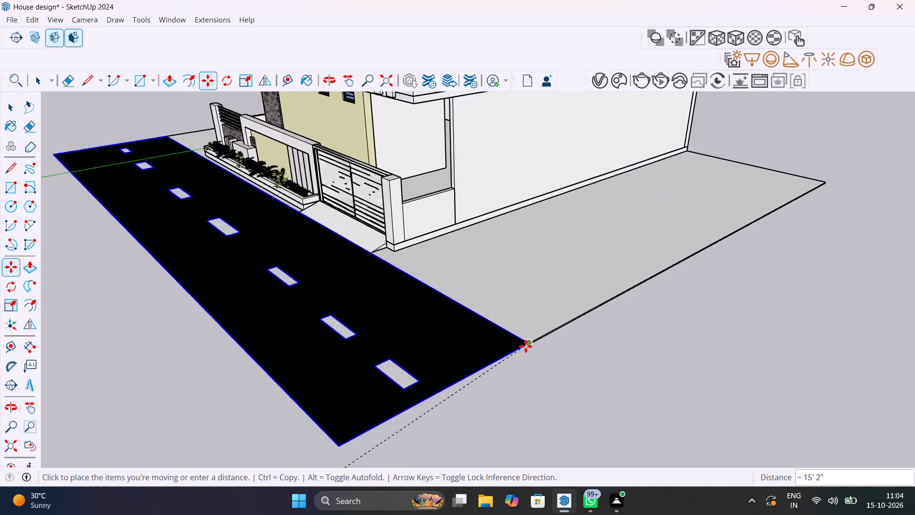
scroll(526, 346, "up", 8)
middle_click_drag(524, 346, 448, 322)
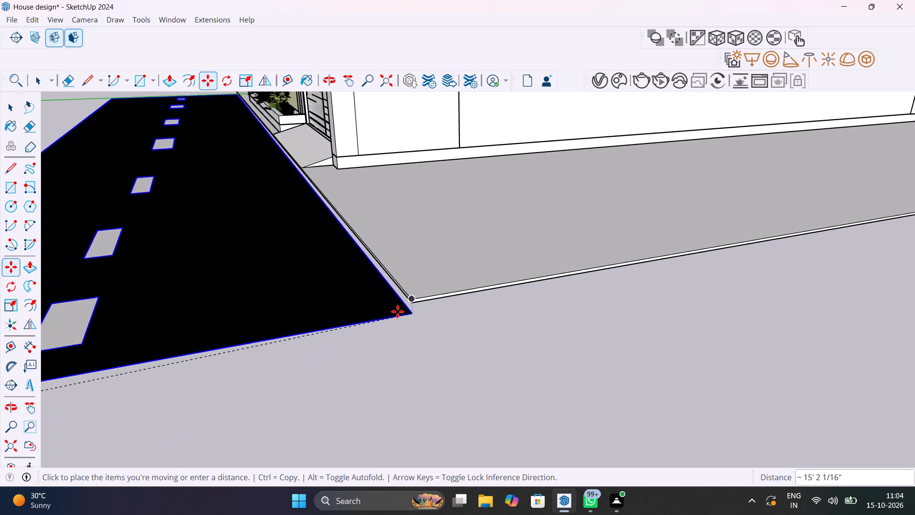
scroll(400, 300, "up", 9)
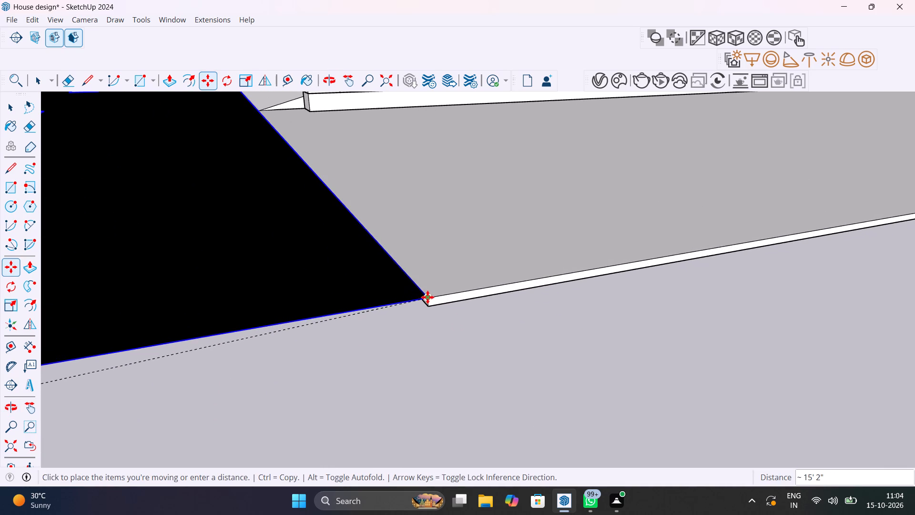
left_click(429, 299)
middle_click_drag(411, 320, 574, 296)
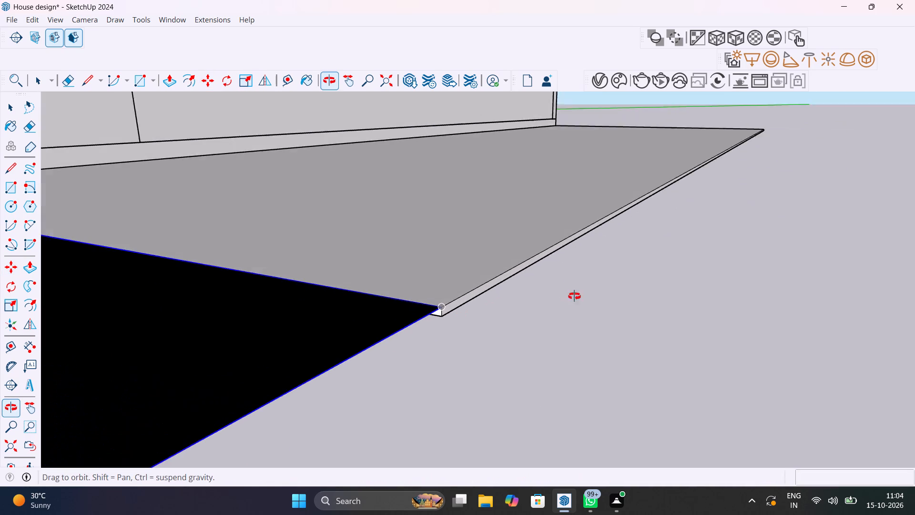
middle_click_drag(574, 296, 575, 296)
scroll(531, 326, "down", 20)
scroll(531, 326, "down", 11)
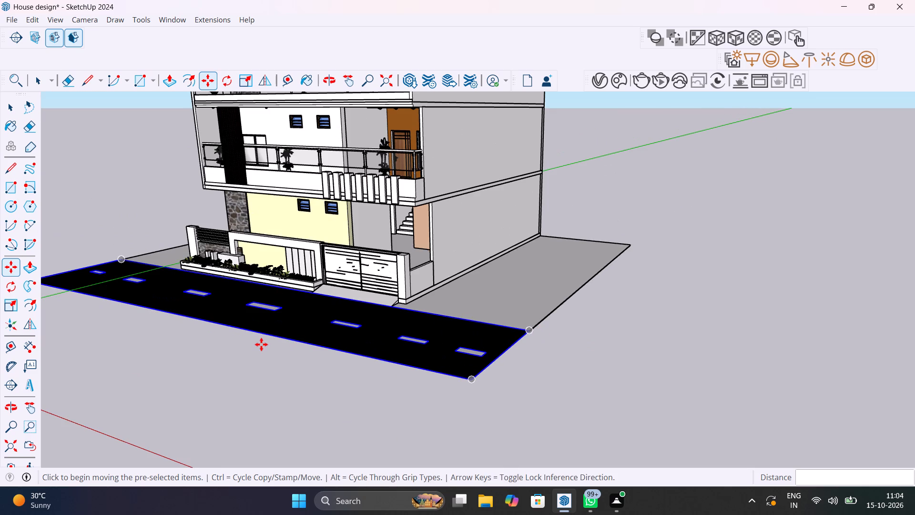
key("space")
left_click(258, 367)
Inspect how the road sits against the ground slab and house from above, both sides and the front.
scroll(259, 363, "down", 7)
middle_click_drag(279, 374, 412, 415)
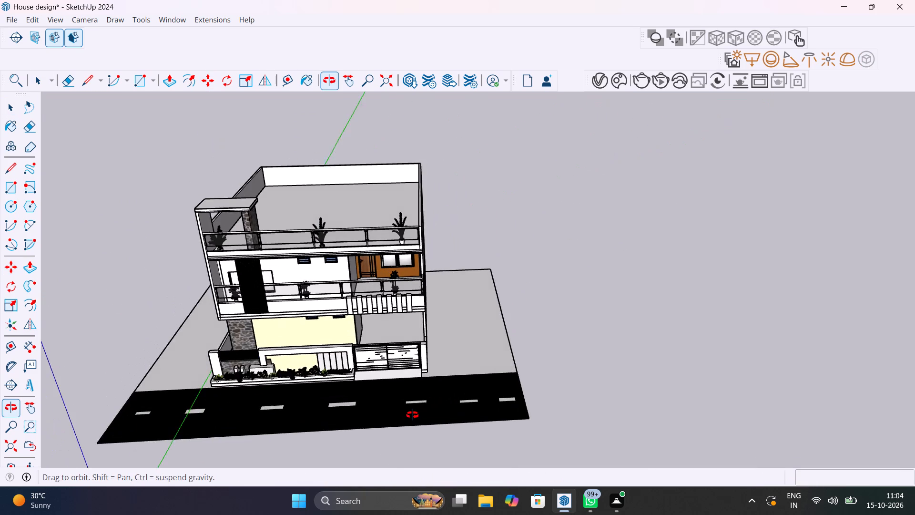
middle_click_drag(412, 415, 661, 405)
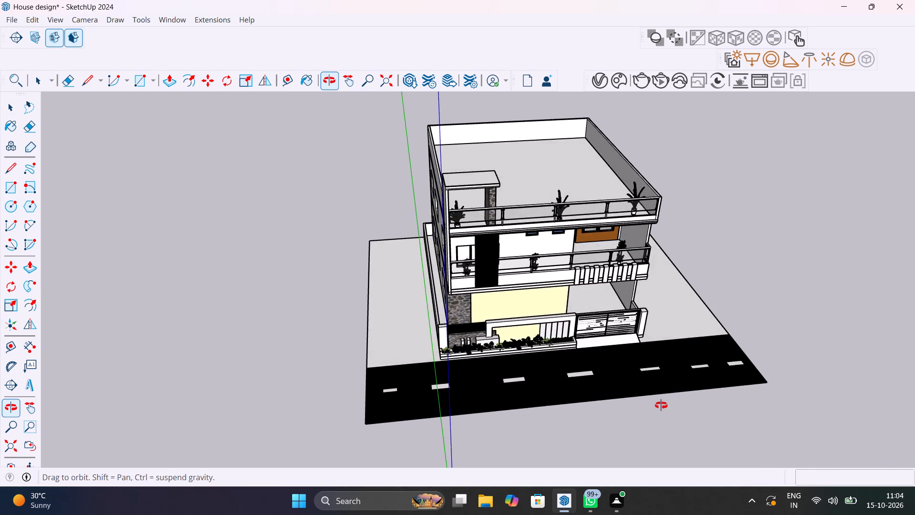
middle_click_drag(661, 405, 475, 344)
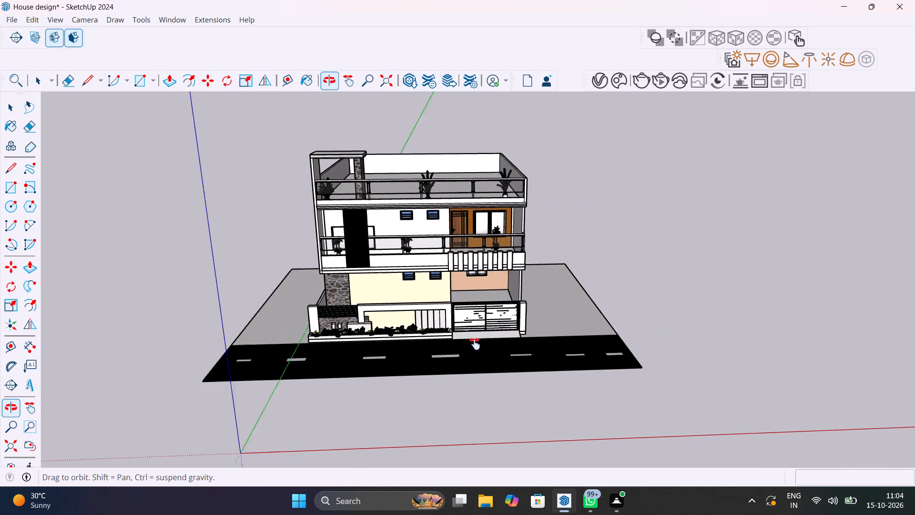
middle_click_drag(475, 344, 540, 341)
scroll(447, 349, "up", 2)
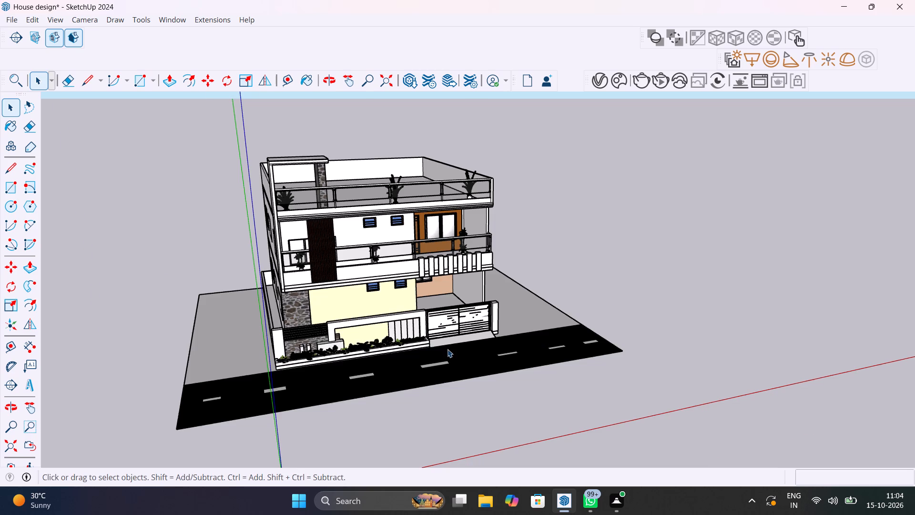
scroll(447, 349, "up", 7)
middle_click_drag(498, 348, 533, 429, "shift")
scroll(534, 429, "down", 4)
middle_click_drag(573, 420, 613, 432, "shift")
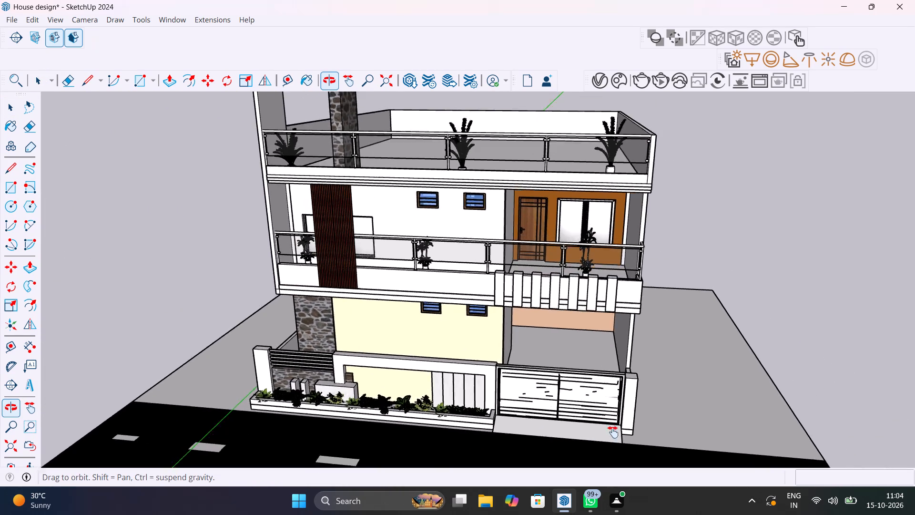
middle_click_drag(613, 432, 653, 415, "shift")
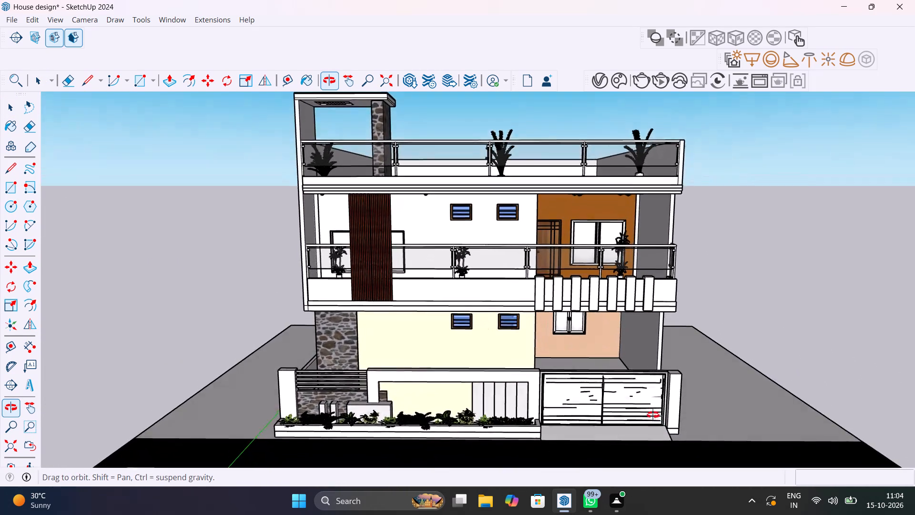
middle_click_drag(653, 415, 645, 407, "shift")
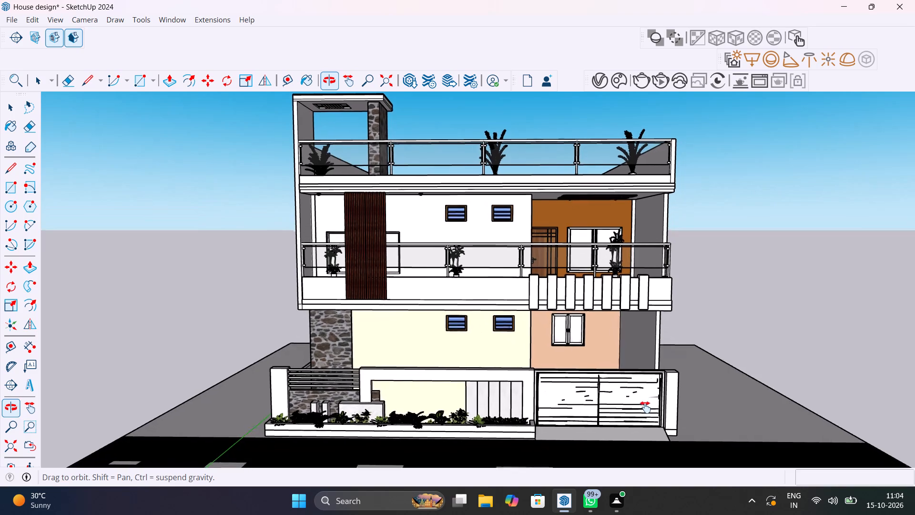
middle_click_drag(645, 407, 638, 405, "shift")
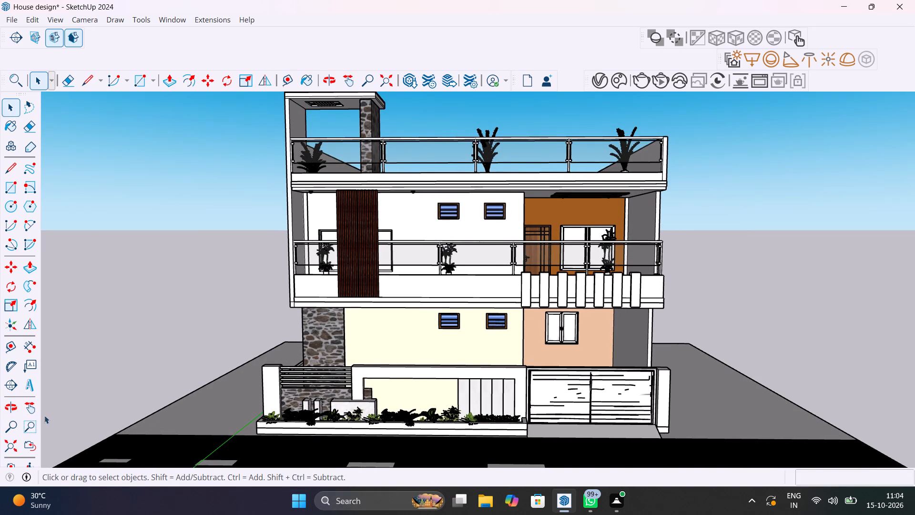
Try camera fields of view of 20 and 30 degrees, and settle on 40 degrees for the front view.
left_click(18, 425)
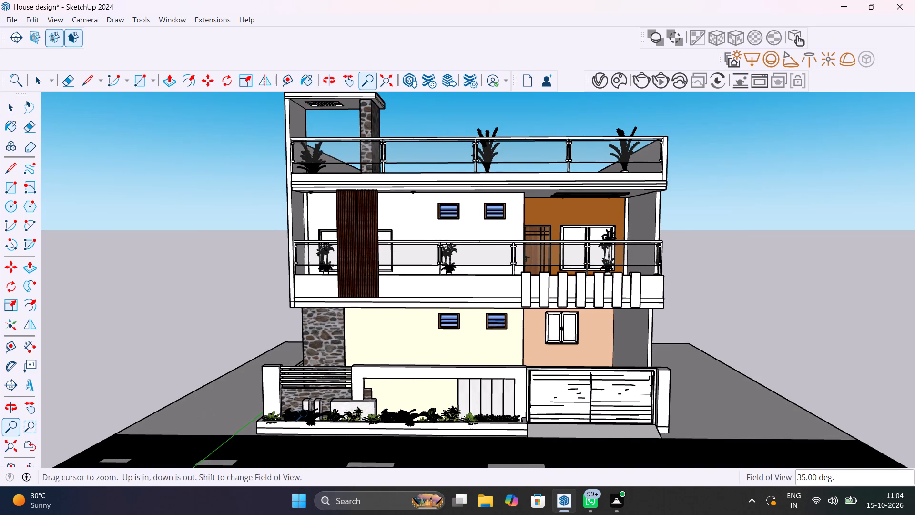
type("20")
key("Return")
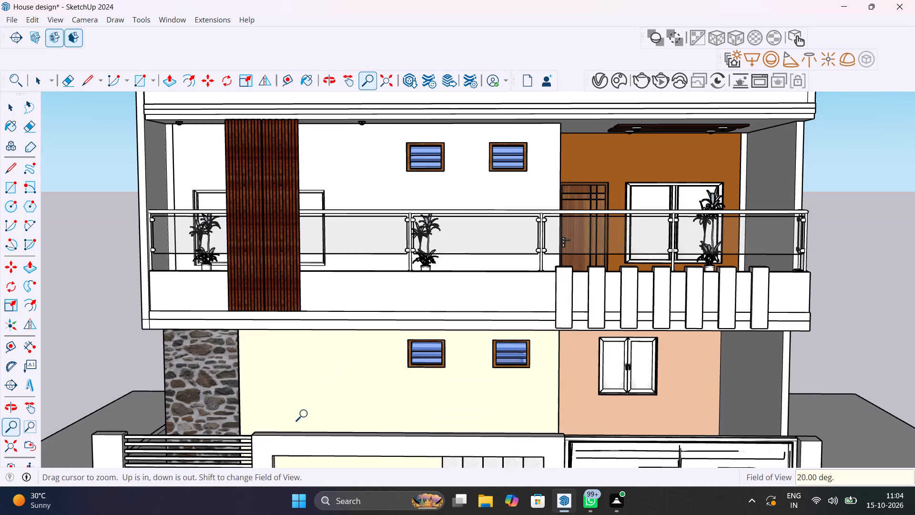
type("30")
key("Return")
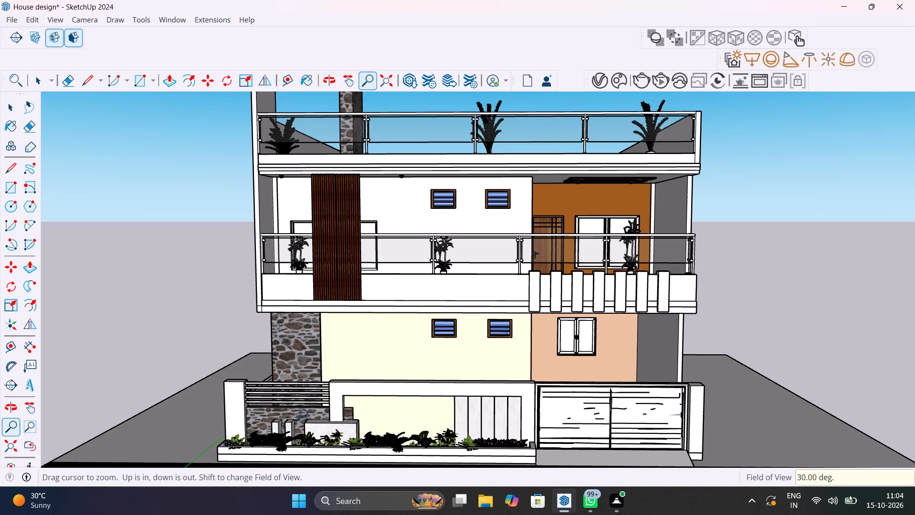
type("40")
key("Return")
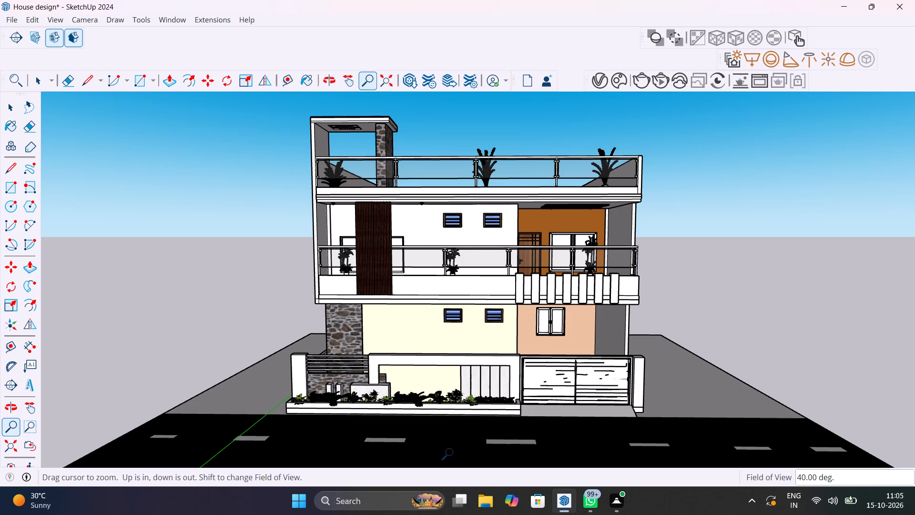
key("space")
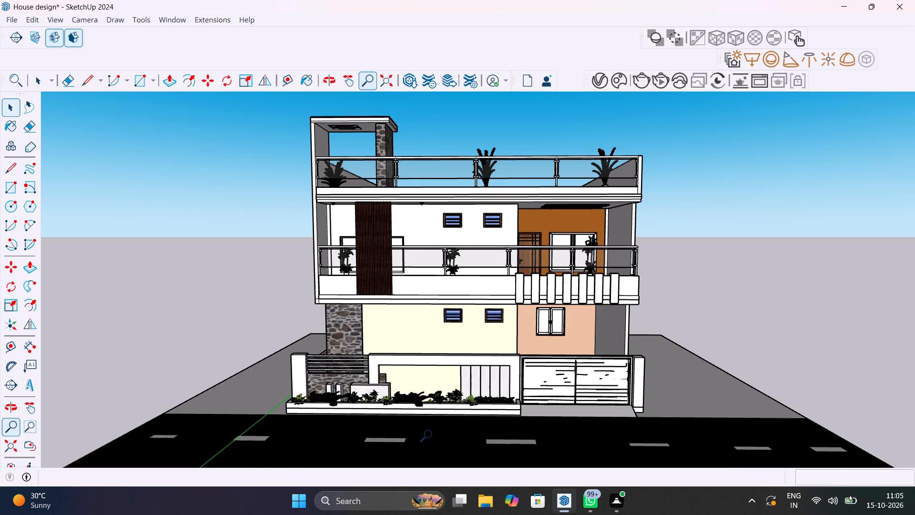
Search 3D Warehouse for grass and load the dense rectangular lawn patch named Grass directly into the model.
left_click(208, 21)
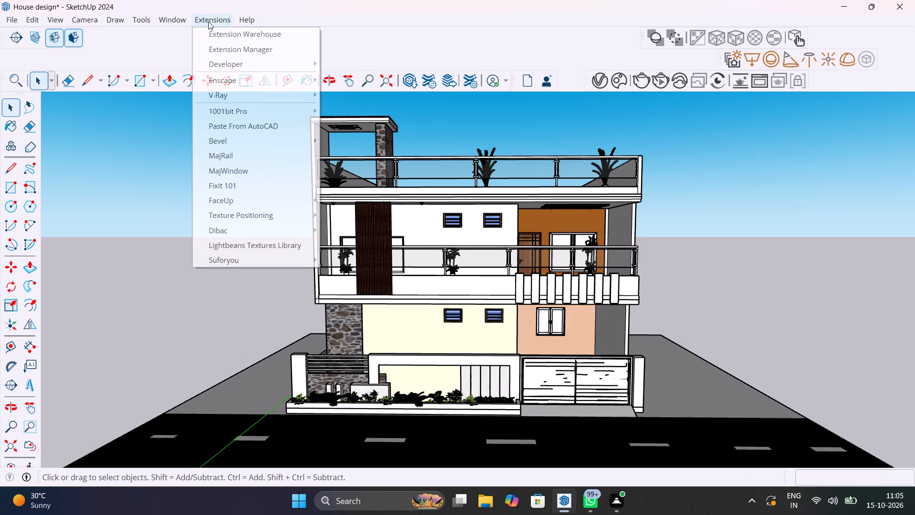
left_click(199, 108)
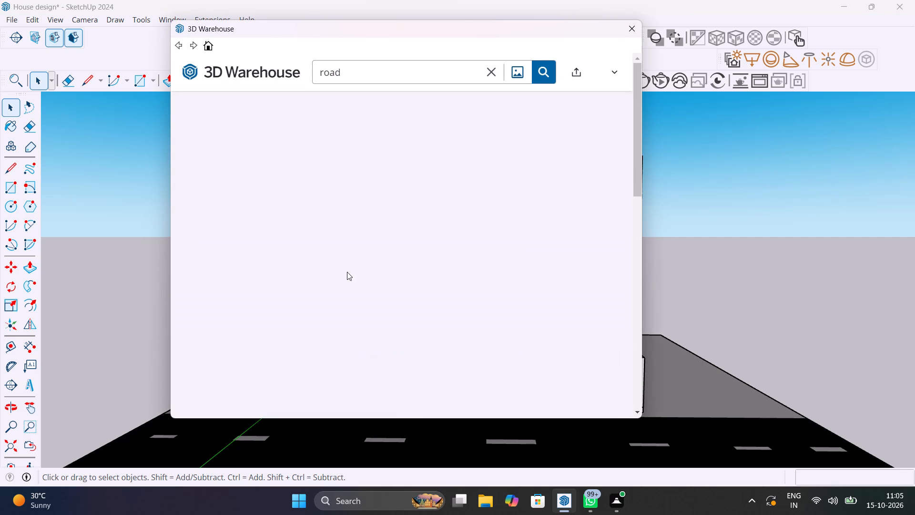
left_click(494, 74)
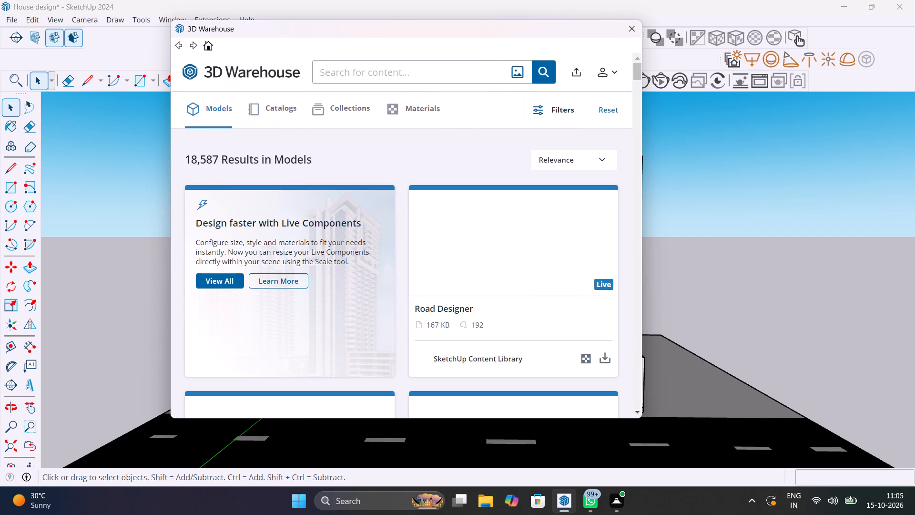
type("grass")
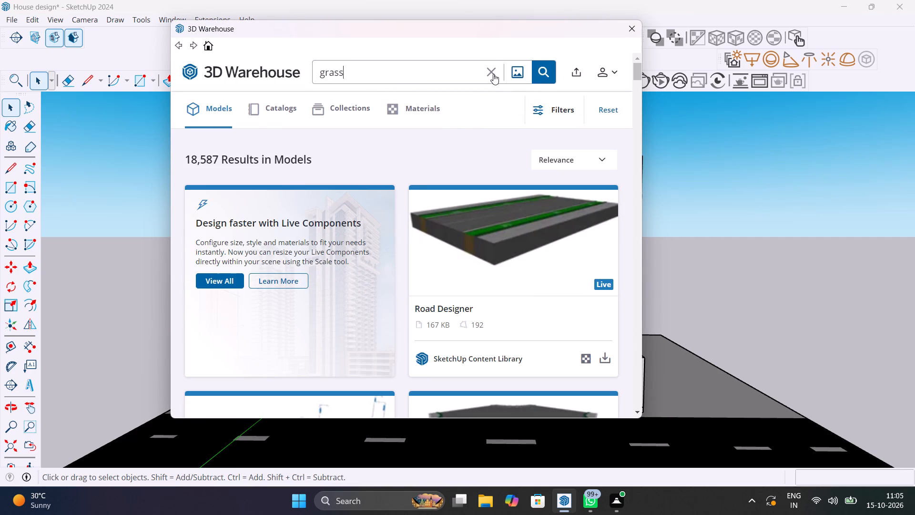
key("Return")
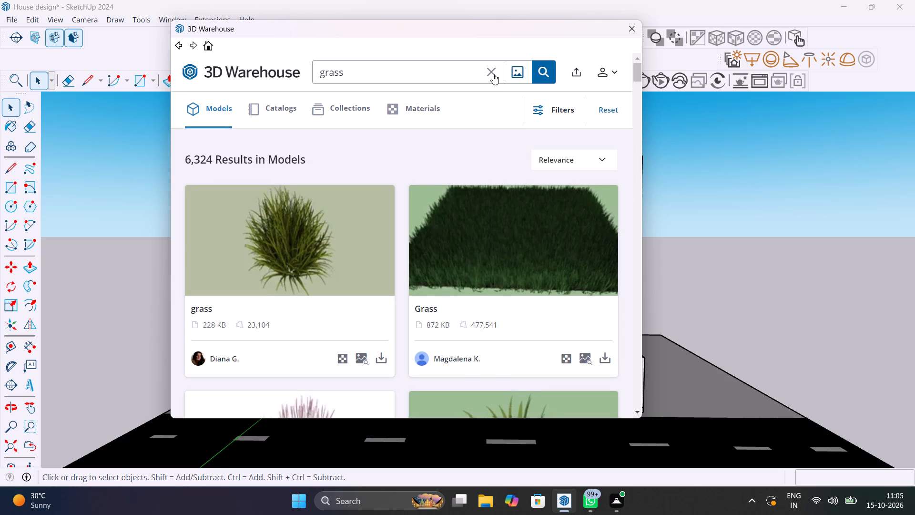
scroll(524, 265, "down", 5)
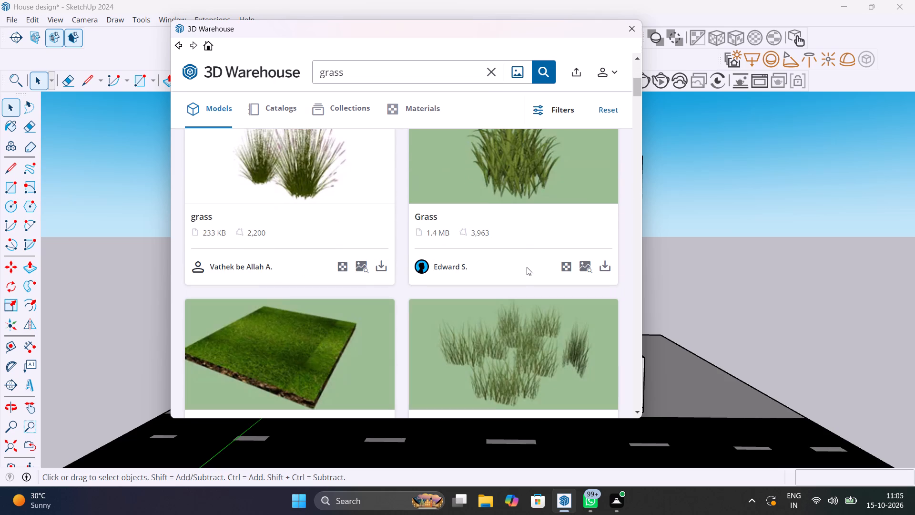
scroll(527, 267, "up", 7)
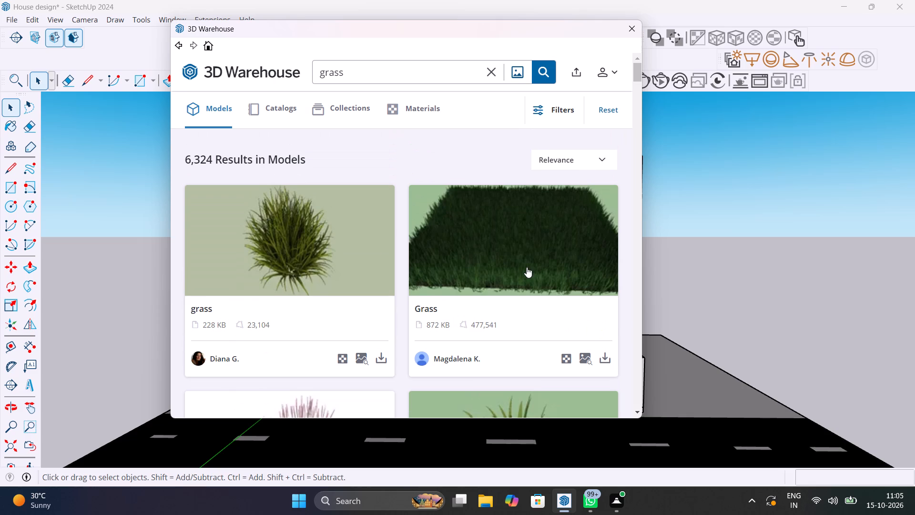
left_click(606, 357)
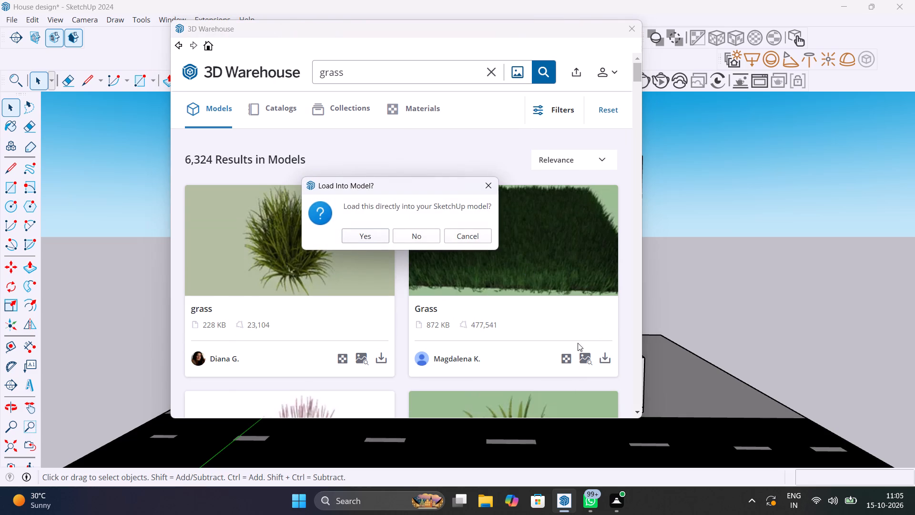
left_click(357, 239)
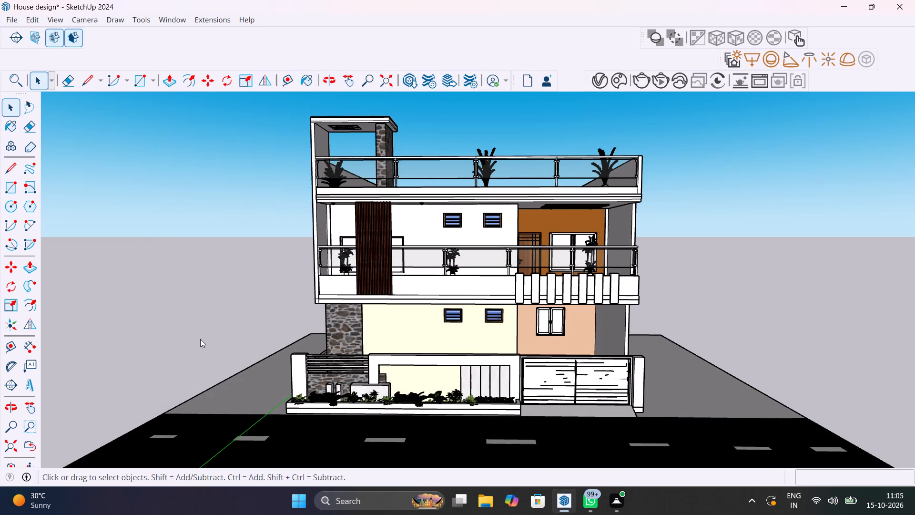
middle_click_drag(238, 332, 394, 357)
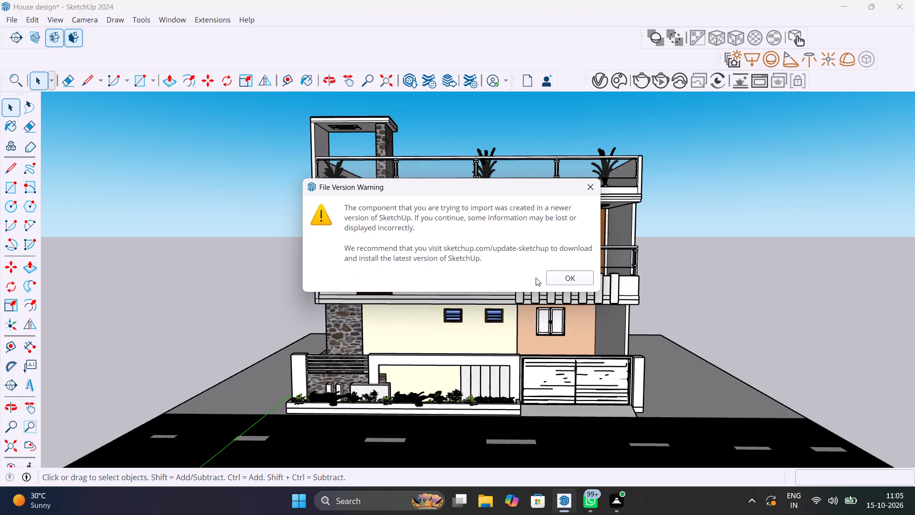
left_click(566, 282)
Place the grass patch on the ground slab's windowed side, beside the boundary wall's front corner and along the road edge.
scroll(263, 317, "down", 7)
middle_click_drag(211, 320, 370, 287)
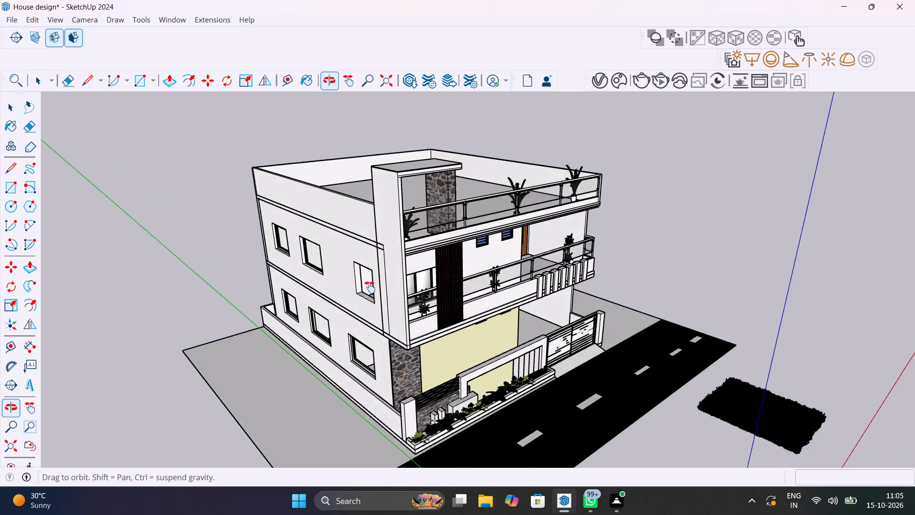
middle_click_drag(370, 287, 311, 242)
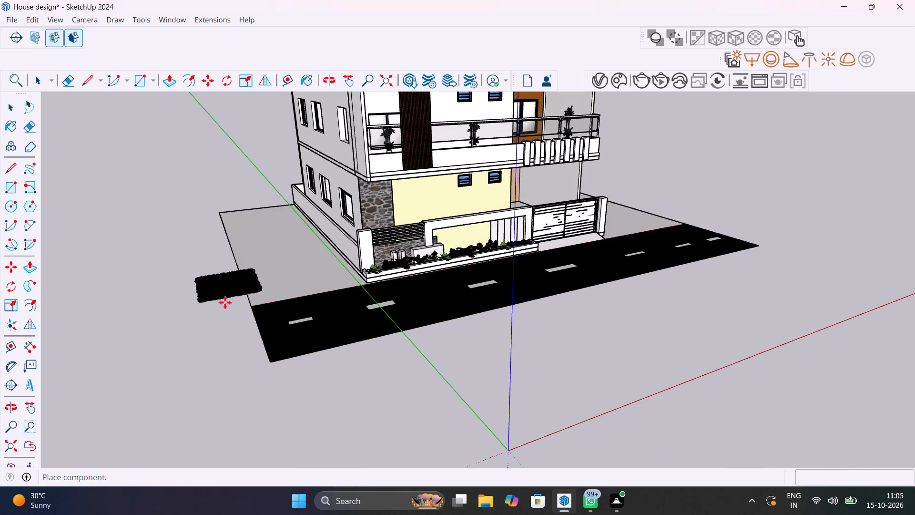
scroll(241, 299, "up", 14)
scroll(310, 275, "up", 6)
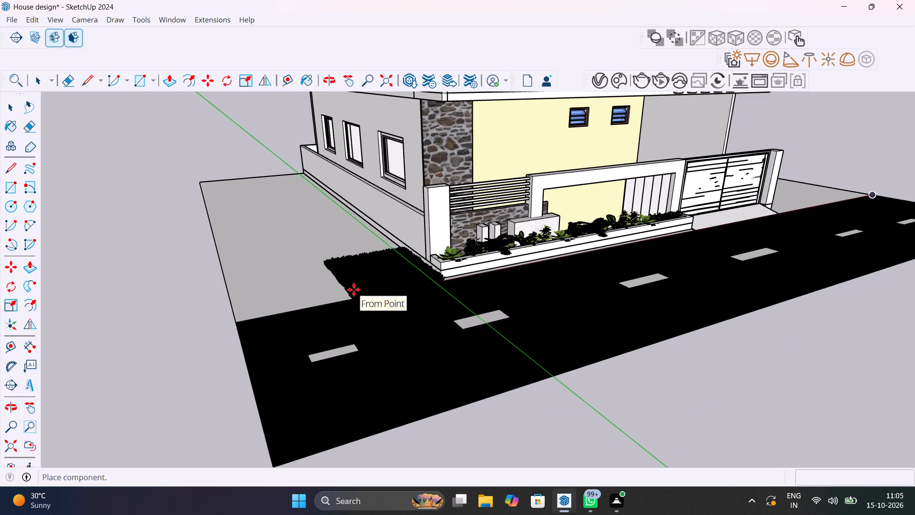
left_click(354, 289)
scroll(353, 274, "up", 4)
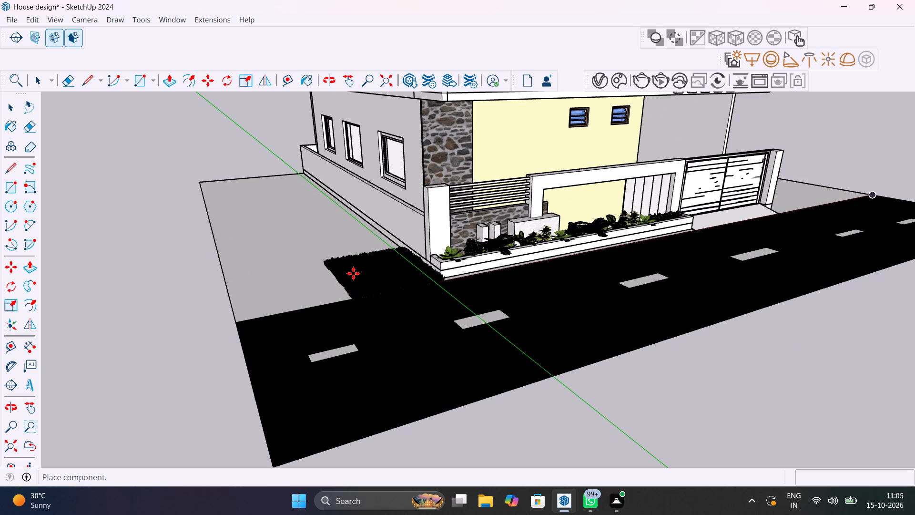
Examine how the placed grass patch sits against the boundary wall, ground slab and road edge from several sides.
scroll(353, 273, "up", 17)
middle_click_drag(363, 287, 520, 320)
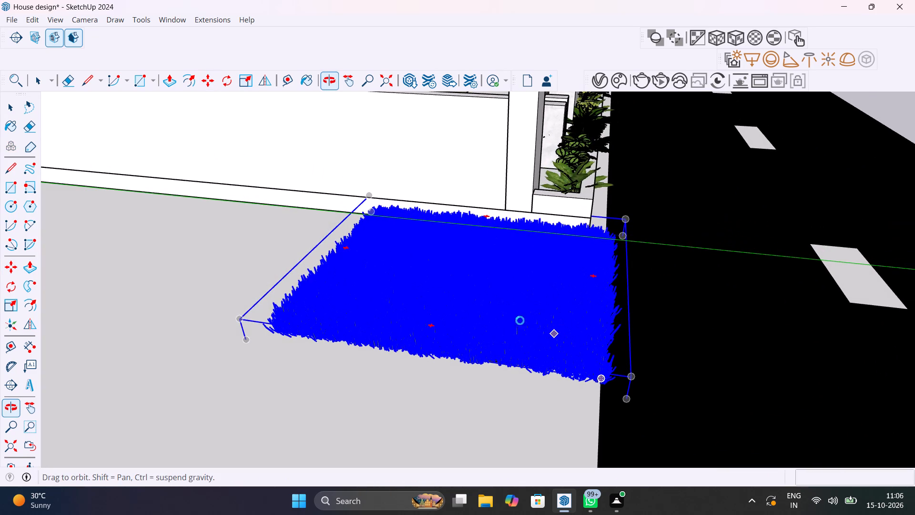
middle_click_drag(520, 320, 504, 318)
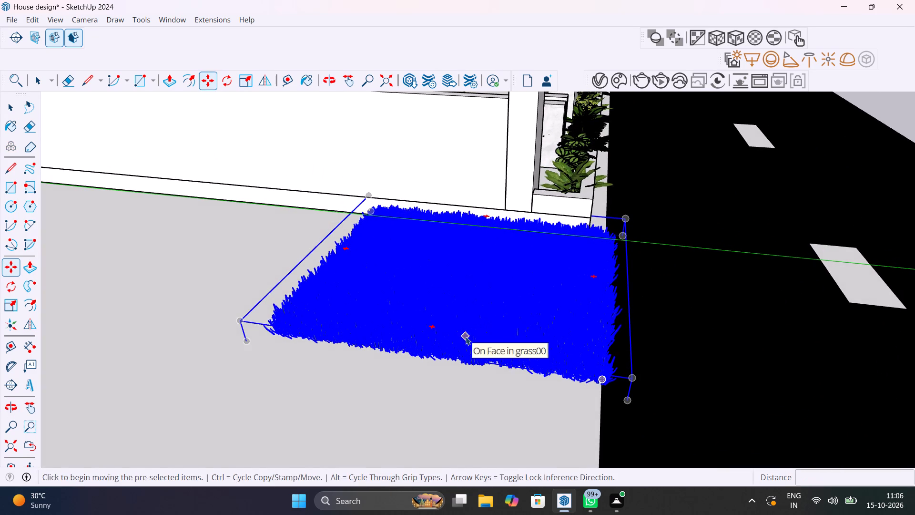
key("space")
scroll(466, 337, "down", 7)
scroll(467, 334, "down", 15)
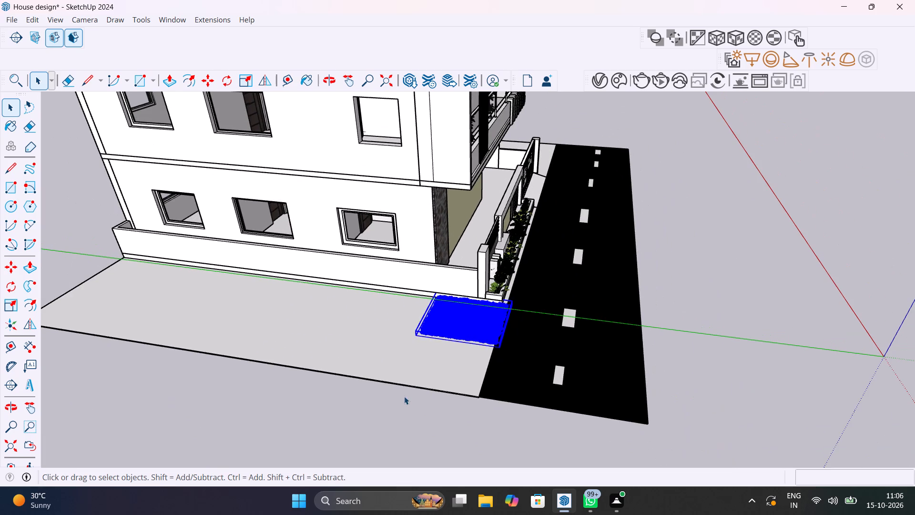
left_click(404, 396)
scroll(478, 321, "up", 11)
middle_click_drag(489, 334, 420, 316)
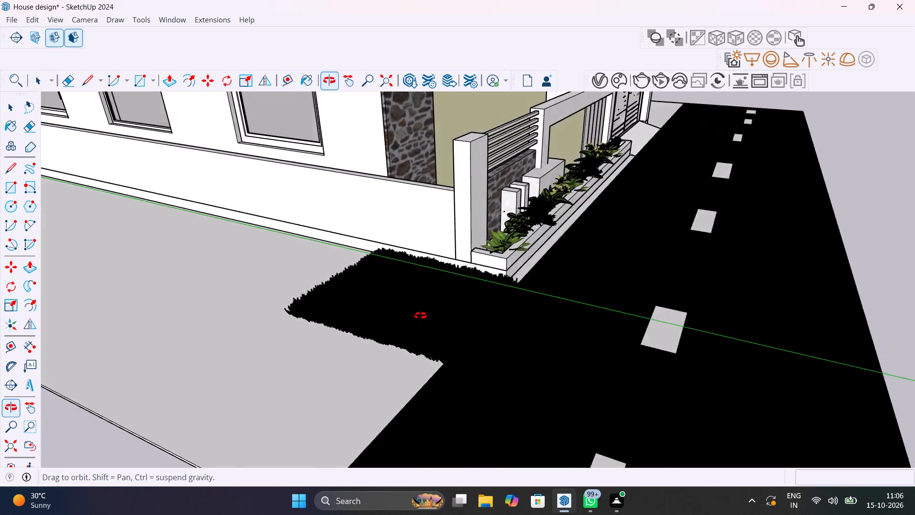
middle_click_drag(420, 316, 168, 262)
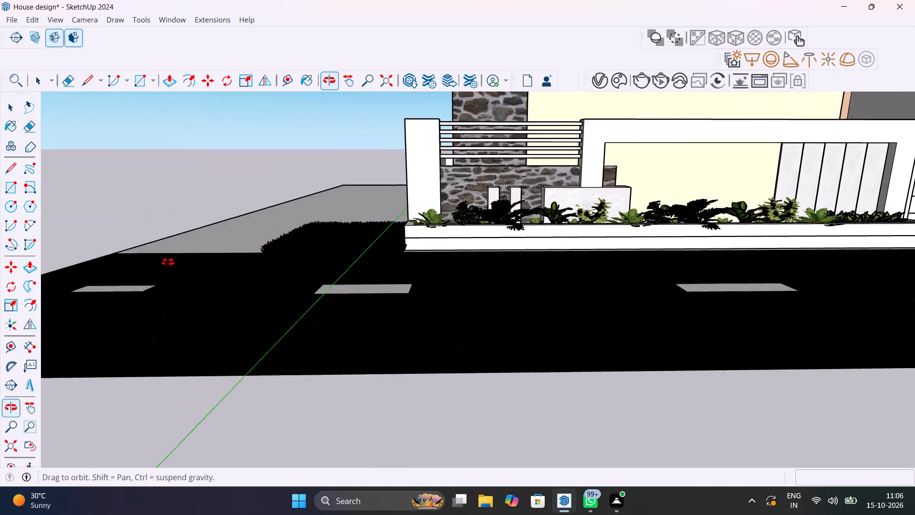
middle_click_drag(168, 262, 515, 458)
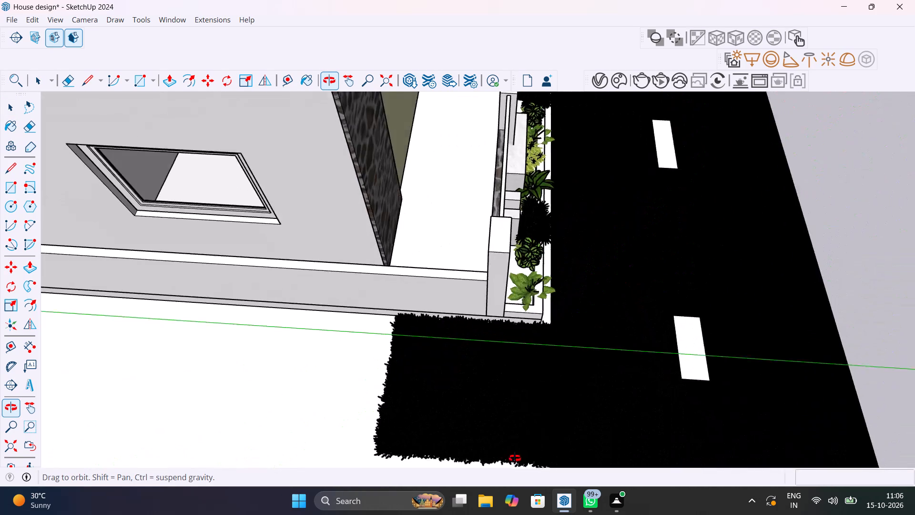
middle_click_drag(515, 458, 490, 452)
Scale the grass patch along the green axis by 6.00, stretching it beside the boundary wall toward the slab's rear edge.
left_click(407, 353)
scroll(420, 362, "up", 9)
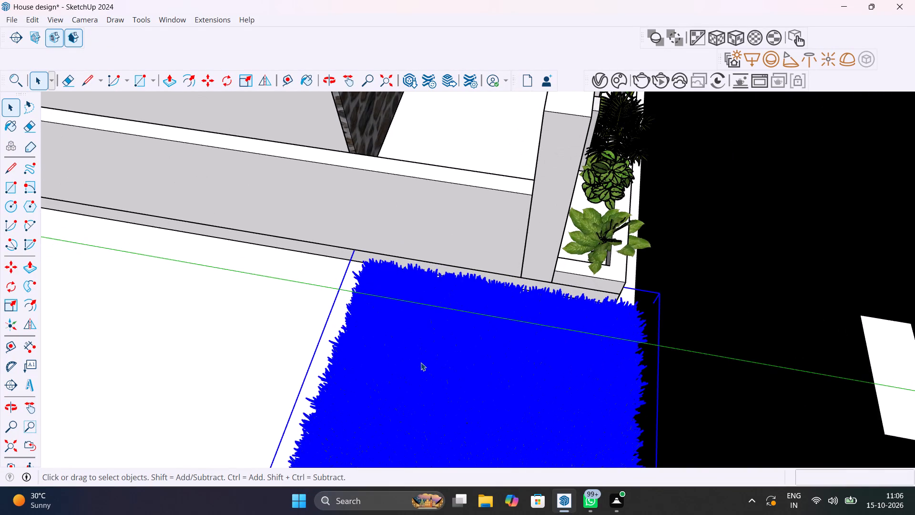
key("s")
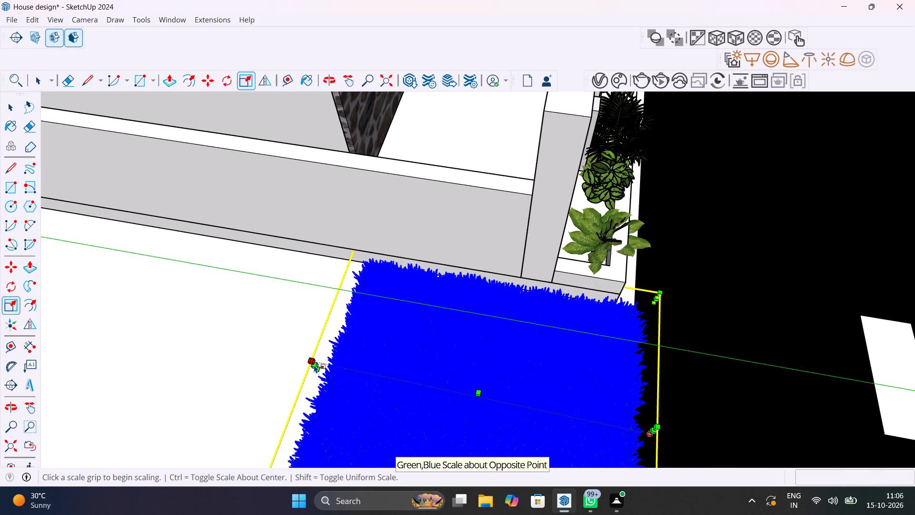
left_click(316, 366)
scroll(216, 312, "down", 8)
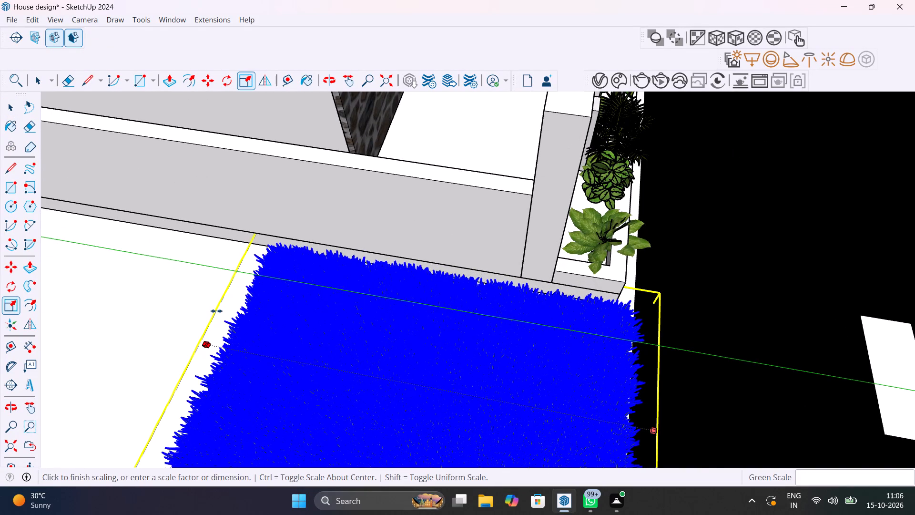
scroll(220, 307, "down", 13)
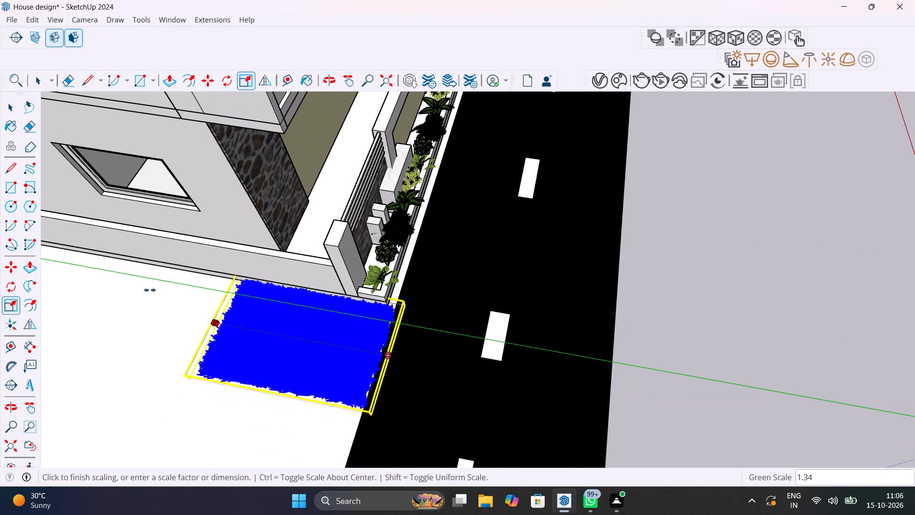
scroll(149, 290, "down", 20)
scroll(149, 292, "down", 1)
middle_click_drag(154, 294, 351, 294)
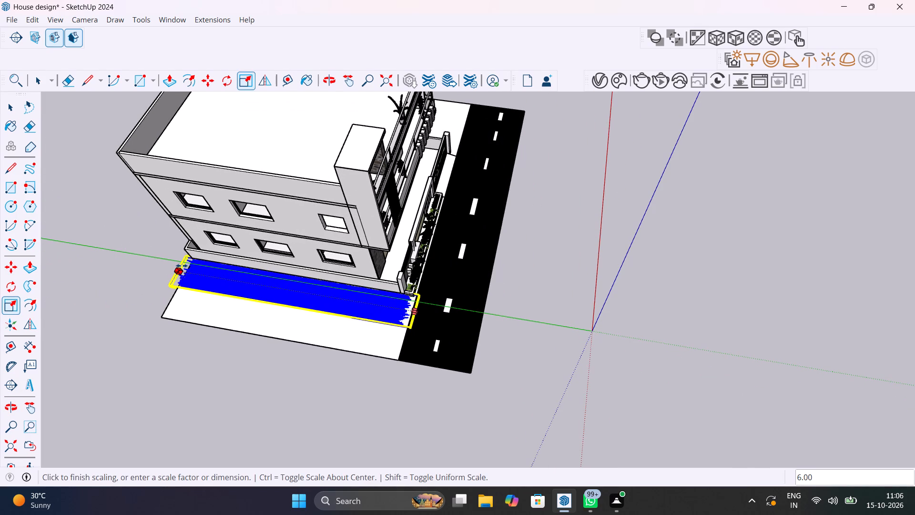
scroll(181, 266, "up", 11)
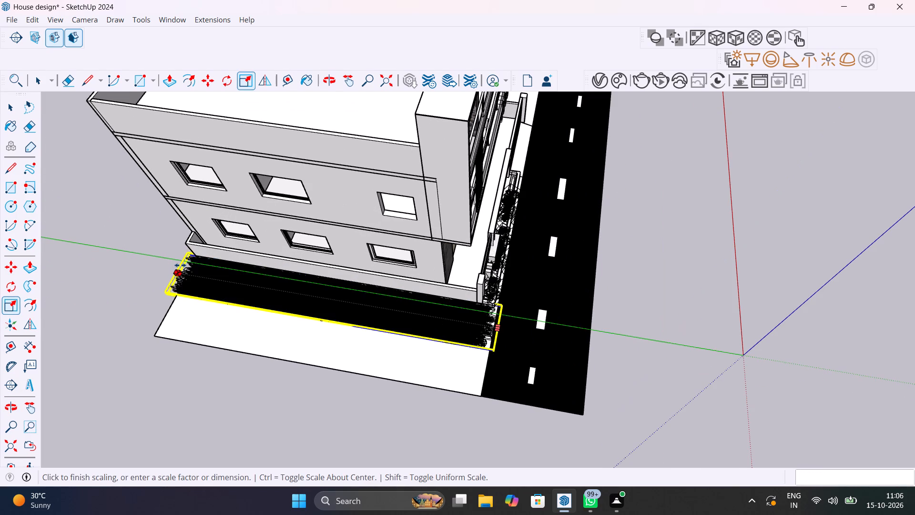
left_click(182, 266)
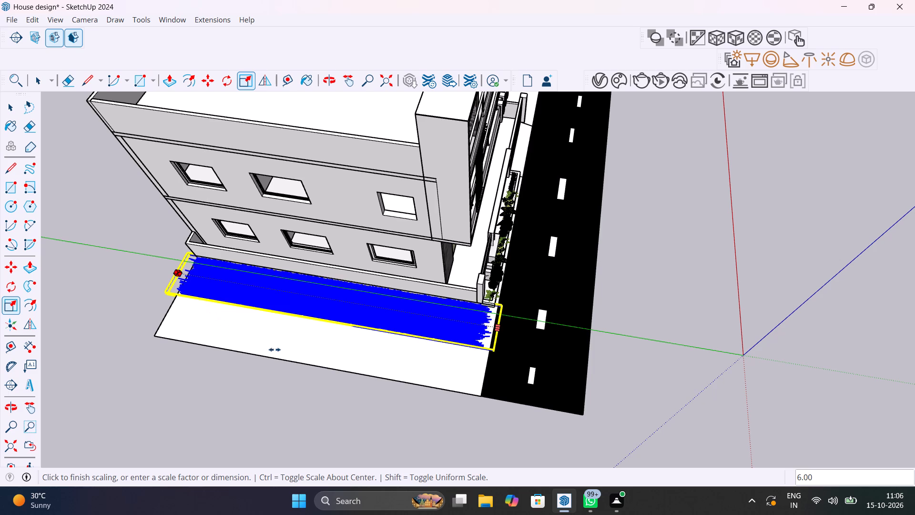
Scale the grass strip along the red axis by about 1.94, widening it outward to the ground slab's outer edge.
scroll(315, 320, "up", 19)
scroll(302, 319, "up", 6)
middle_click_drag(323, 312, 357, 278)
scroll(357, 278, "up", 1)
middle_click_drag(326, 336, 328, 325)
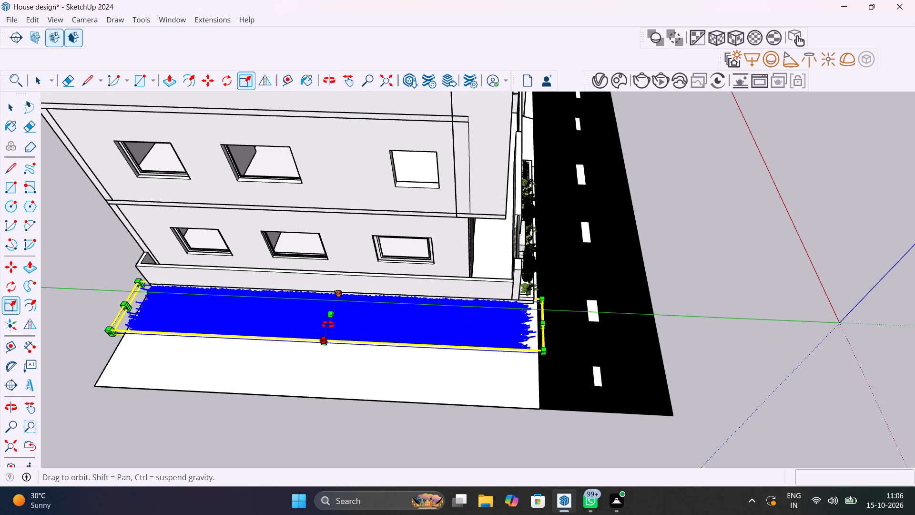
middle_click_drag(328, 325, 372, 249)
scroll(368, 256, "up", 1)
scroll(327, 340, "up", 15)
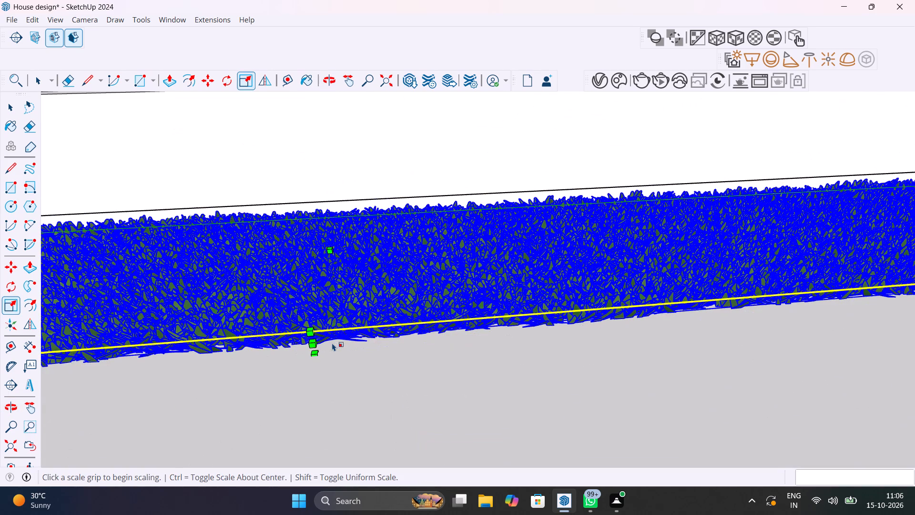
left_click(310, 346)
scroll(312, 356, "down", 12)
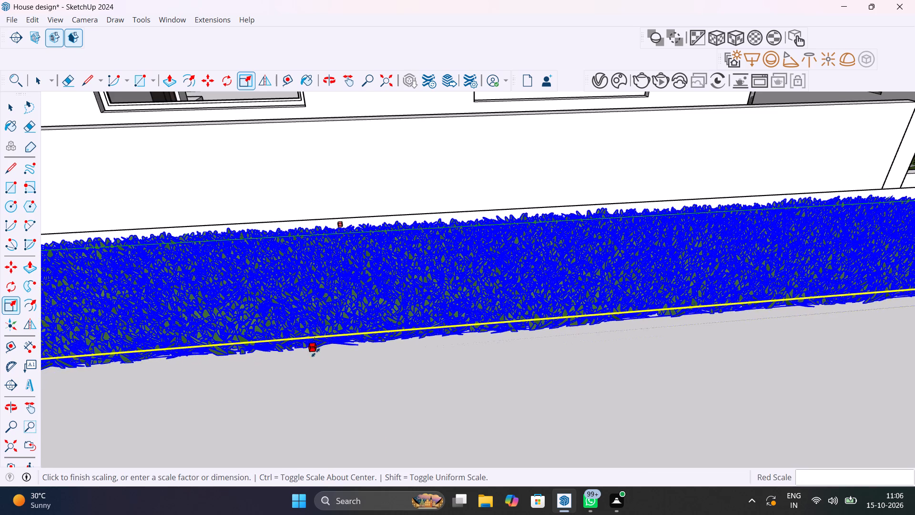
scroll(315, 356, "down", 14)
scroll(318, 364, "down", 7)
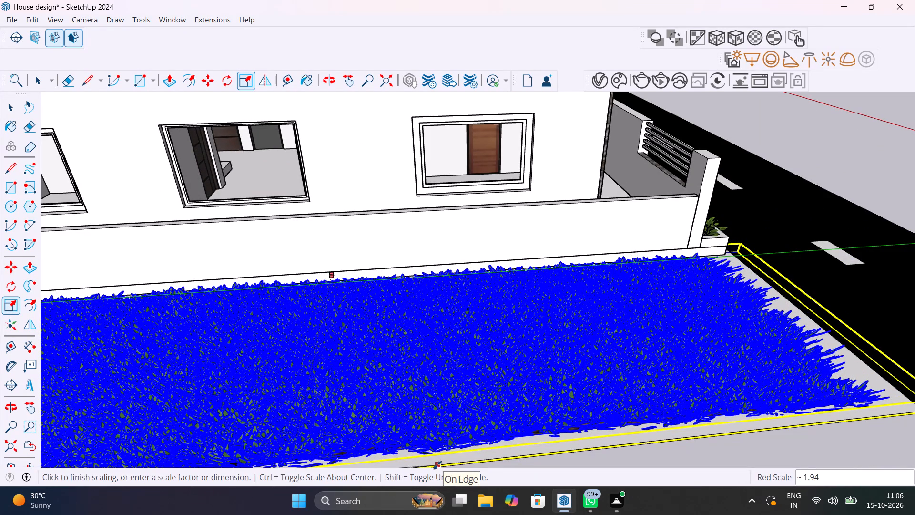
left_click(437, 465)
middle_click_drag(705, 367, 511, 411)
middle_click_drag(511, 411, 389, 407)
scroll(387, 391, "up", 1)
key("space")
Examine the stretched grass strip's coverage of the ground slab from the front, above and the windowed side.
scroll(521, 362, "down", 14)
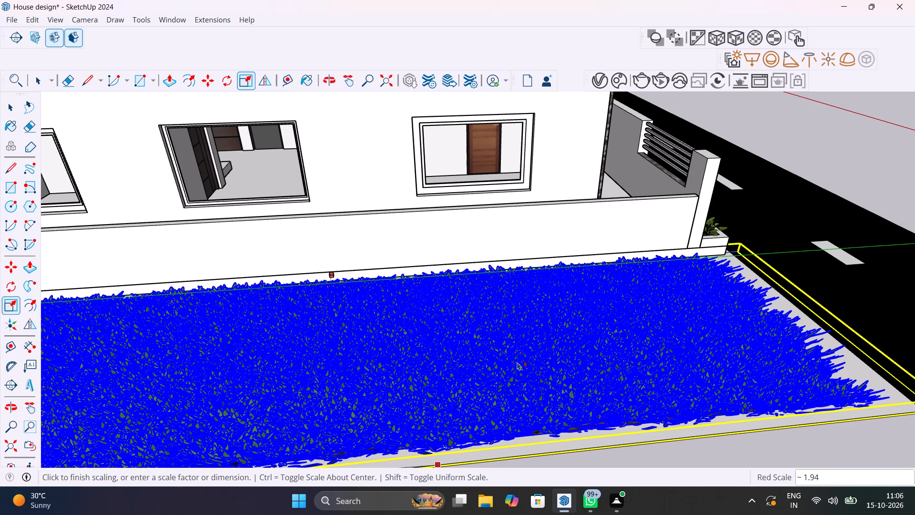
scroll(504, 331, "down", 7)
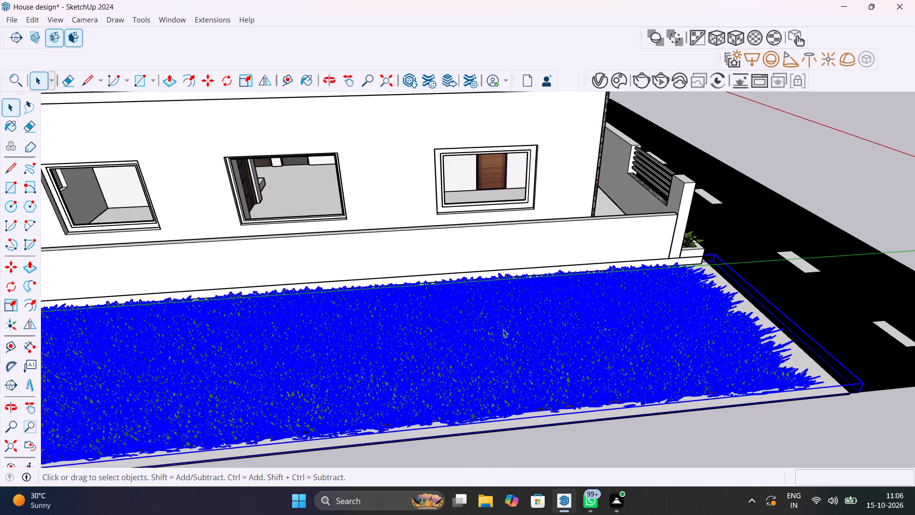
scroll(503, 329, "down", 10)
left_click(597, 375)
scroll(652, 371, "down", 1)
middle_click_drag(641, 367, 297, 381)
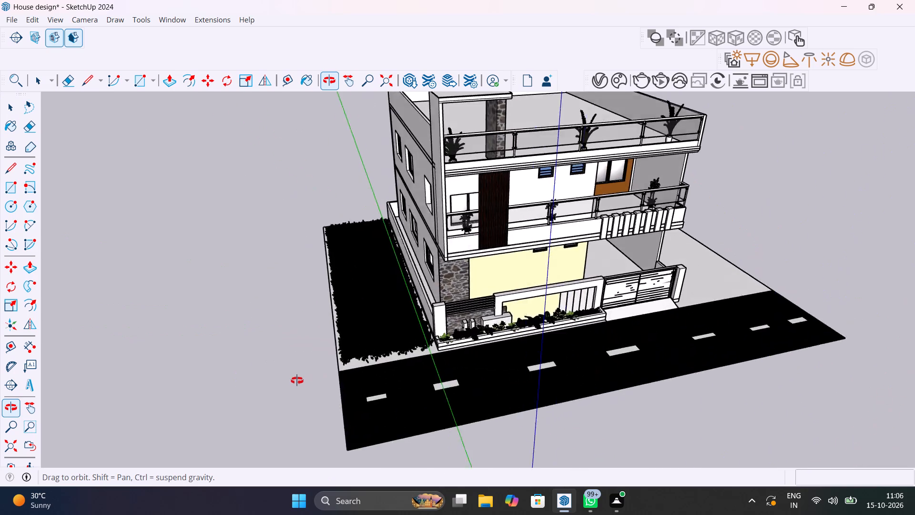
middle_click_drag(297, 381, 290, 403)
scroll(335, 328, "up", 12)
middle_click_drag(367, 336, 424, 304)
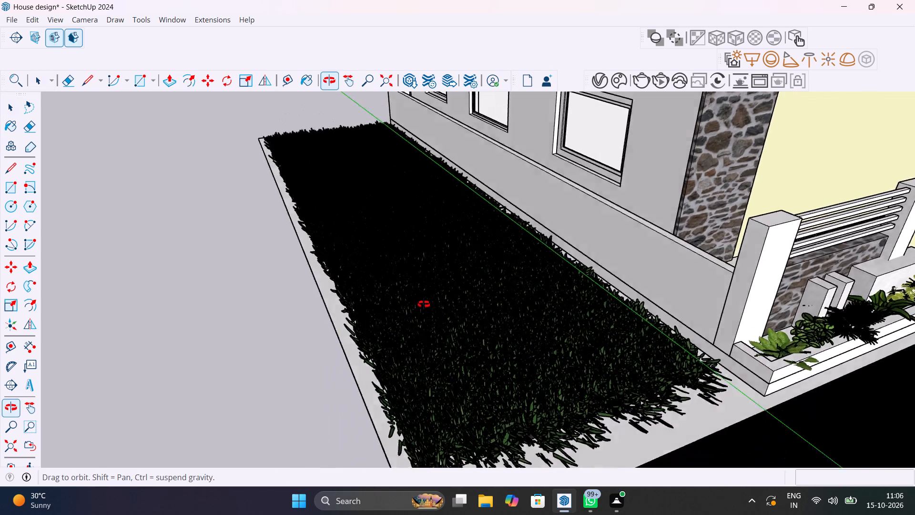
middle_click_drag(424, 304, 474, 269)
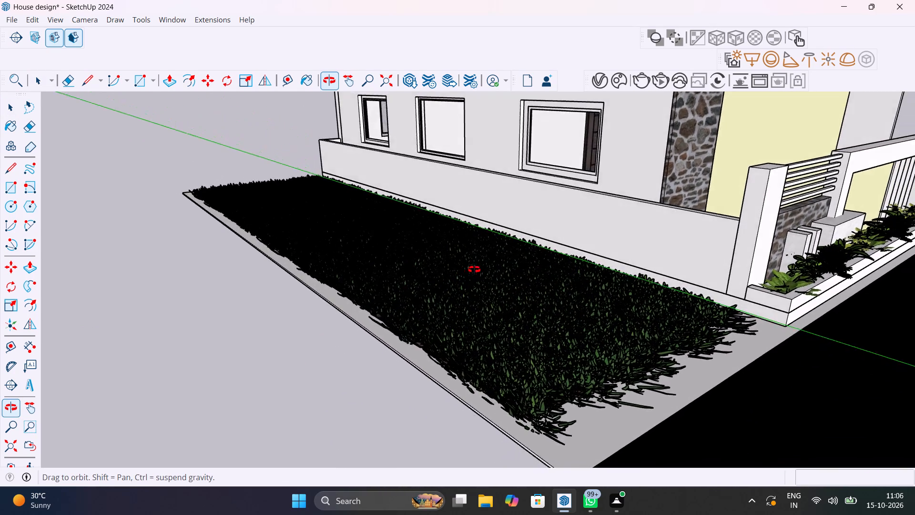
middle_click_drag(474, 269, 572, 248)
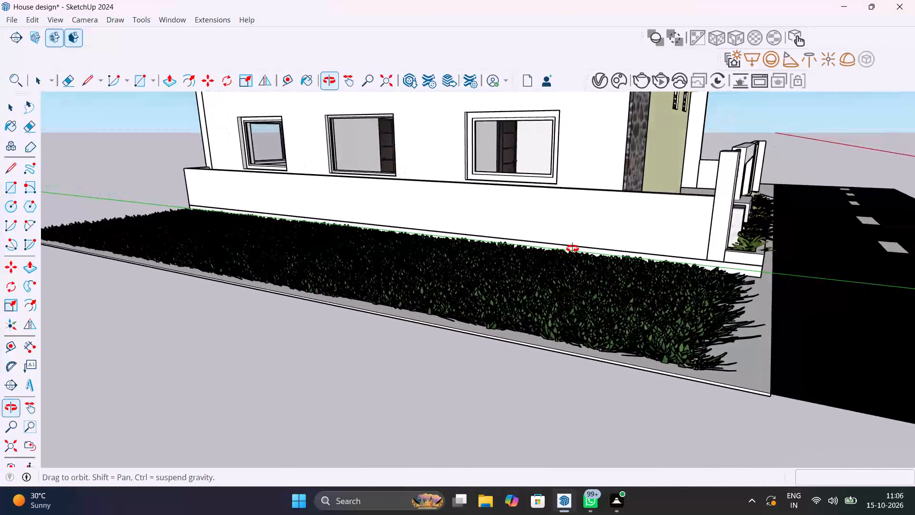
middle_click_drag(572, 248, 610, 233)
Push the ground slab's outer side face beneath the grass back 12' 2 1/4" to the boundary wall's base.
scroll(596, 244, "up", 1)
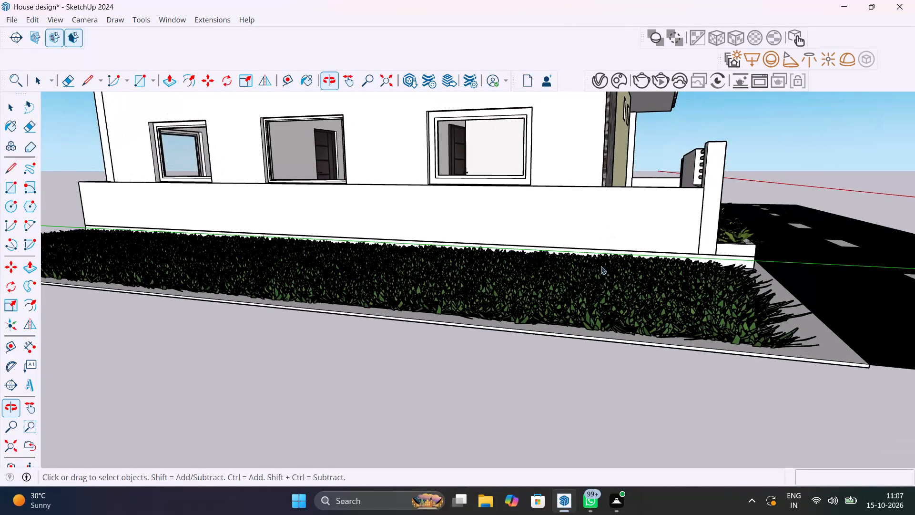
scroll(610, 338, "up", 8)
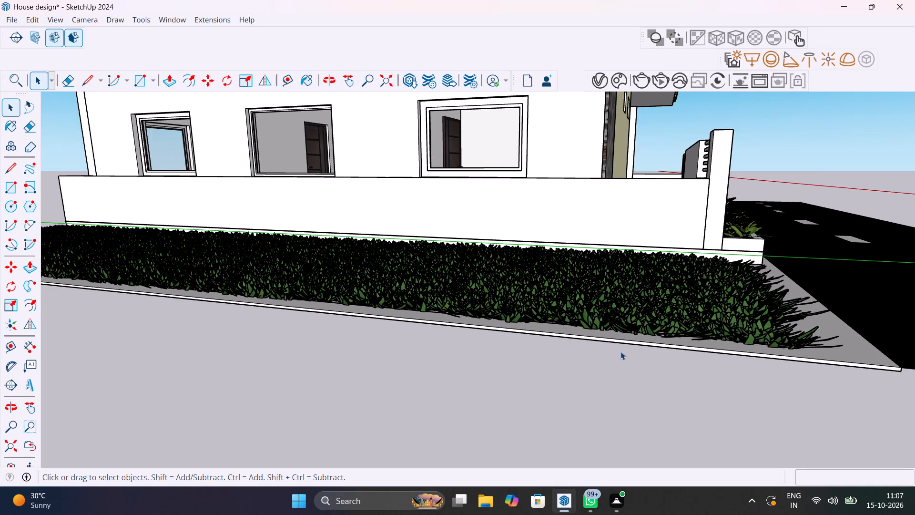
scroll(624, 349, "up", 9)
left_click(630, 338)
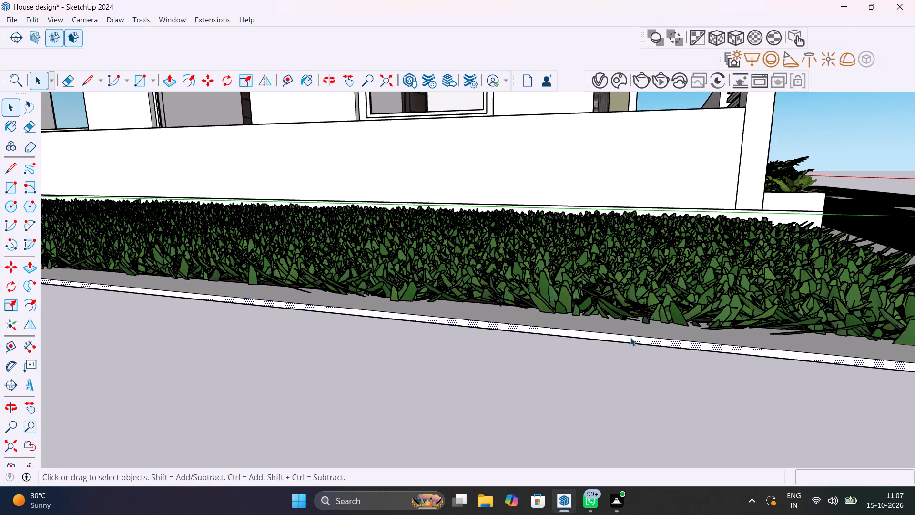
key("p")
left_click_drag(630, 337, 634, 338)
middle_click_drag(712, 284, 656, 381)
left_click(633, 393)
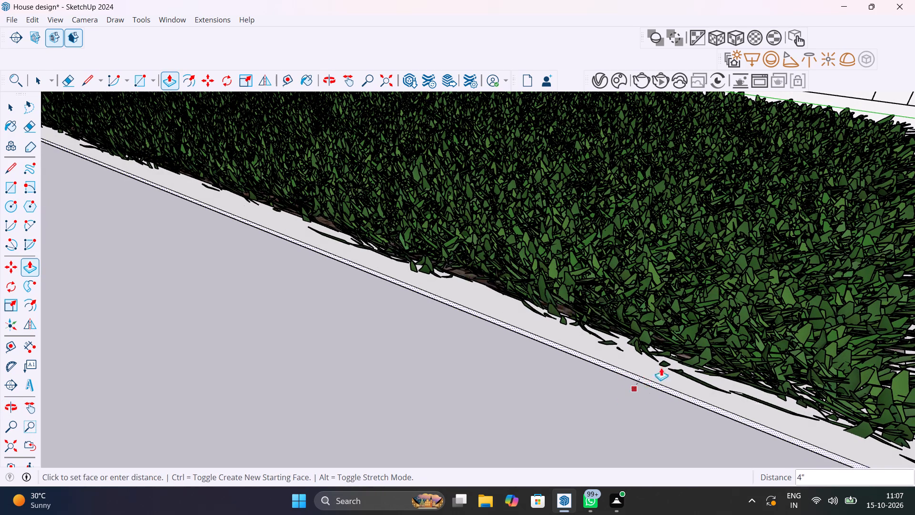
scroll(671, 357, "down", 14)
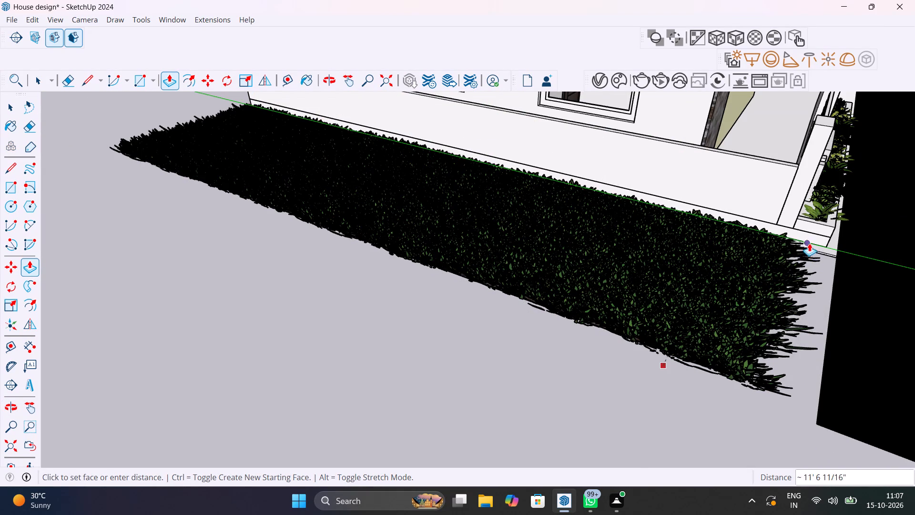
left_click(818, 240)
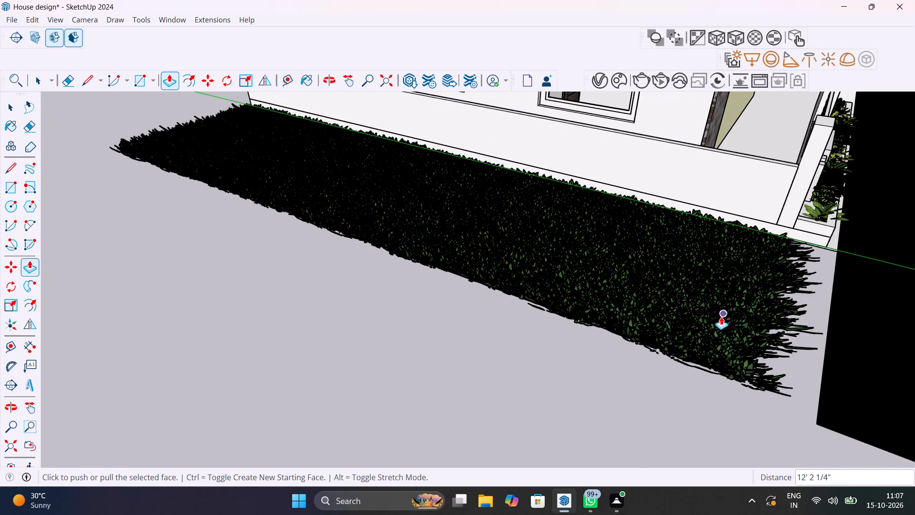
key("space")
left_click(417, 348)
middle_click_drag(492, 346, 295, 343)
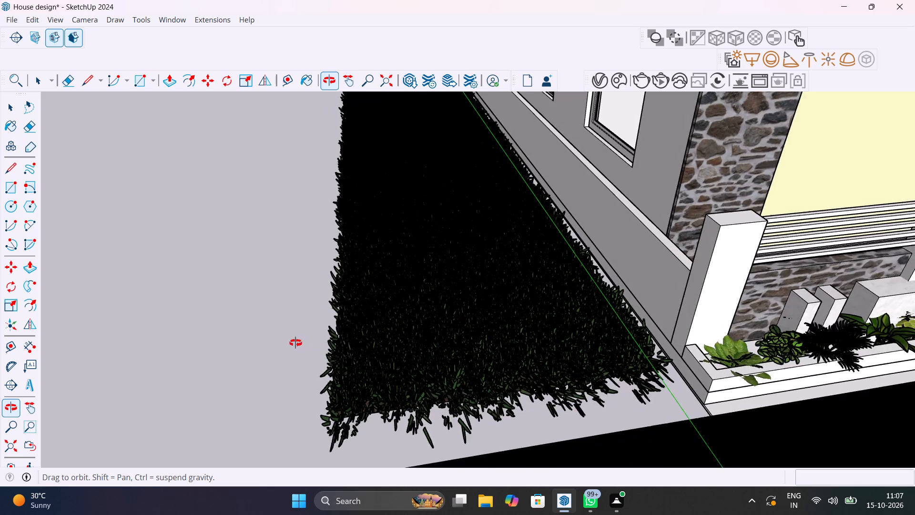
middle_click_drag(295, 343, 285, 316)
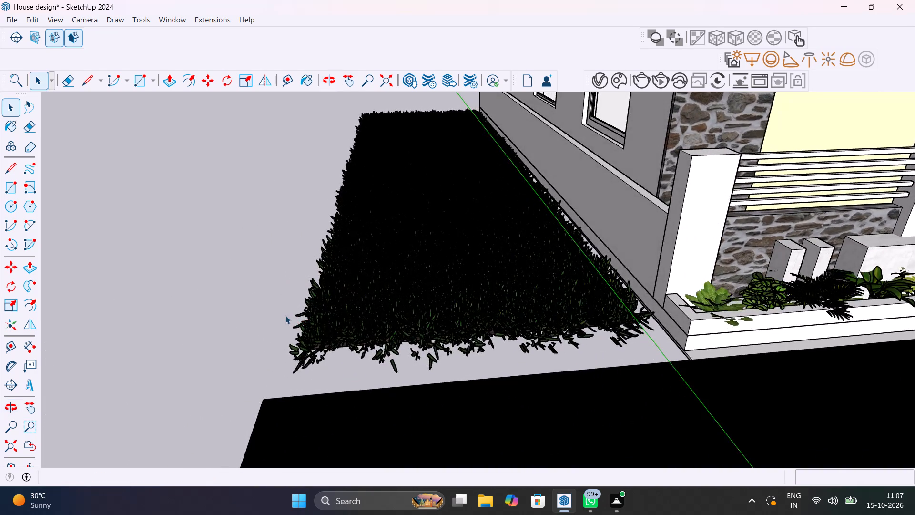
Copy the grass strip along the red axis about 47' 7 11/16" to the opposite side of the house, beside the gate pillar.
scroll(283, 316, "down", 20)
scroll(304, 317, "down", 5)
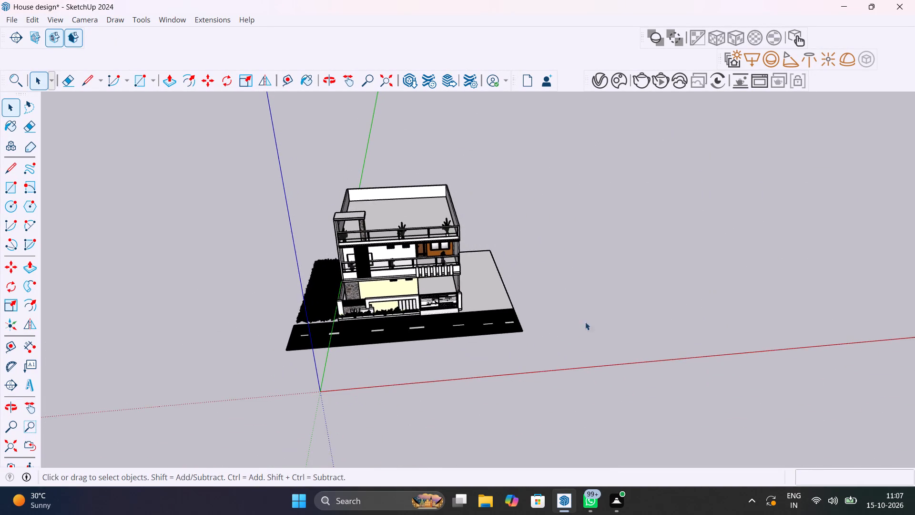
scroll(487, 247, "up", 6)
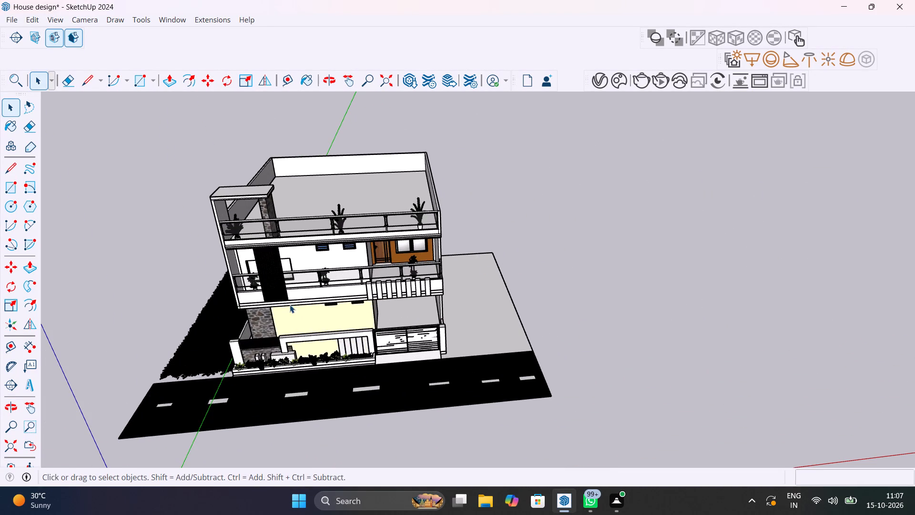
scroll(215, 340, "up", 13)
middle_click_drag(239, 333, 375, 257)
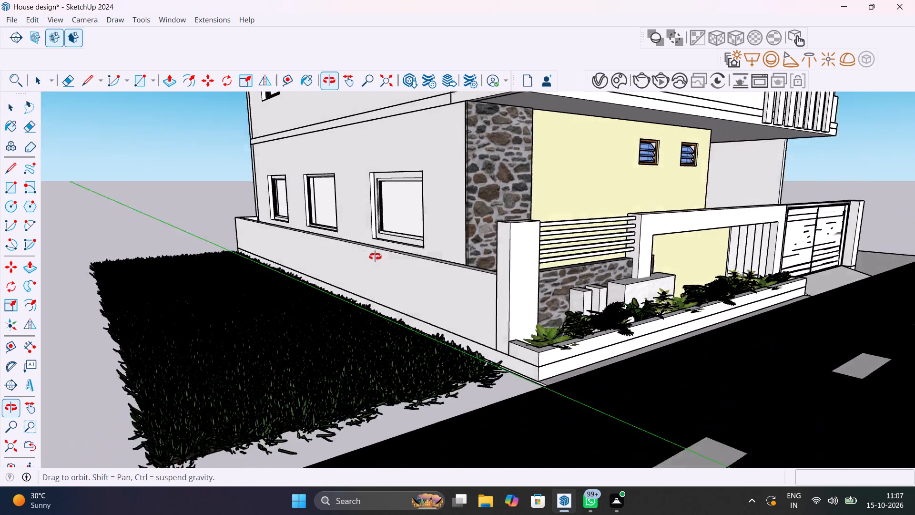
middle_click_drag(375, 257, 429, 295)
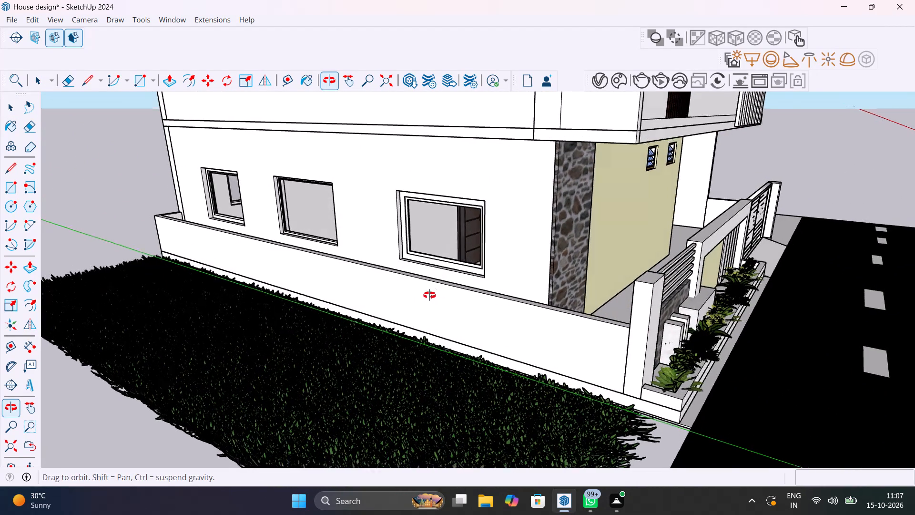
middle_click_drag(429, 295, 212, 317)
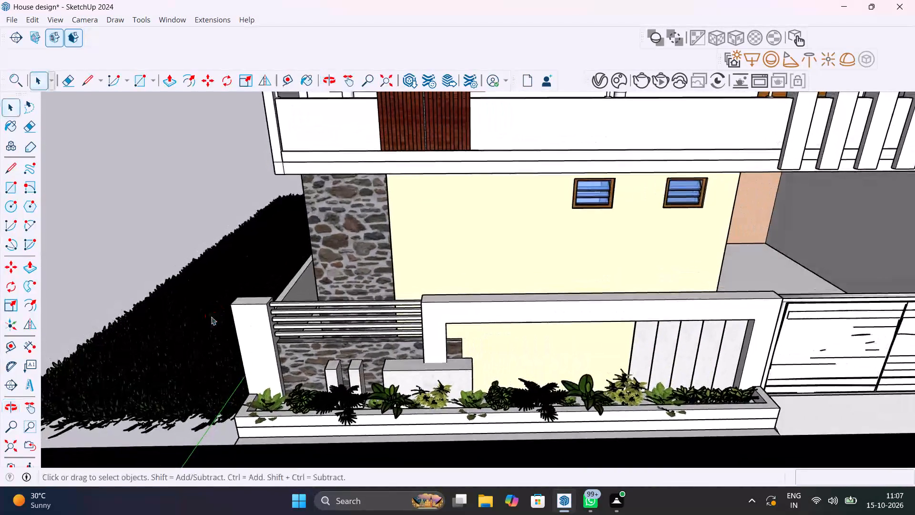
left_click(211, 317)
key("m")
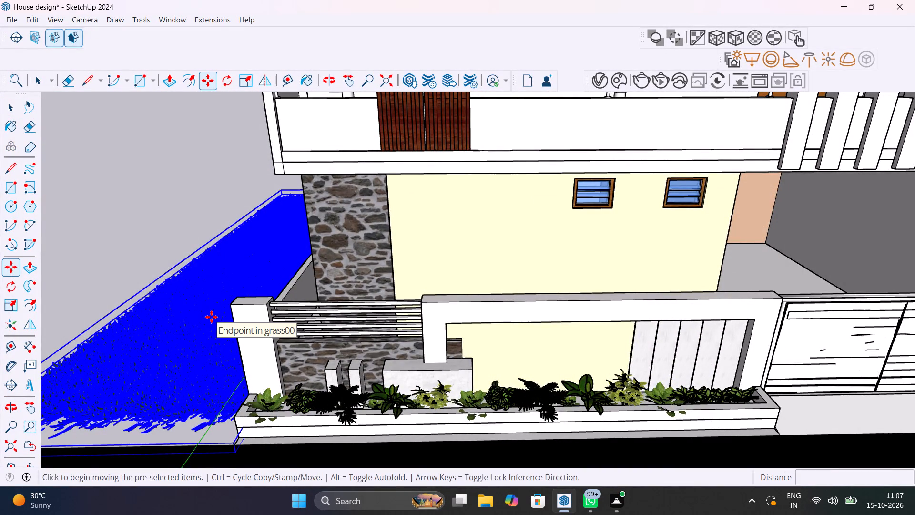
scroll(207, 320, "down", 7)
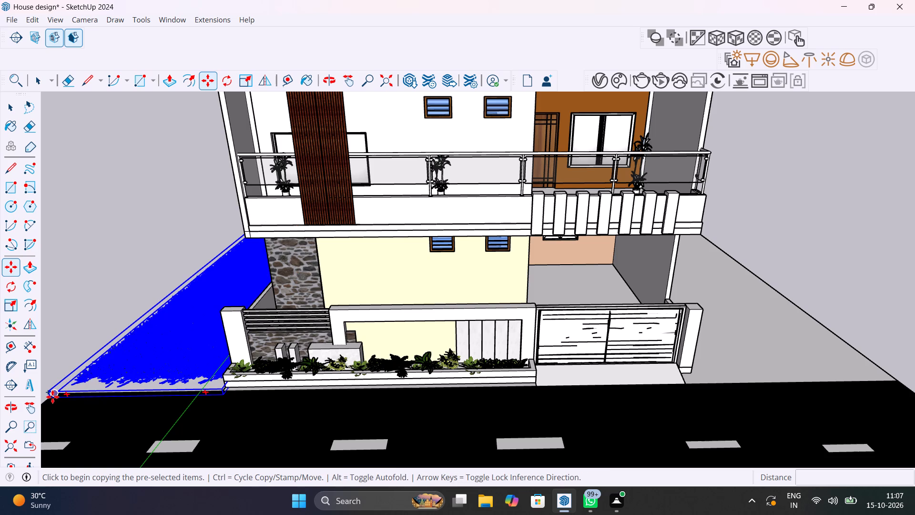
left_click(52, 397)
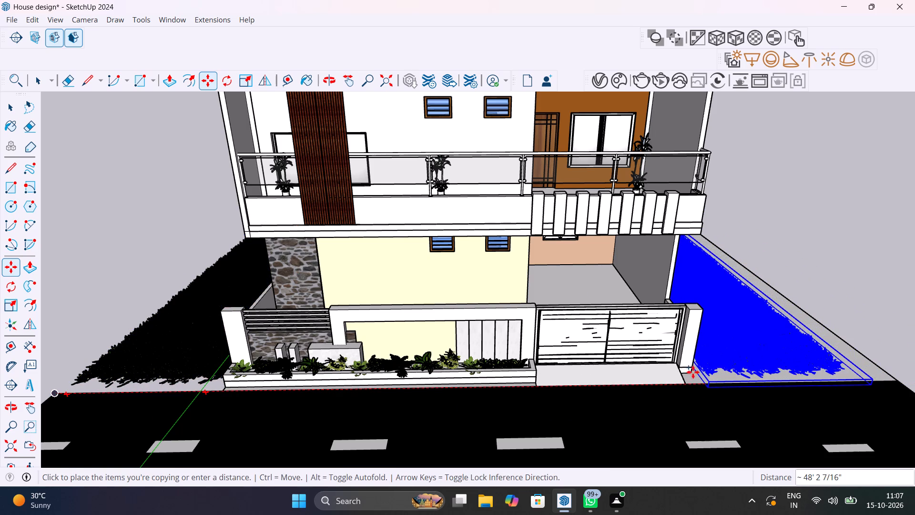
left_click(698, 377)
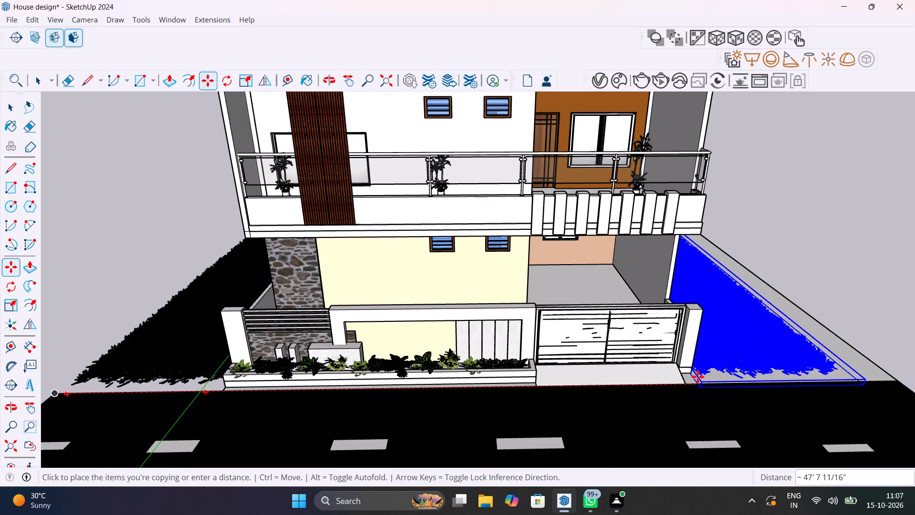
Scale the copied grass strip along the red axis by about 1.24, widening it to the ground slab's outer edge.
scroll(753, 384, "down", 1)
middle_click_drag(744, 382, 381, 383)
middle_click_drag(650, 358, 369, 319, "shift")
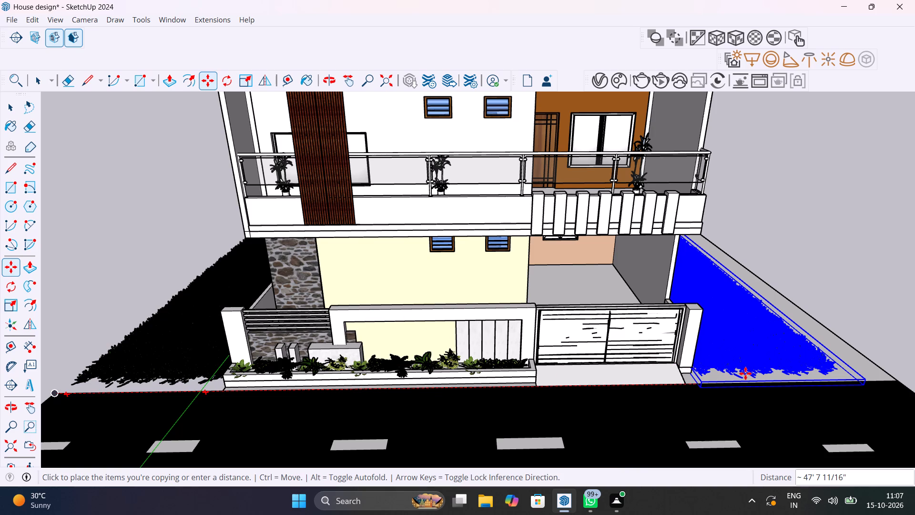
middle_click_drag(749, 350, 607, 336, "shift")
scroll(606, 337, "up", 1)
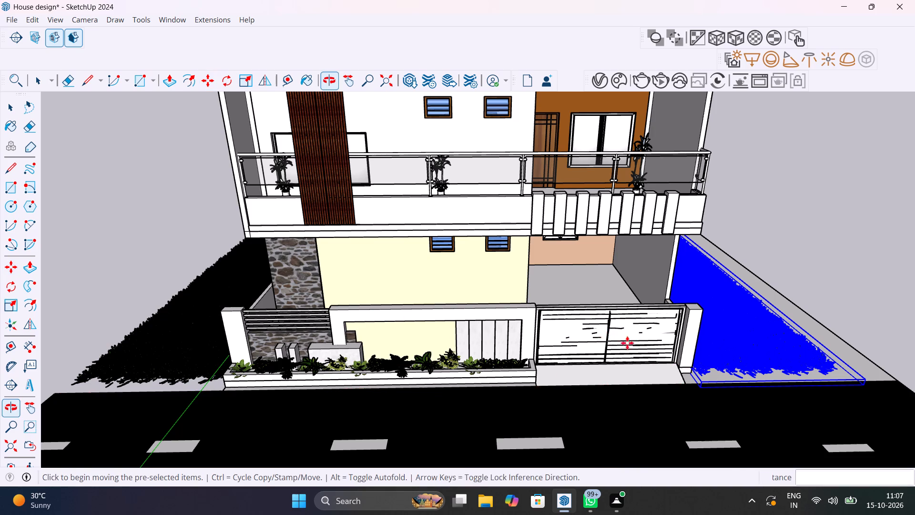
scroll(763, 358, "down", 1, "shift")
middle_click_drag(758, 356, 513, 289, "shift")
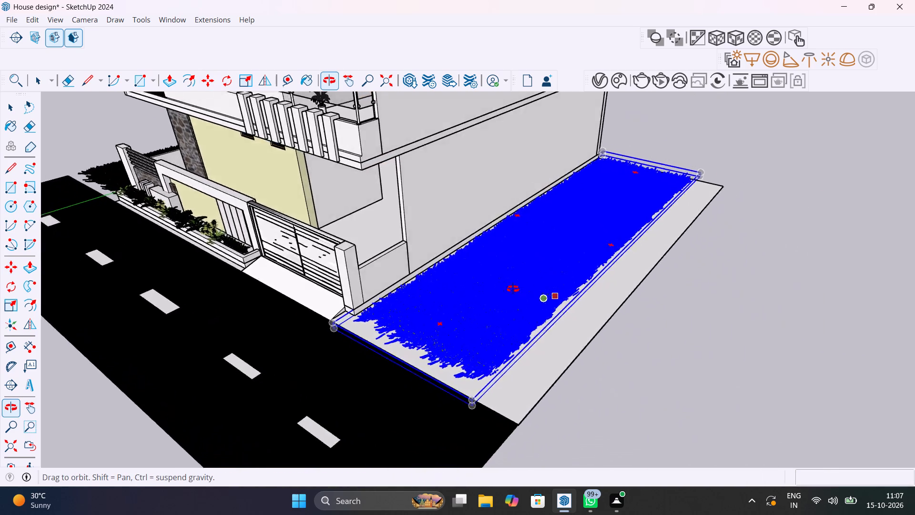
middle_click_drag(513, 289, 365, 276, "shift")
scroll(607, 294, "up", 11)
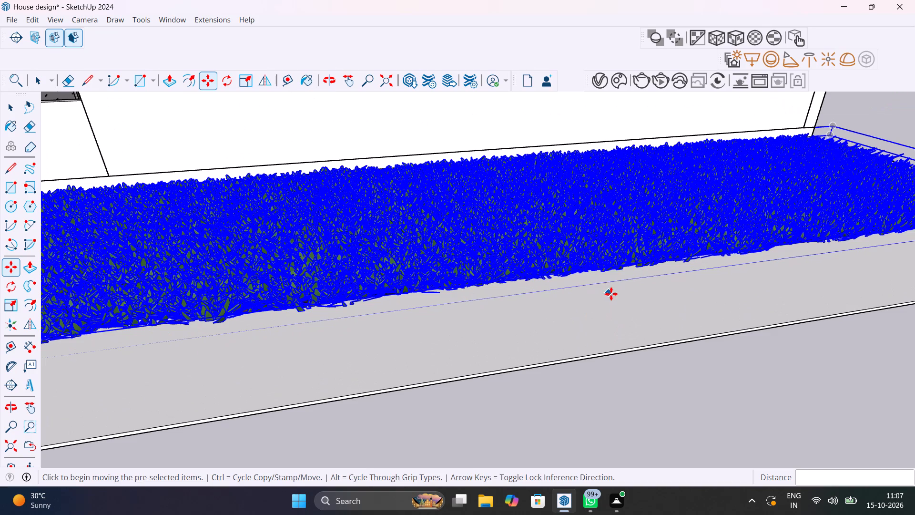
key("s")
left_click(539, 283)
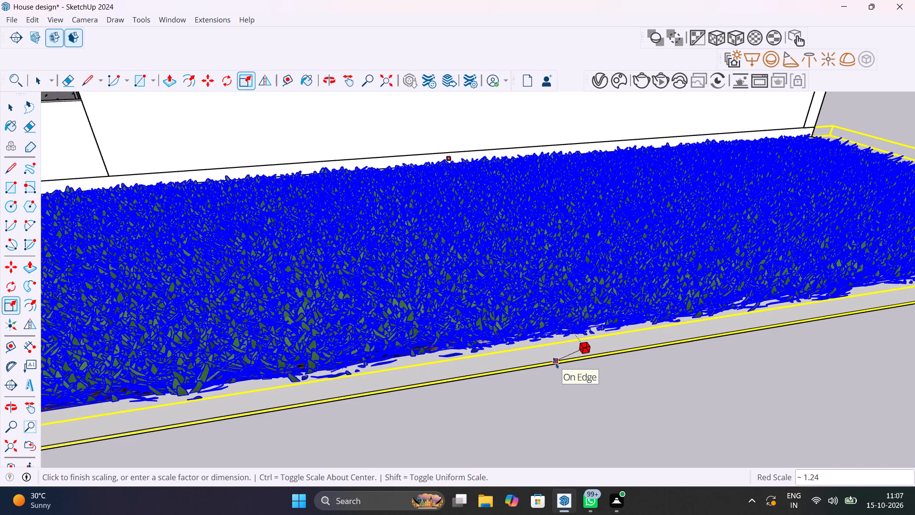
left_click(562, 367)
scroll(610, 371, "down", 12)
key("space")
Examine the widened grass copy's coverage of the ground slab from the side, above and near the gate pillar.
scroll(610, 372, "down", 1)
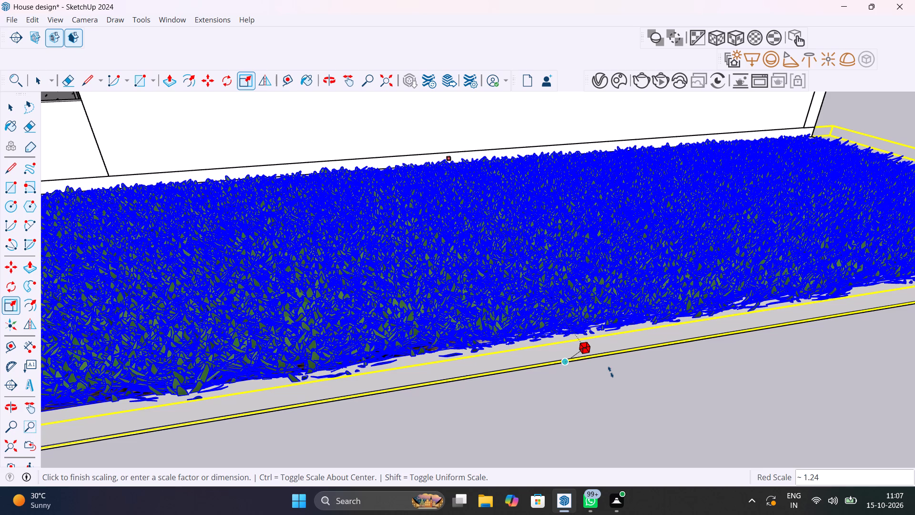
scroll(610, 372, "down", 12)
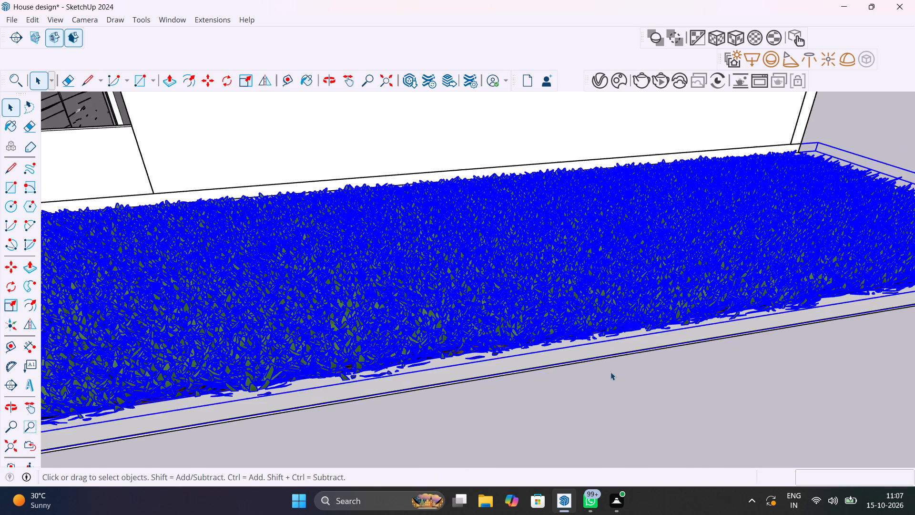
scroll(610, 372, "down", 19)
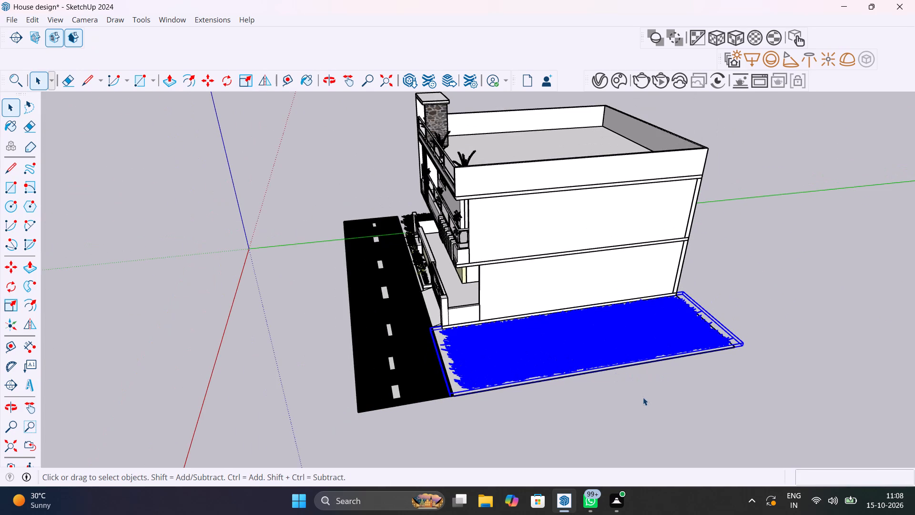
left_click(643, 397)
middle_click_drag(600, 431, 810, 424)
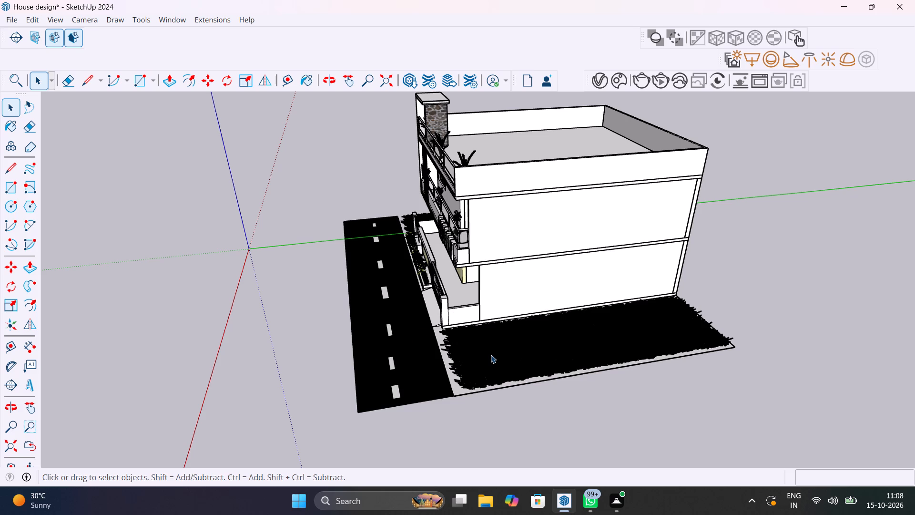
scroll(518, 371, "up", 14)
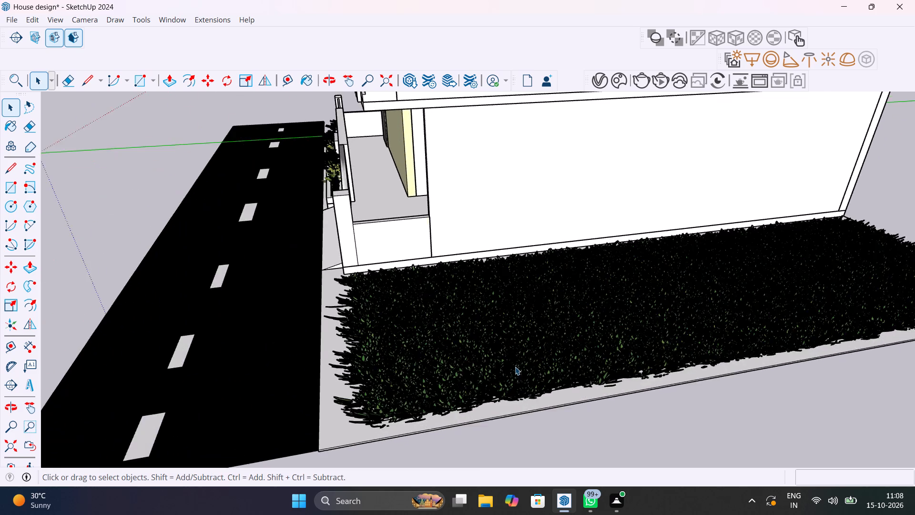
scroll(515, 367, "up", 3)
middle_click_drag(499, 362, 674, 391)
Select the copied grass strip and look through the V-Ray Asset Editor's scene materials for its grass material.
left_click(633, 358)
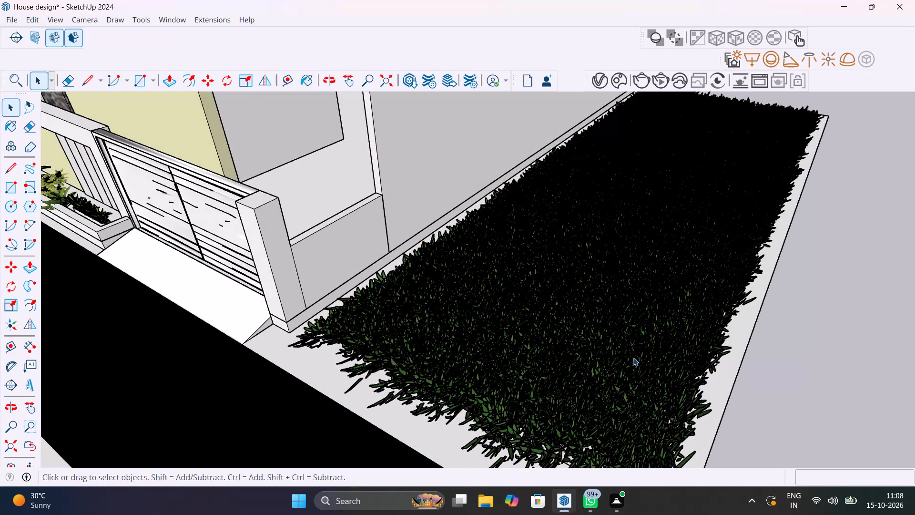
left_click(603, 85)
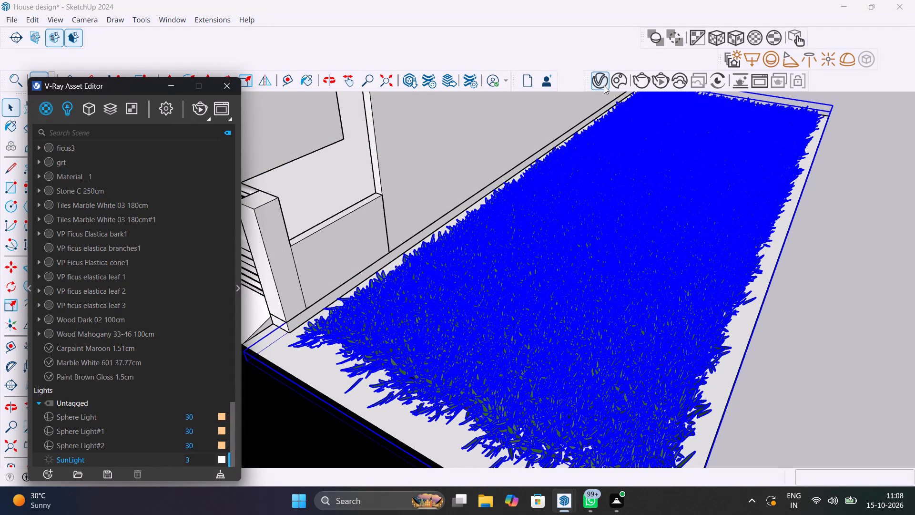
scroll(100, 284, "up", 1)
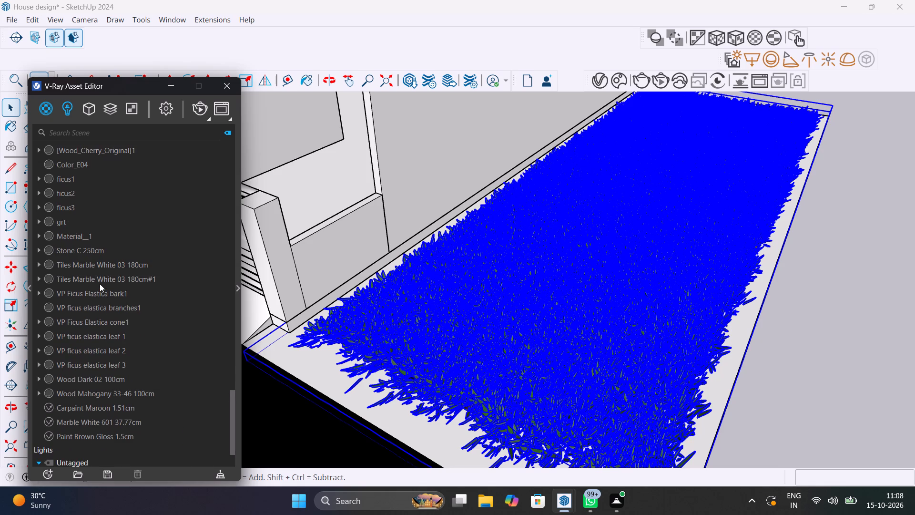
scroll(100, 284, "up", 7)
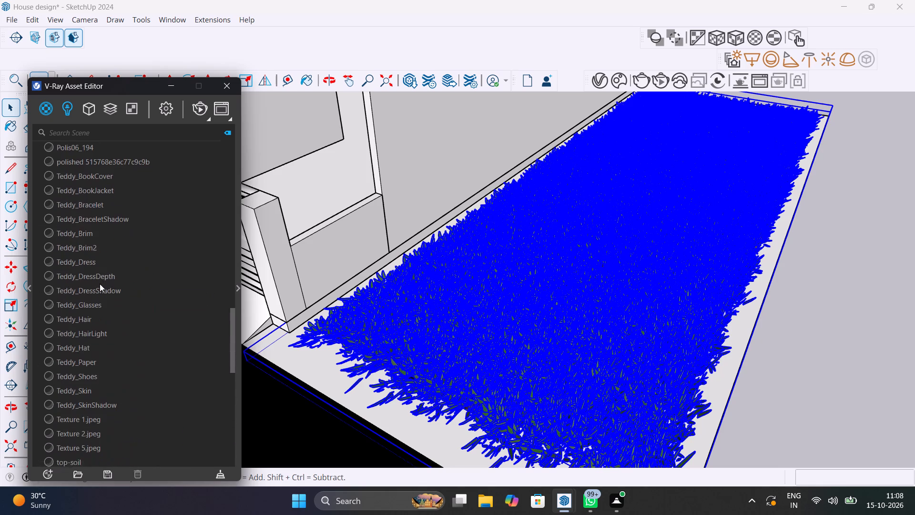
scroll(99, 284, "up", 19)
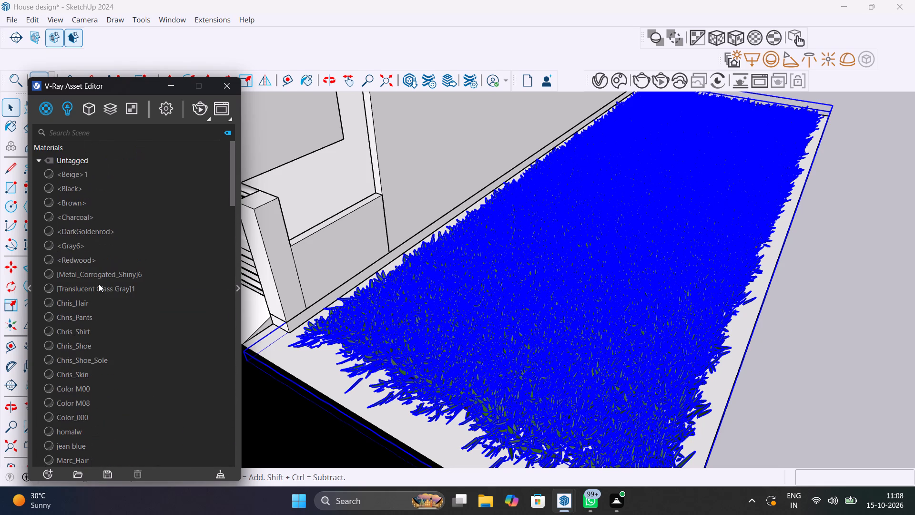
scroll(99, 284, "down", 14)
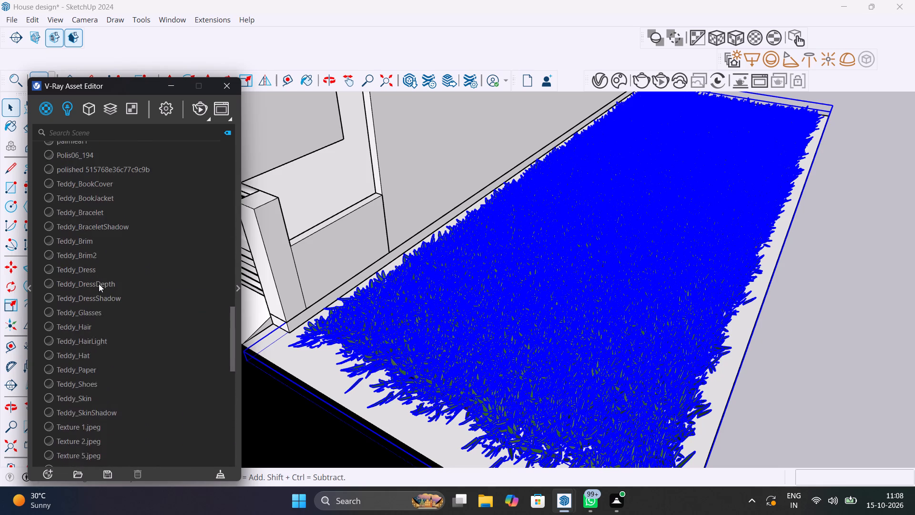
scroll(99, 284, "down", 20)
scroll(99, 284, "down", 3)
left_click(486, 351)
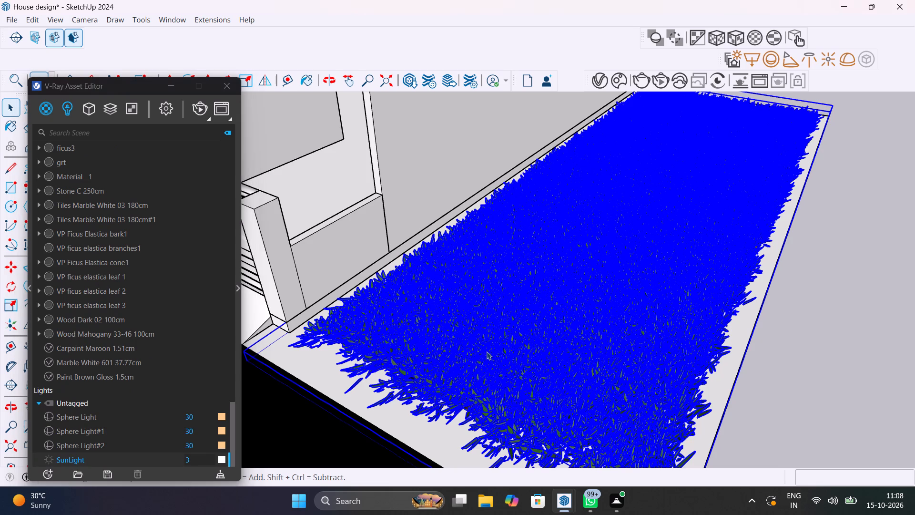
left_click(486, 351)
scroll(107, 358, "up", 3)
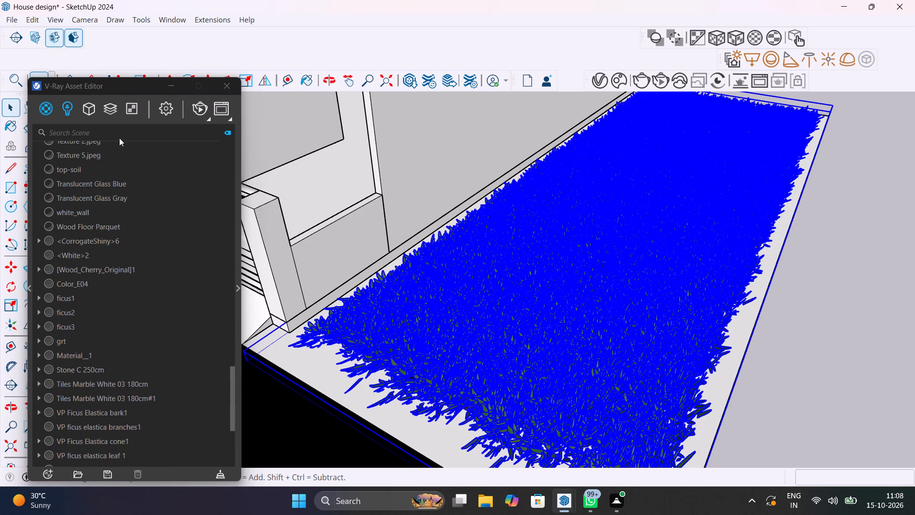
Search the V-Ray scene assets for "gr" and close the Asset Editor.
left_click(122, 136)
type("ge")
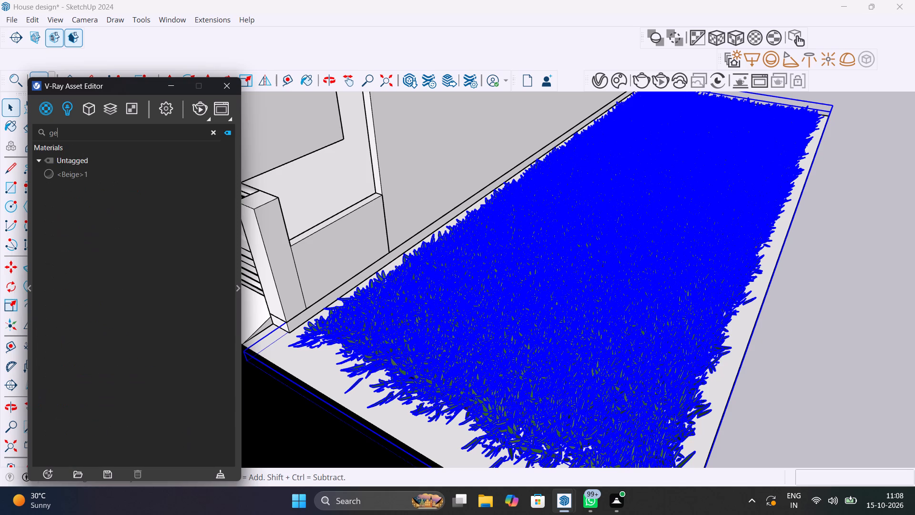
key("BackSpace")
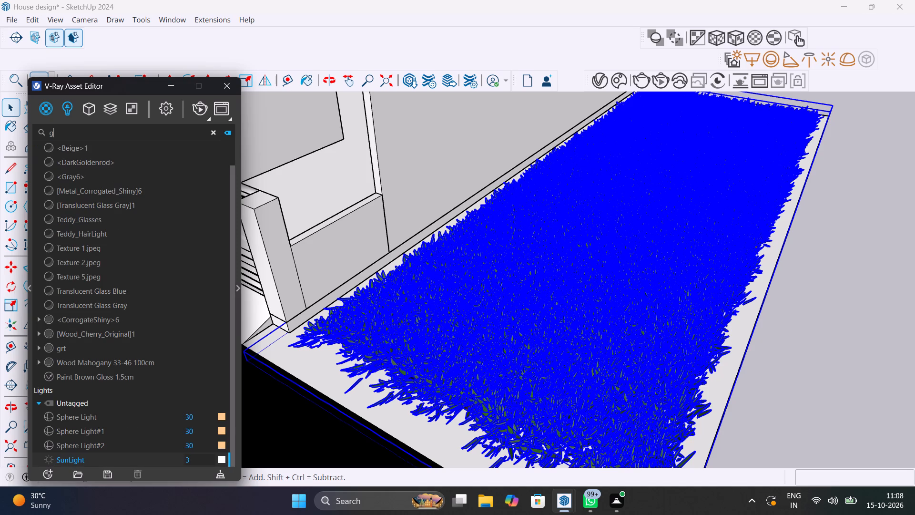
key("r")
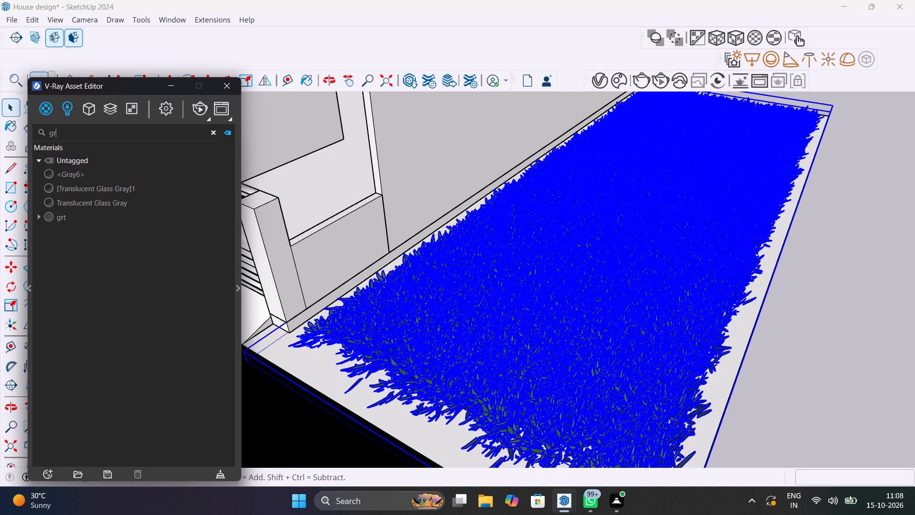
left_click(222, 91)
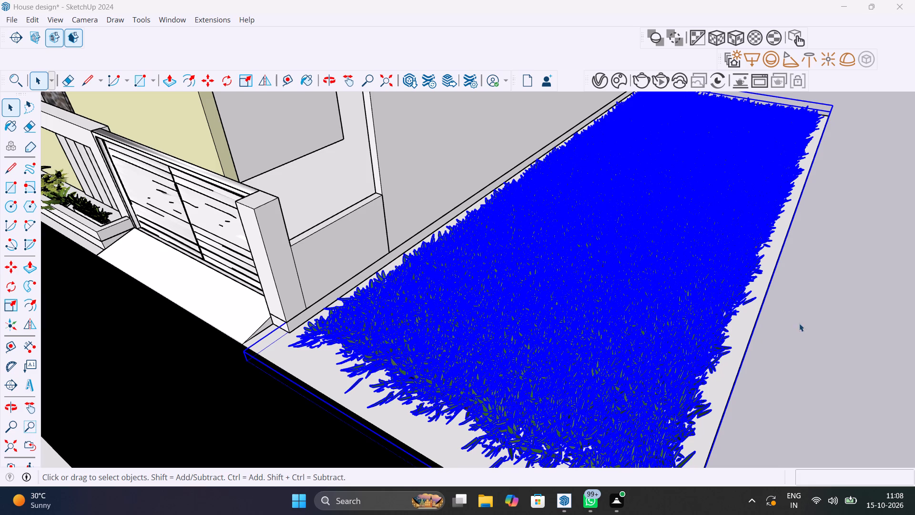
Push the ground slab's outer side face inward 15' 3 7/8" to the base corner of the gate pillar.
left_click(813, 323)
scroll(809, 312, "down", 8)
middle_click_drag(809, 318, 797, 311)
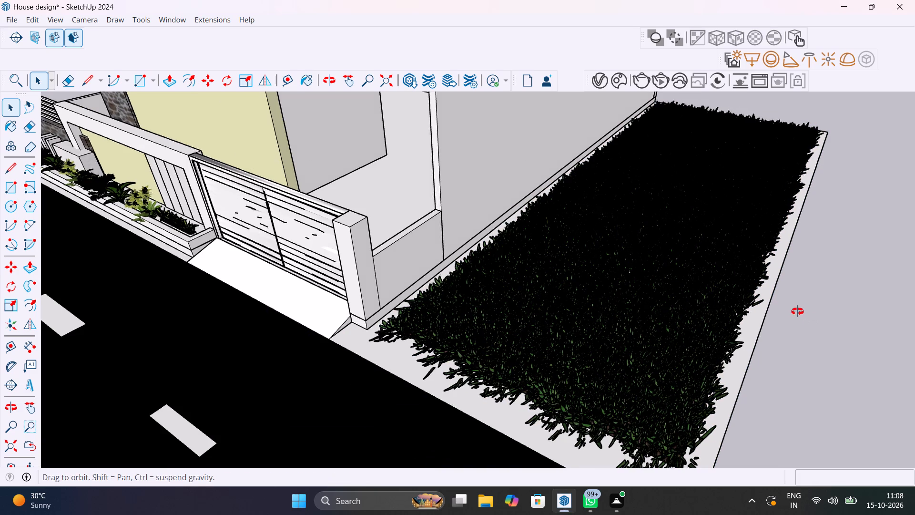
middle_click_drag(797, 311, 747, 253)
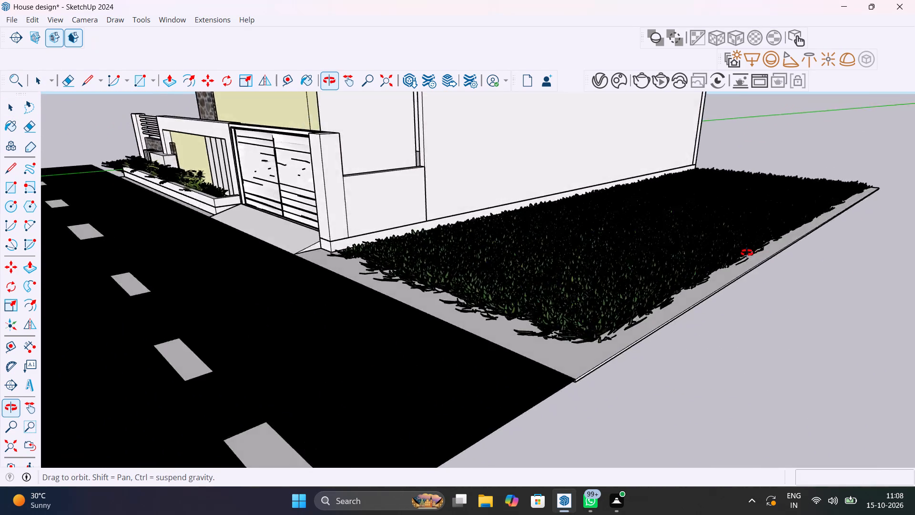
middle_click_drag(747, 253, 686, 255)
scroll(458, 366, "up", 10)
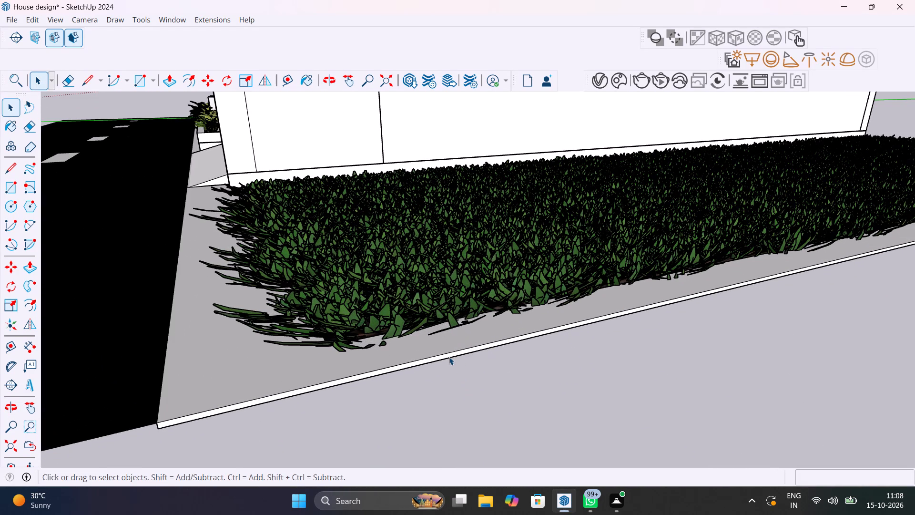
left_click(449, 357)
double_click(448, 354)
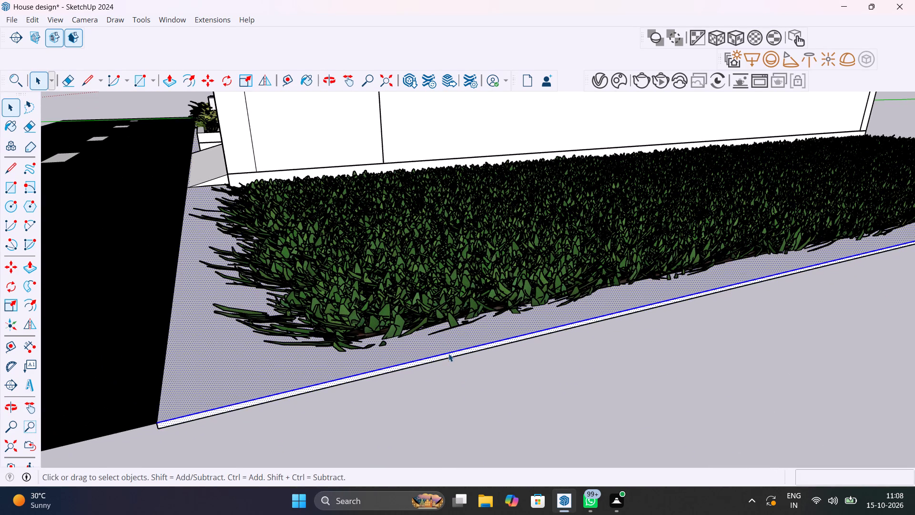
left_click(449, 356)
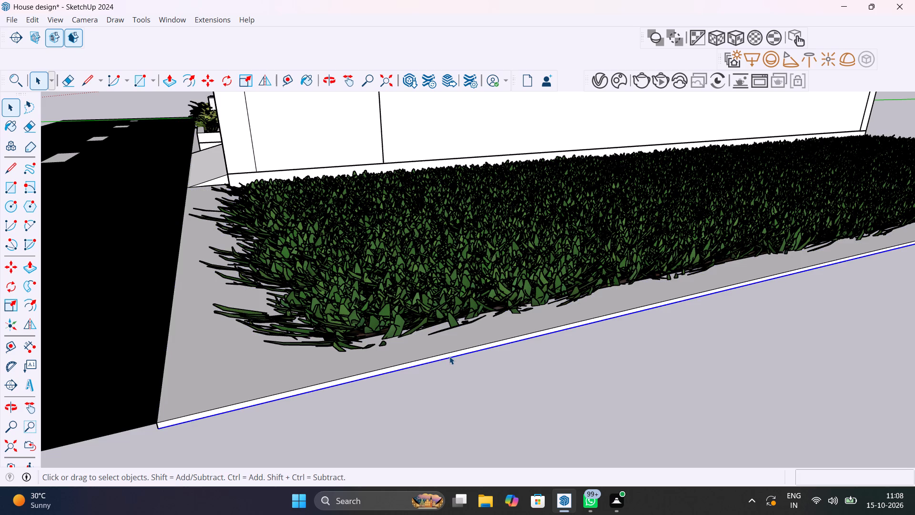
left_click(449, 356)
scroll(449, 356, "up", 4)
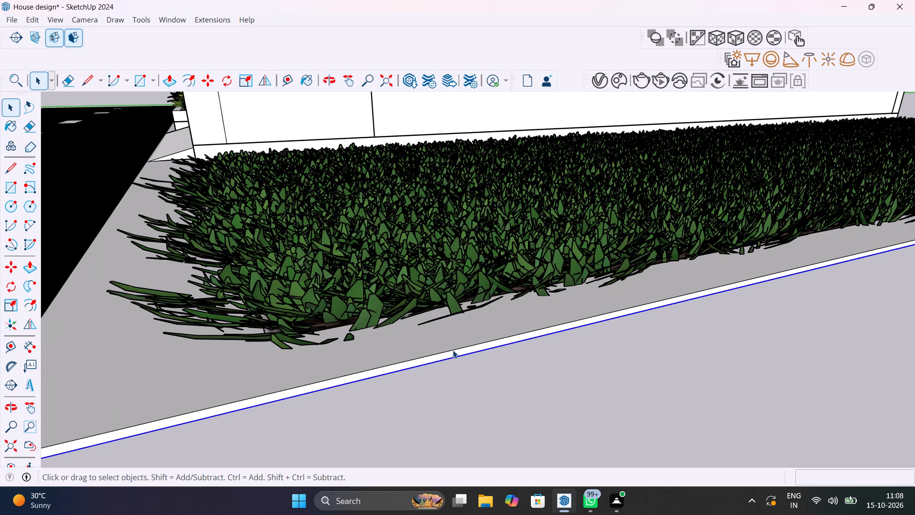
left_click(453, 353)
key("p")
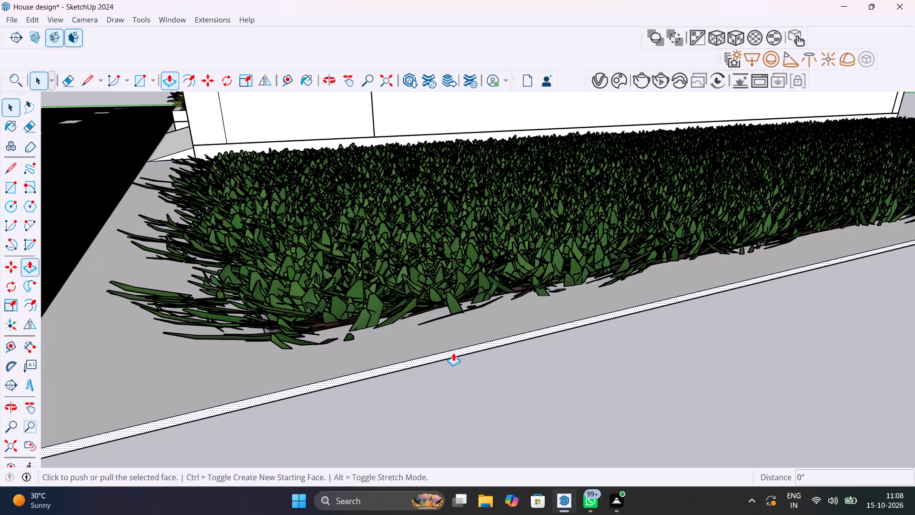
left_click(453, 353)
scroll(402, 323, "down", 7)
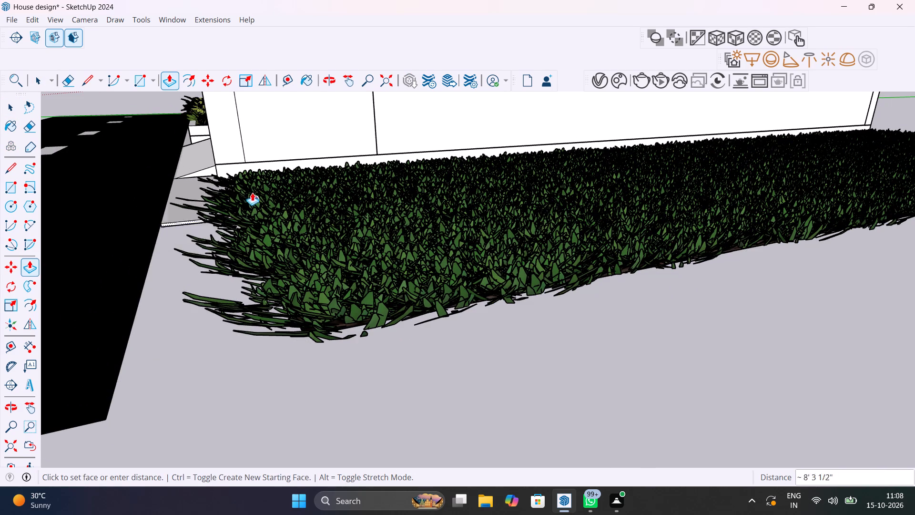
middle_click_drag(235, 182, 434, 225)
scroll(434, 225, "up", 1)
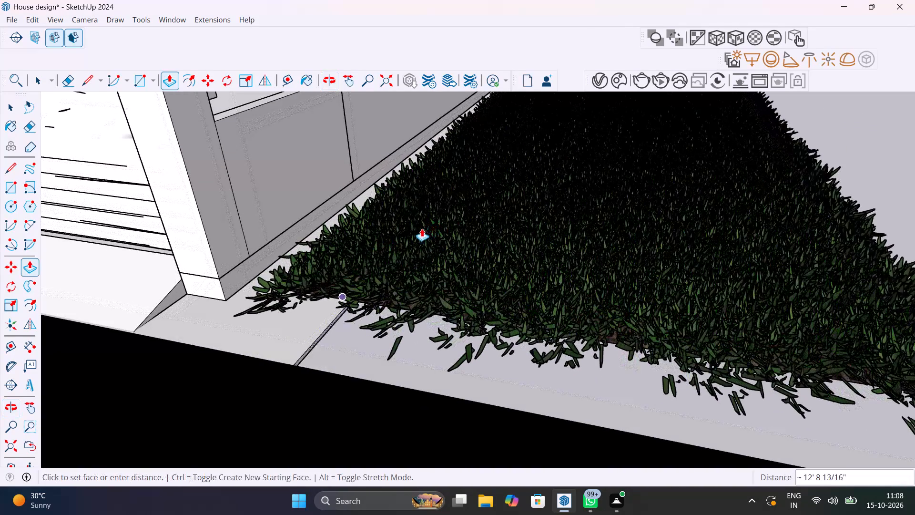
left_click(224, 299)
scroll(283, 348, "down", 16)
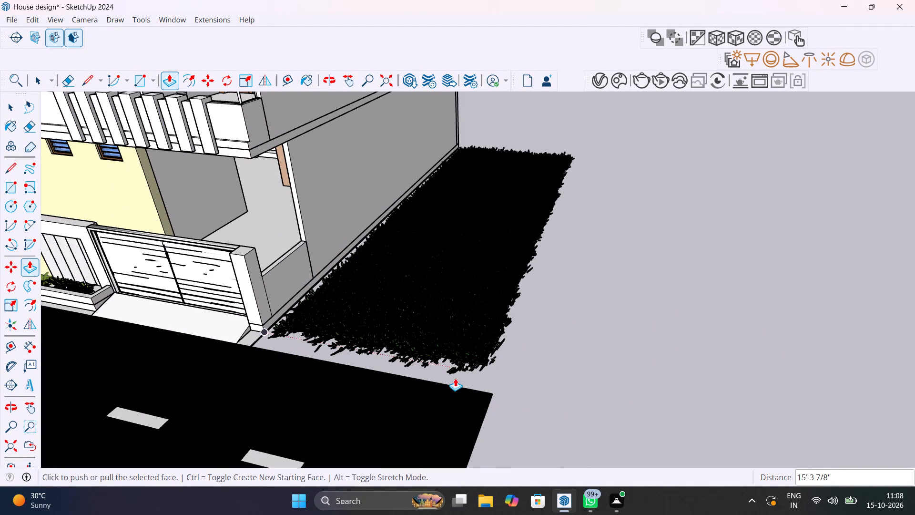
key("space")
Scale the grass strip on the gate side along the green axis by about 1.02, extending it toward the road.
scroll(443, 353, "up", 11)
left_click(371, 343)
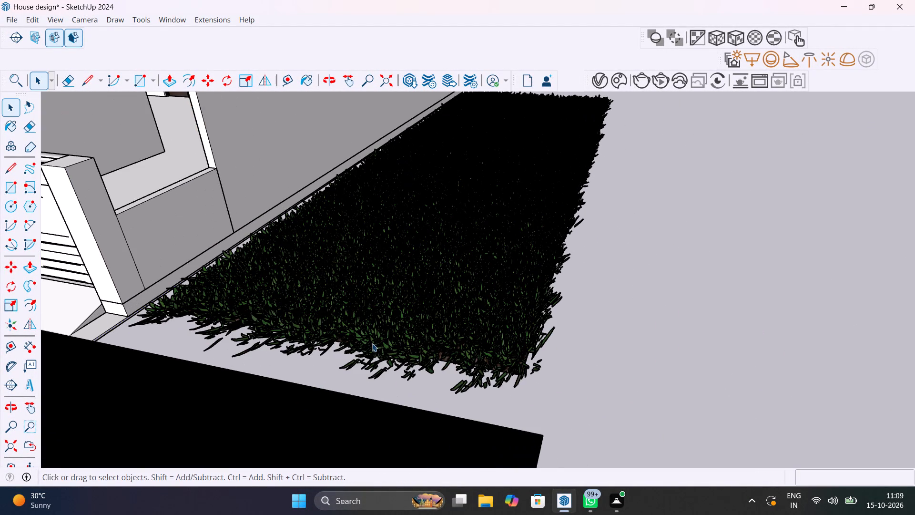
key("s")
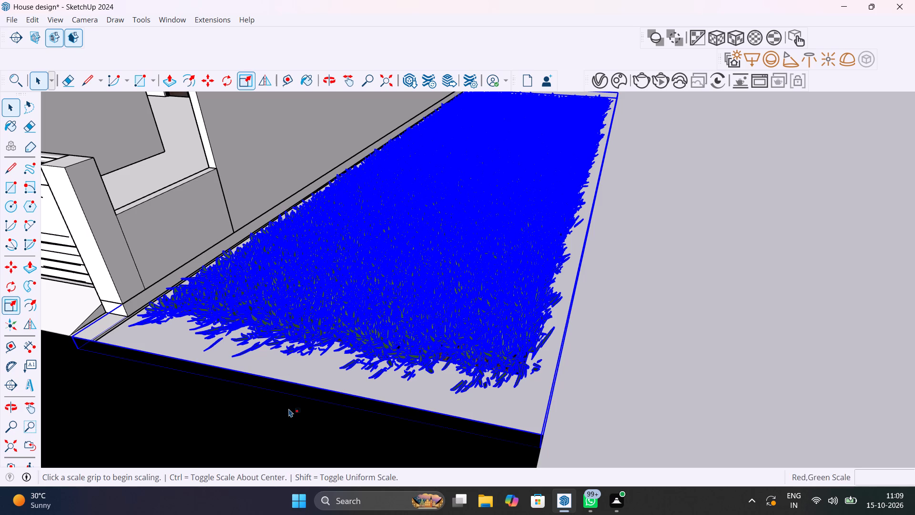
left_click(282, 391)
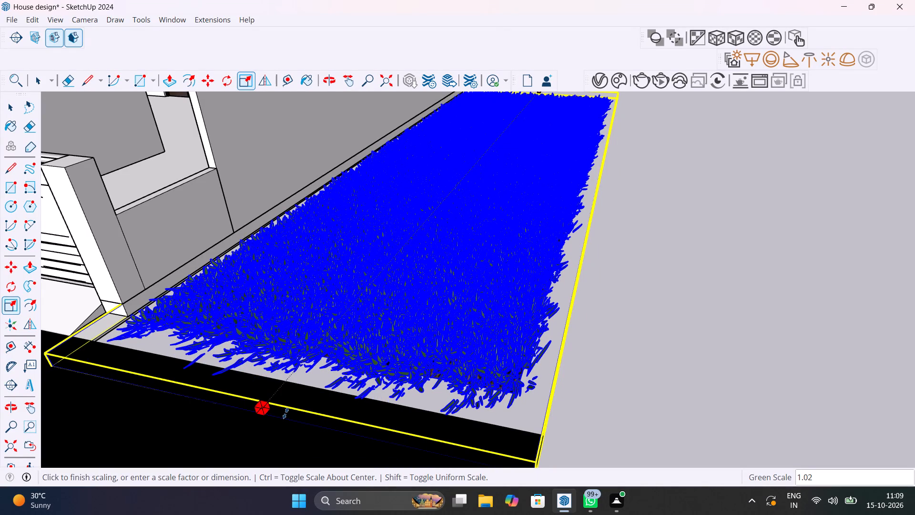
left_click(285, 413)
key("space")
left_click(712, 413)
scroll(602, 393, "down", 13)
key("space")
scroll(602, 393, "down", 7)
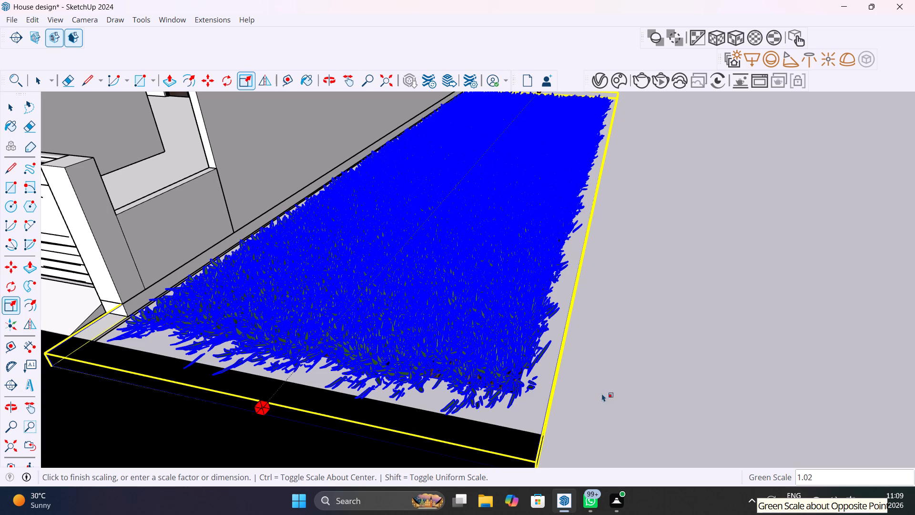
left_click(666, 386)
Examine the whole house front with the road and the grass strips on both sides.
scroll(656, 391, "down", 12)
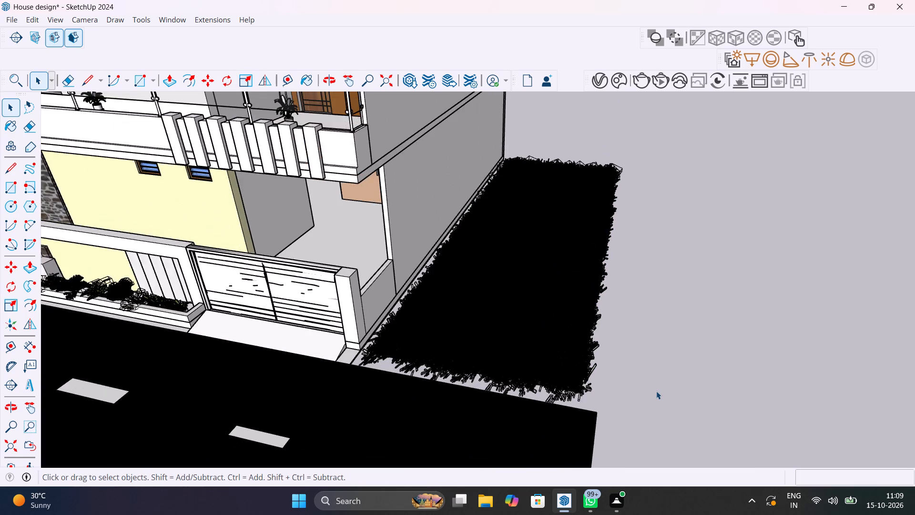
scroll(655, 391, "down", 14)
middle_click_drag(709, 389, 805, 321)
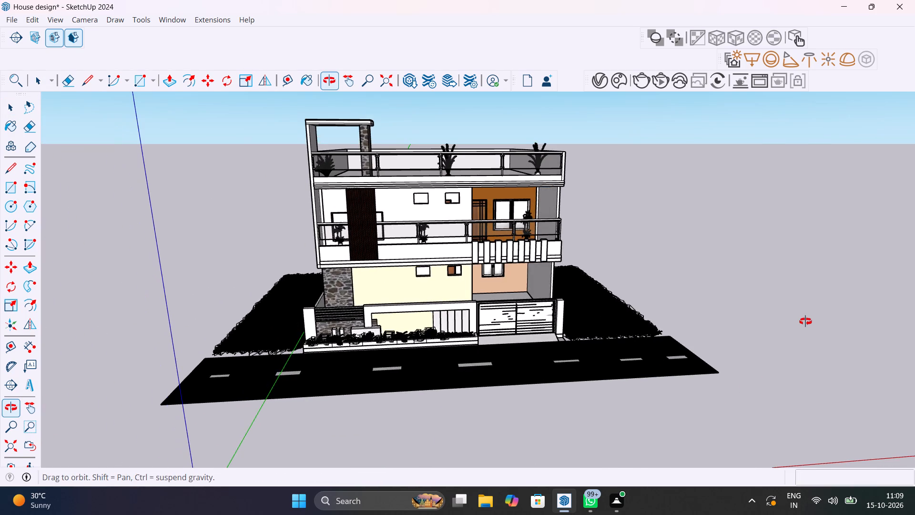
middle_click_drag(805, 321, 699, 321)
middle_click_drag(467, 337, 529, 368)
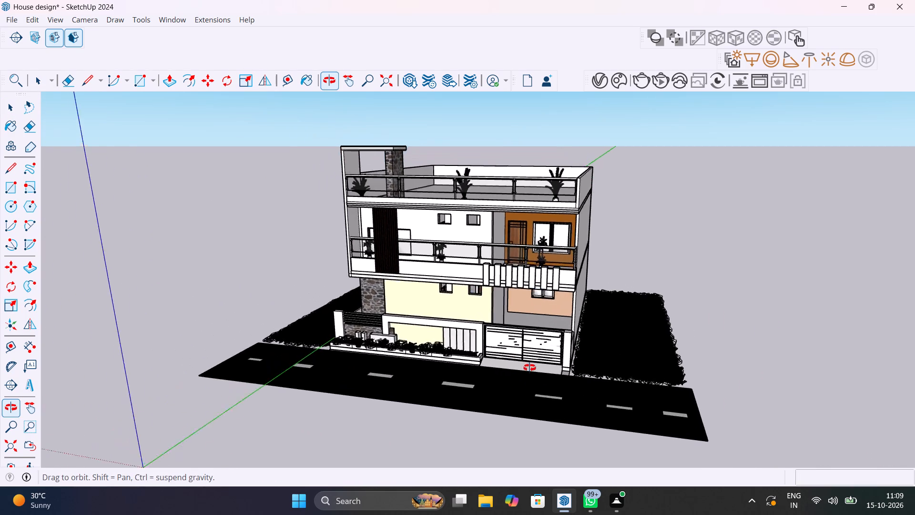
middle_click_drag(529, 368, 536, 401)
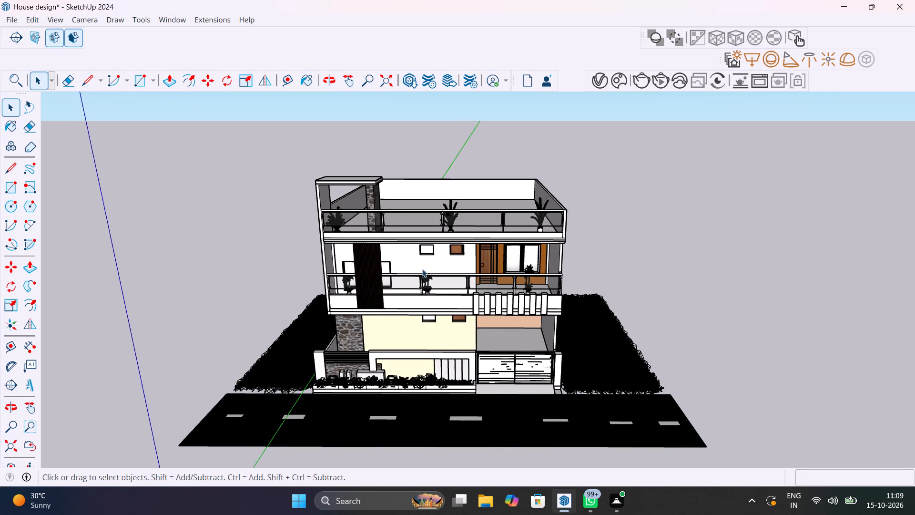
Search the 3D Warehouse models for "car".
left_click(209, 24)
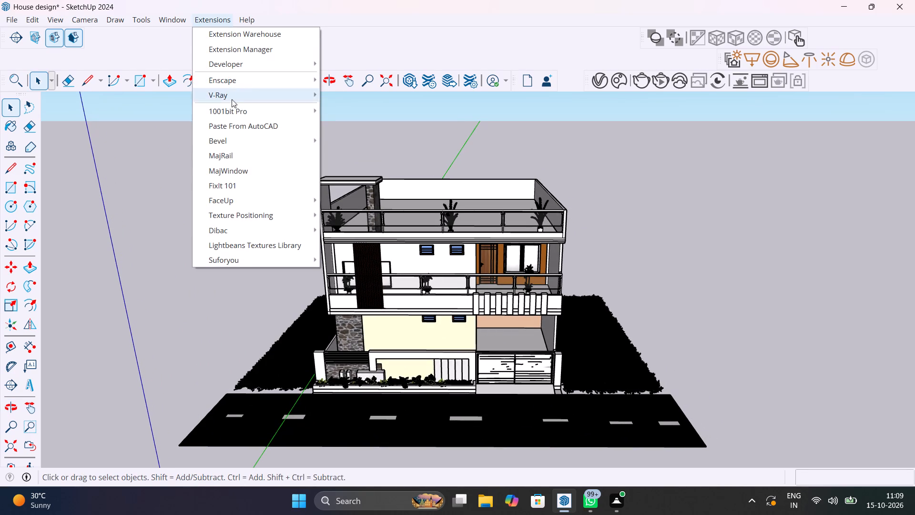
left_click(170, 21)
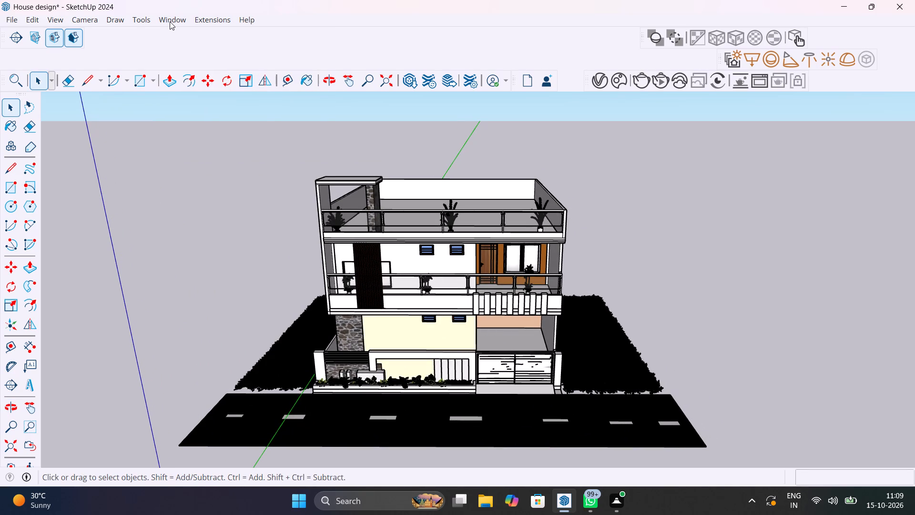
left_click(170, 21)
left_click(207, 112)
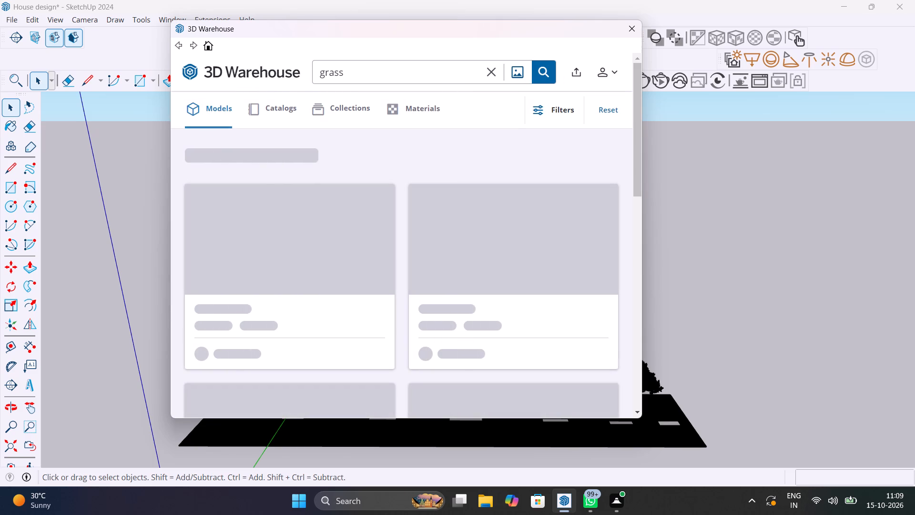
left_click(344, 72)
key("BackSpace")
key("BackSpace")
key("BackSpace")
key("BackSpace")
key("BackSpace")
key("BackSpace")
key("BackSpace")
key("BackSpace")
key("BackSpace")
key("BackSpace")
key("BackSpace")
key("BackSpace")
key("BackSpace")
key("BackSpace")
key("BackSpace")
key("BackSpace")
key("BackSpace")
key("BackSpace")
type("car")
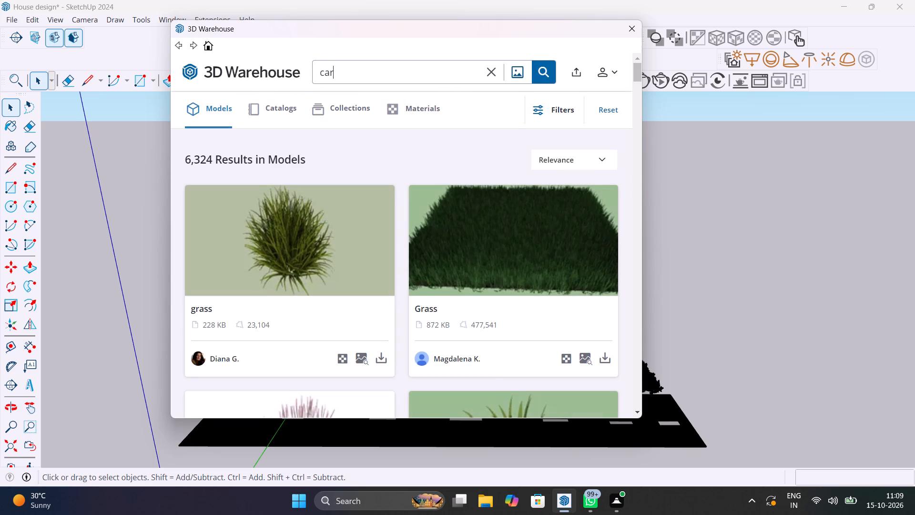
key("Return")
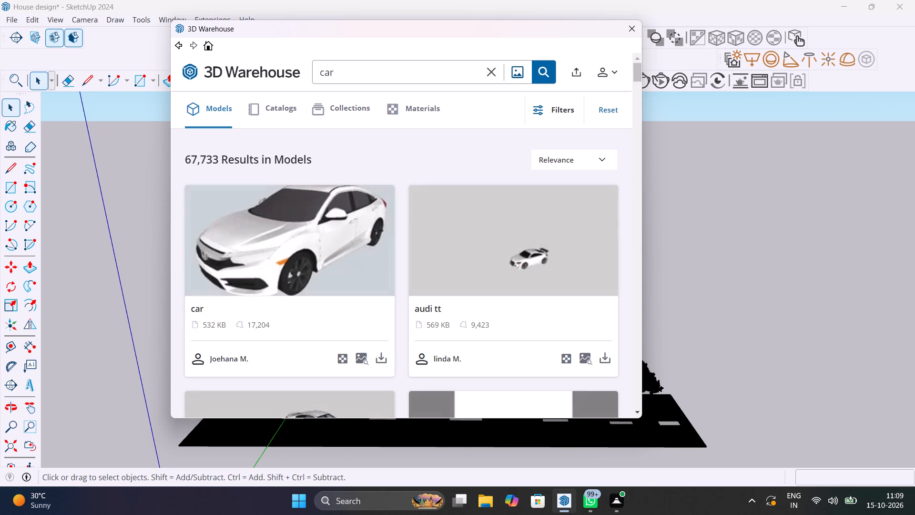
Browse the car models, load the 3 MB black car with red interior, and place it beside the gate-side grass strip.
scroll(424, 287, "down", 5)
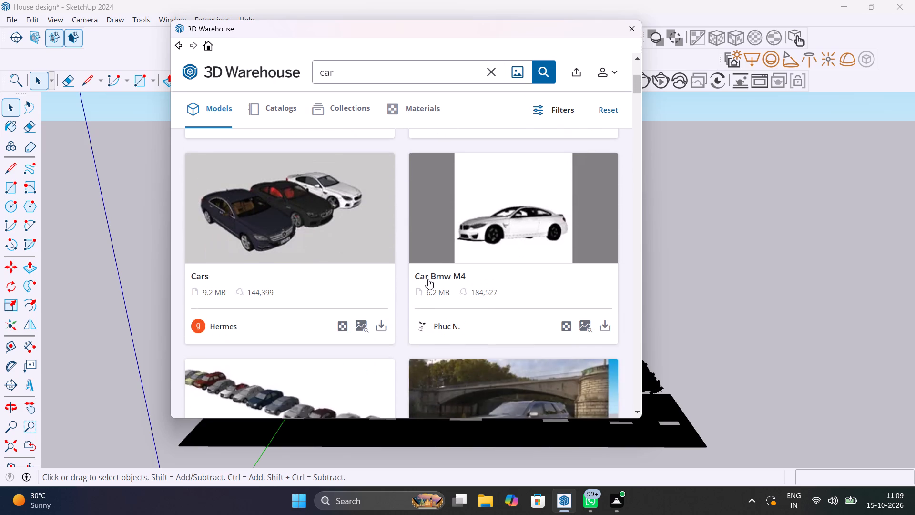
scroll(428, 279, "down", 8)
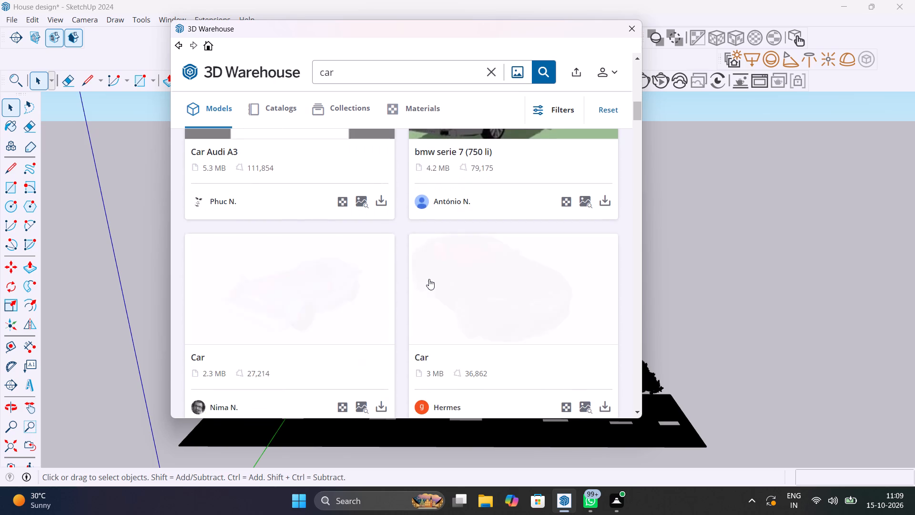
scroll(429, 279, "down", 2)
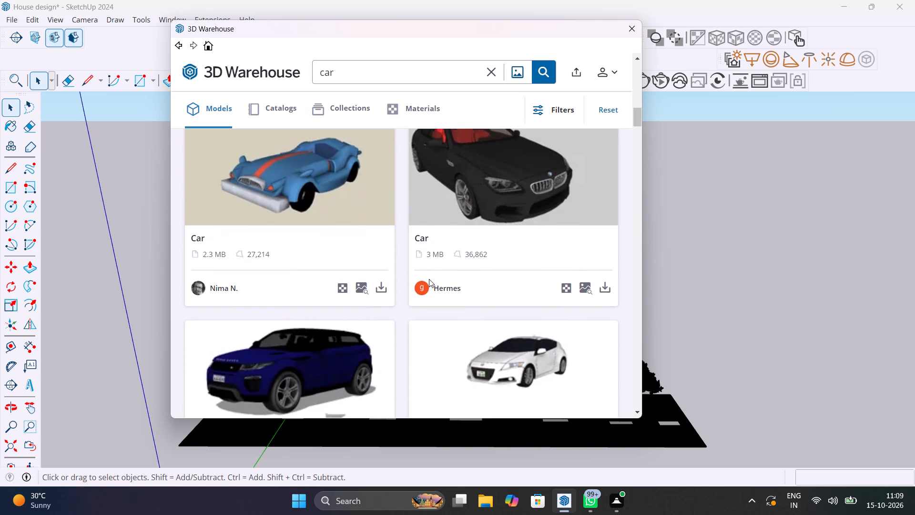
scroll(429, 279, "up", 1)
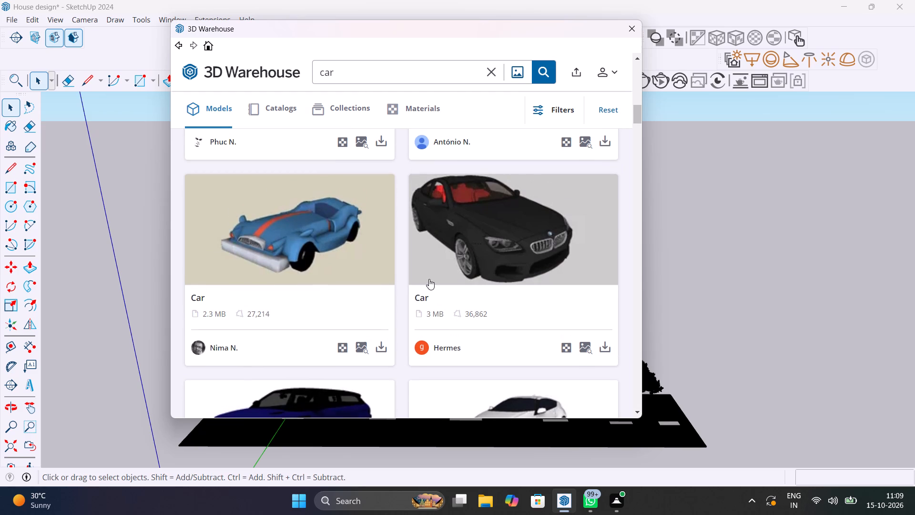
scroll(429, 279, "down", 2)
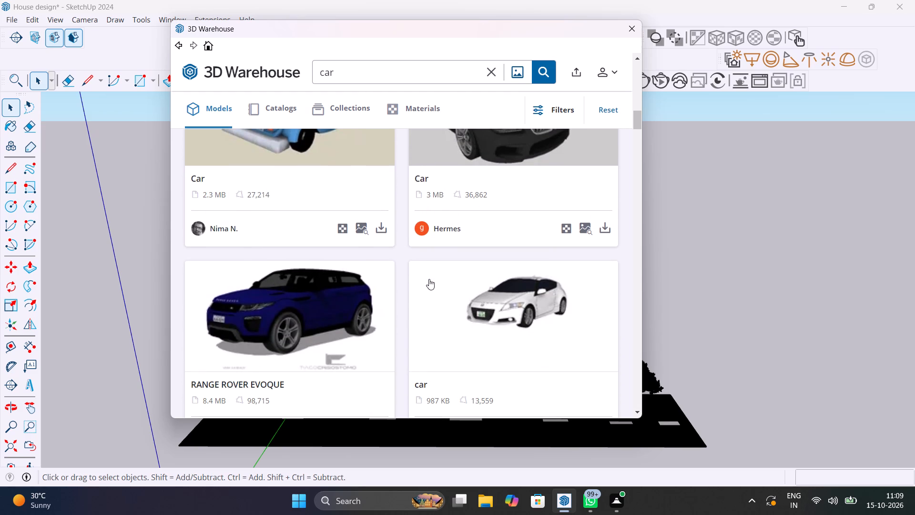
scroll(429, 279, "up", 1)
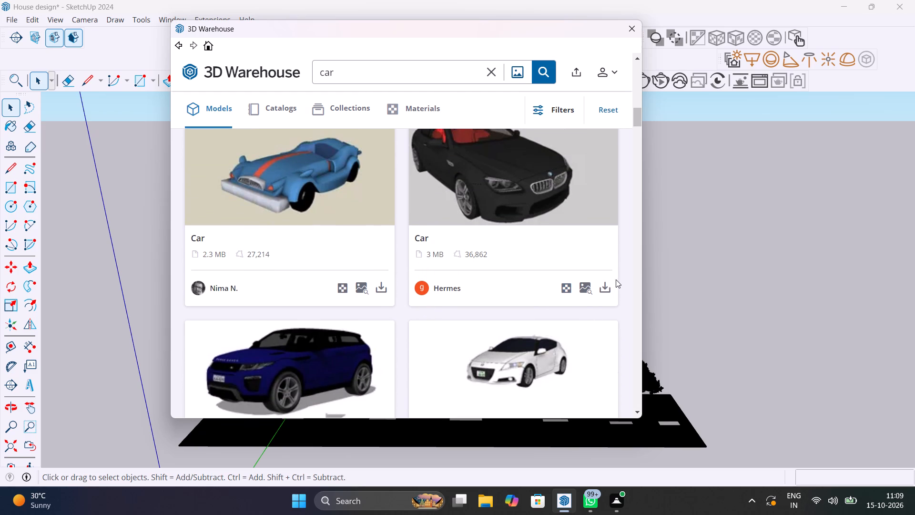
left_click(605, 286)
left_click(379, 238)
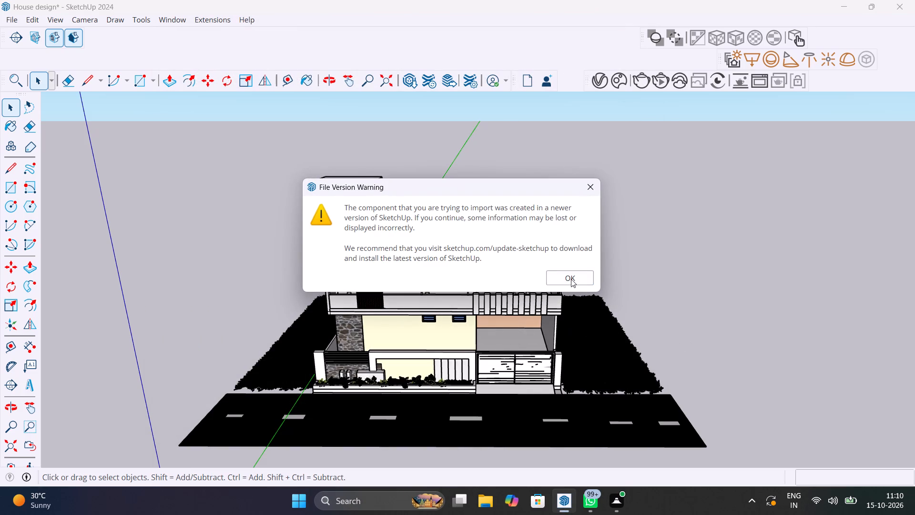
left_click(571, 279)
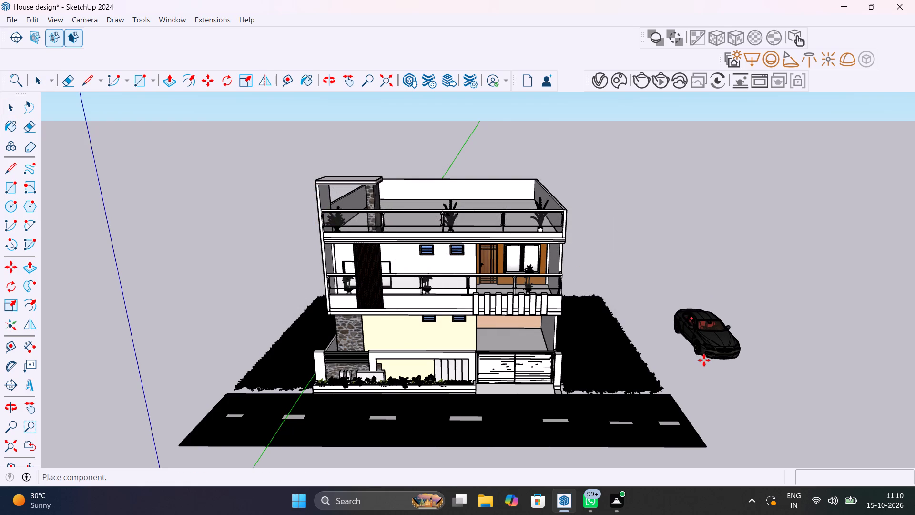
left_click(704, 360)
middle_click_drag(699, 365, 356, 321)
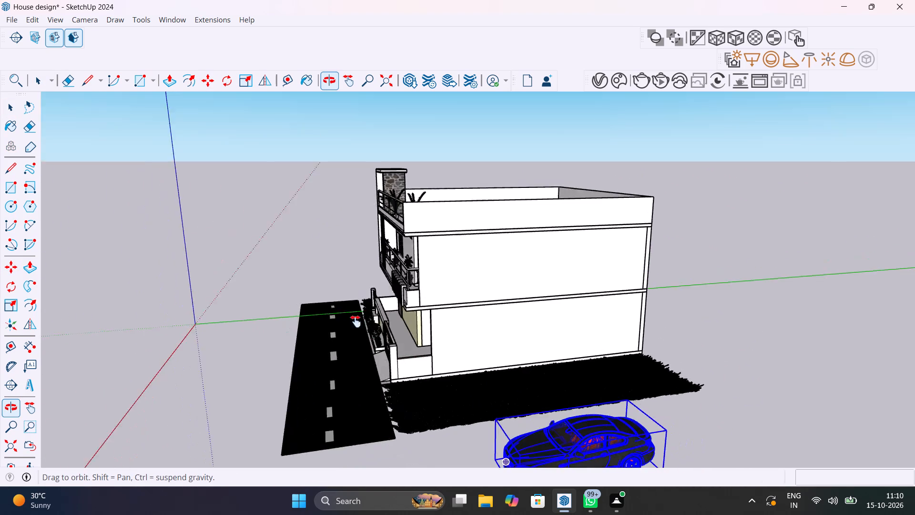
middle_click_drag(356, 321, 325, 315)
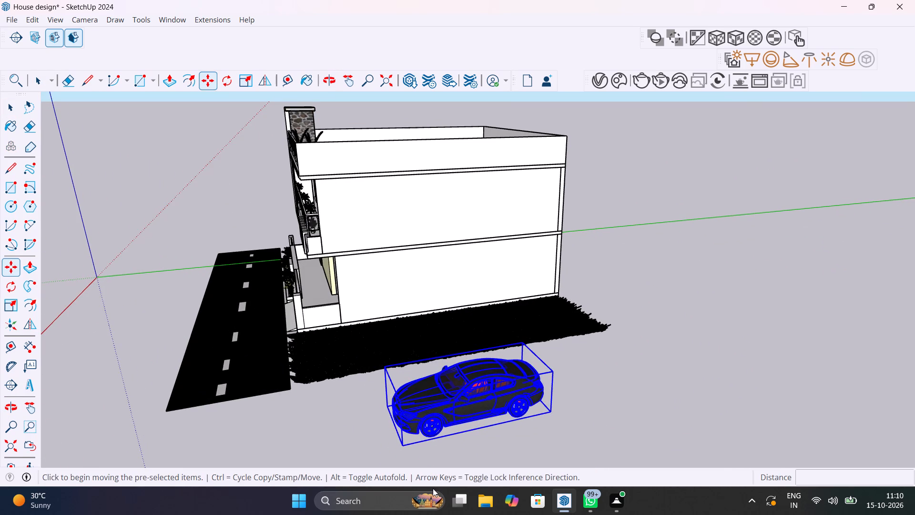
Move the black car from beside the grass strip into the parking porch behind the gate, resting on the porch floor.
key("m")
middle_click_drag(448, 442, 622, 473)
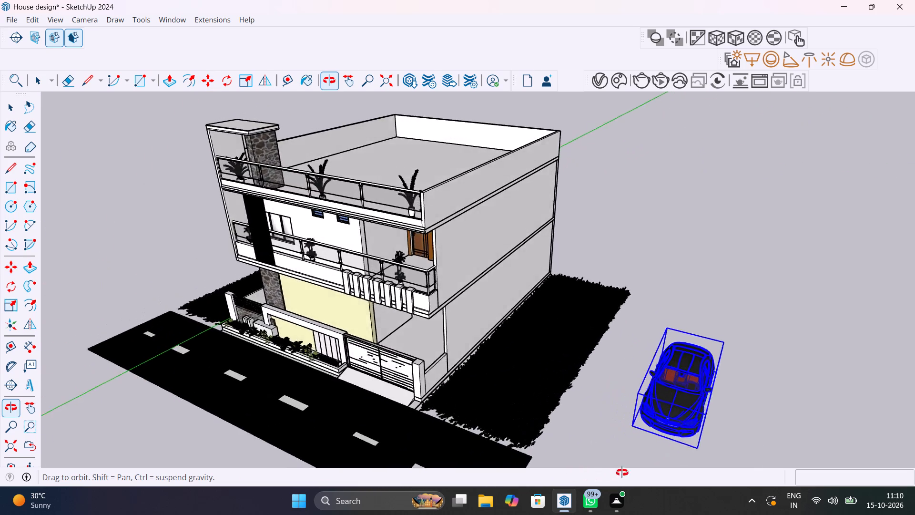
middle_click_drag(622, 473, 672, 463)
left_click(691, 385)
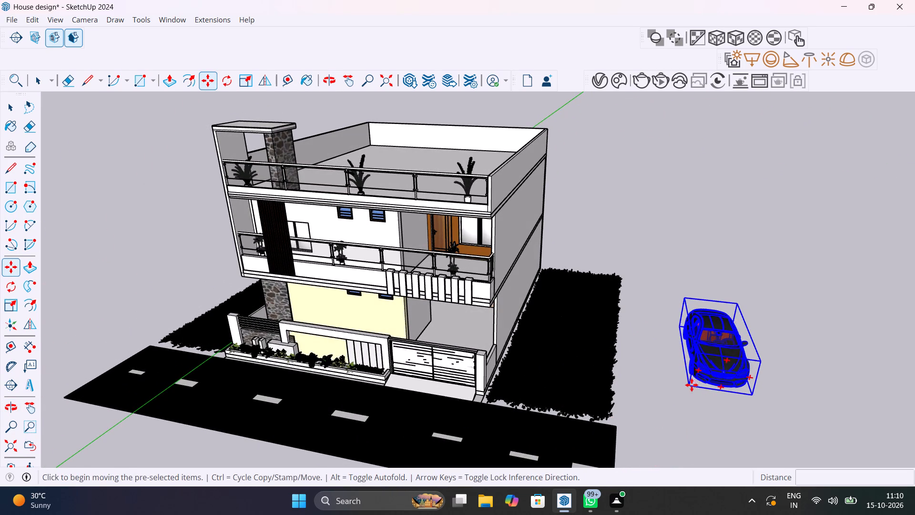
scroll(437, 352, "up", 19)
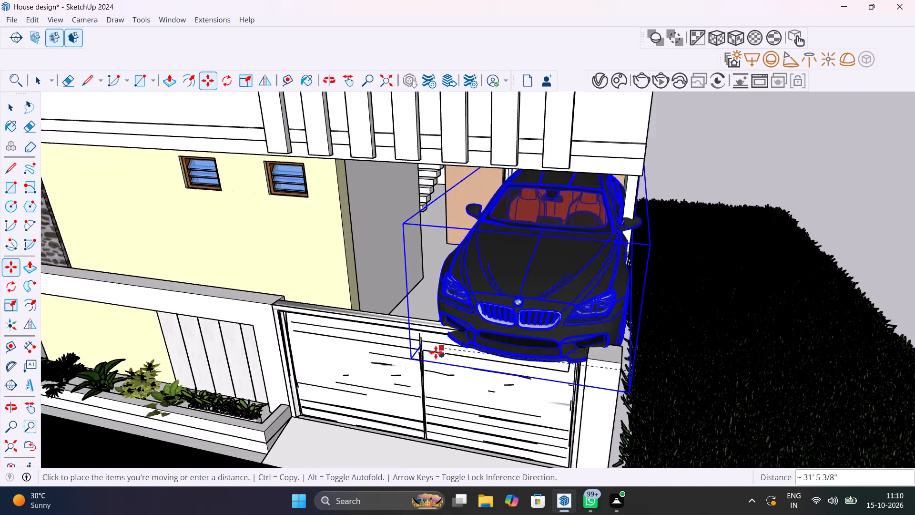
middle_click_drag(494, 339, 677, 383)
scroll(677, 383, "up", 1)
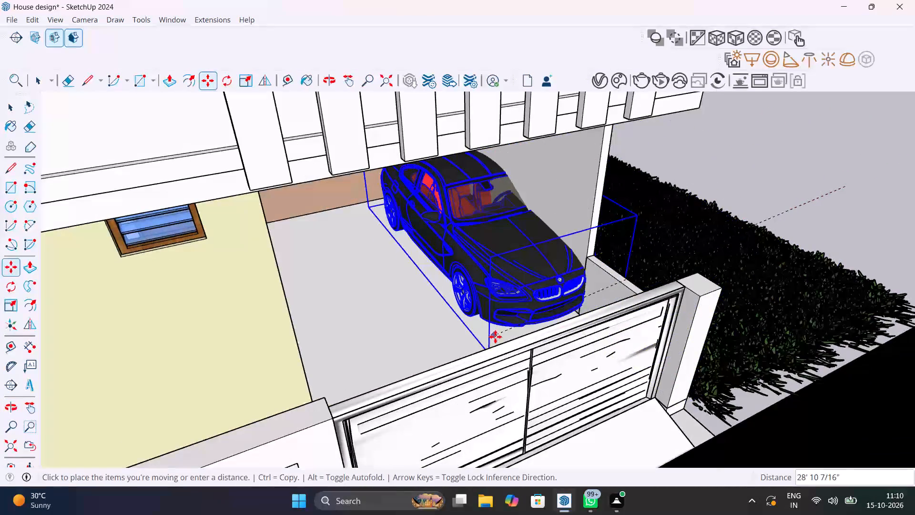
scroll(495, 337, "up", 10)
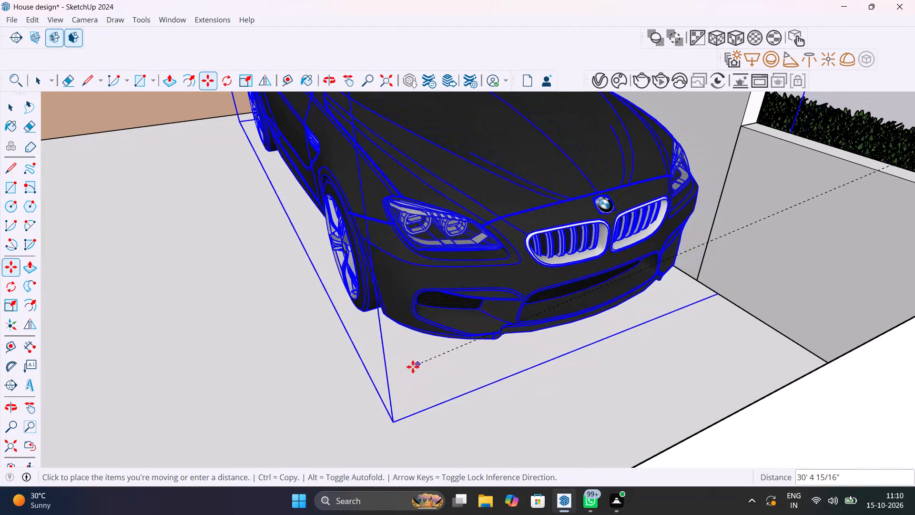
left_click(387, 390)
key("space")
scroll(426, 398, "down", 6)
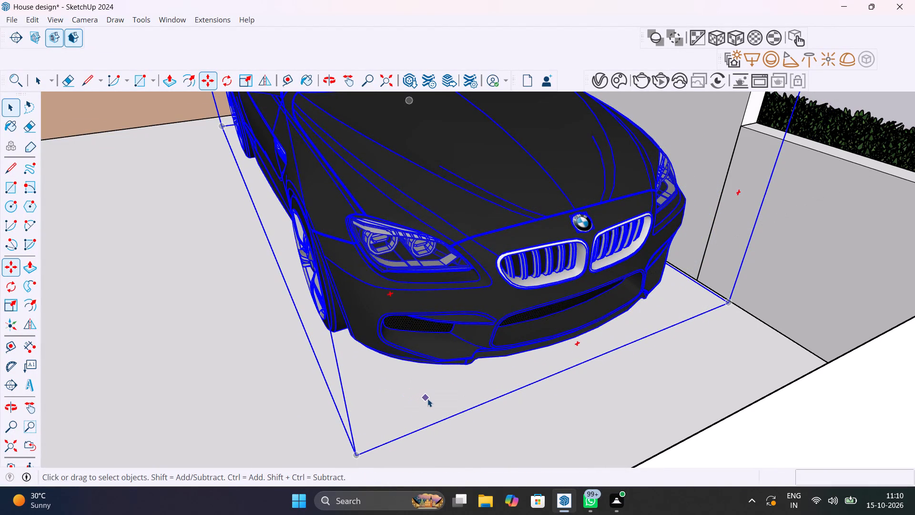
scroll(427, 399, "down", 8)
scroll(427, 398, "down", 13)
left_click(862, 262)
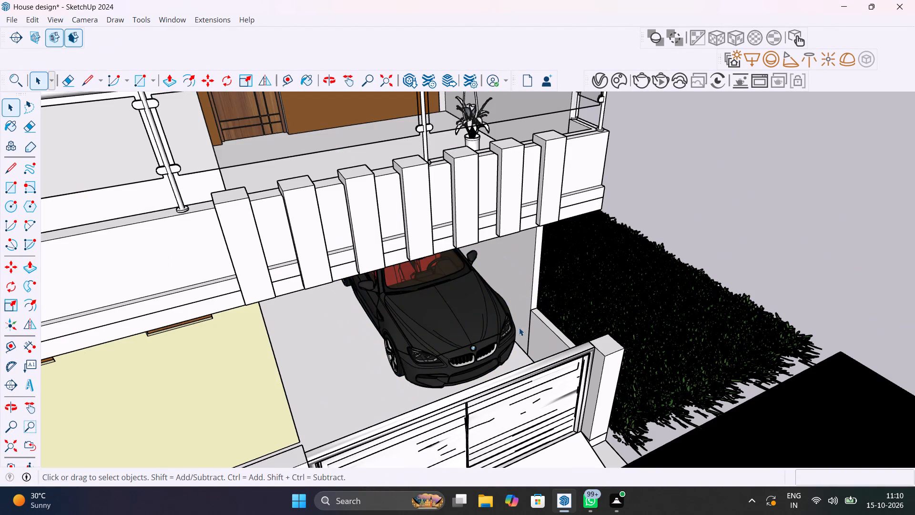
Move the car about 1' 9 9/16" across the porch, away from the side boundary wall.
middle_click_drag(504, 323, 406, 299)
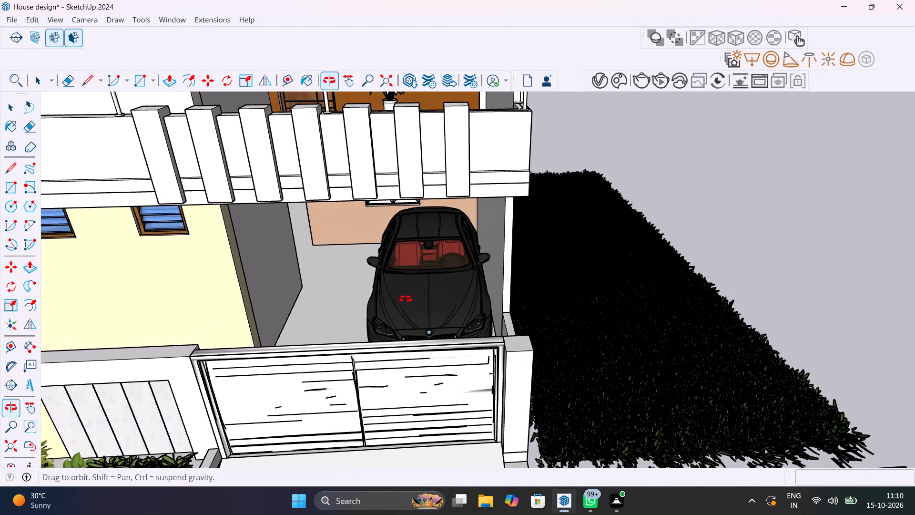
middle_click_drag(406, 299, 525, 305)
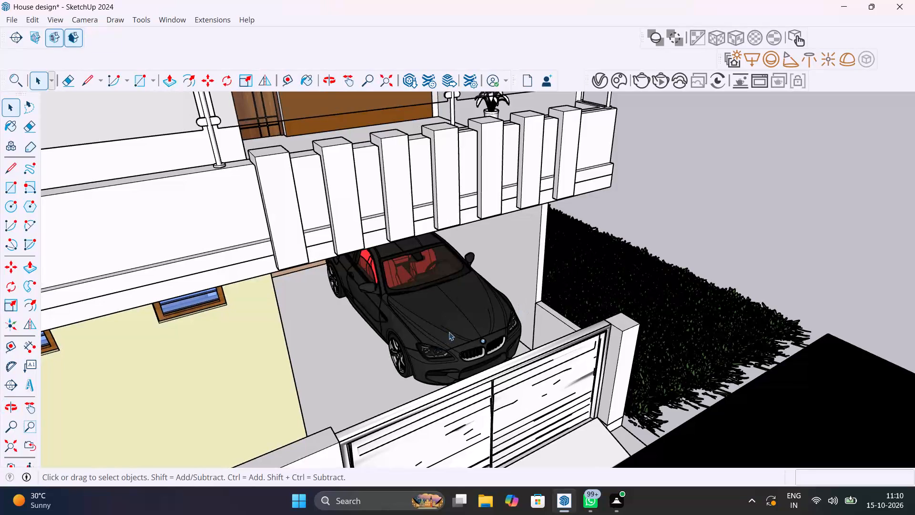
left_click(449, 332)
scroll(433, 334, "up", 9)
key("m")
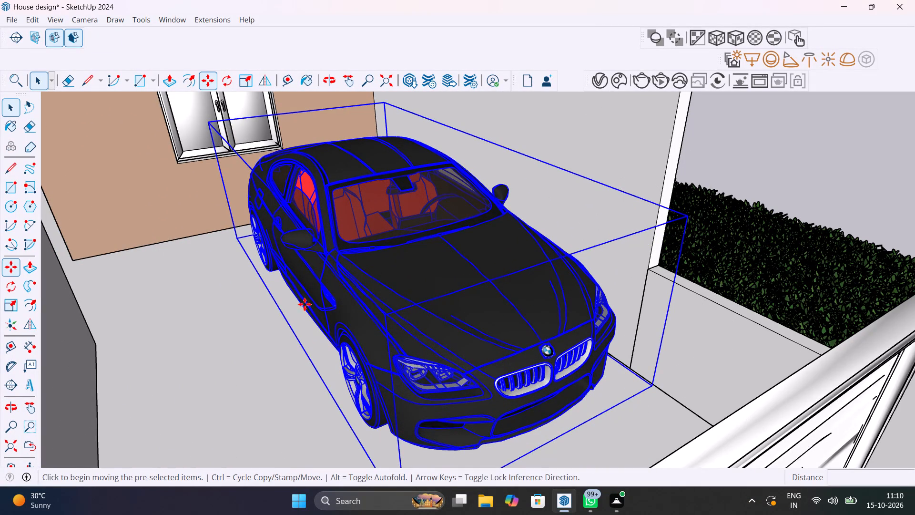
left_click(239, 241)
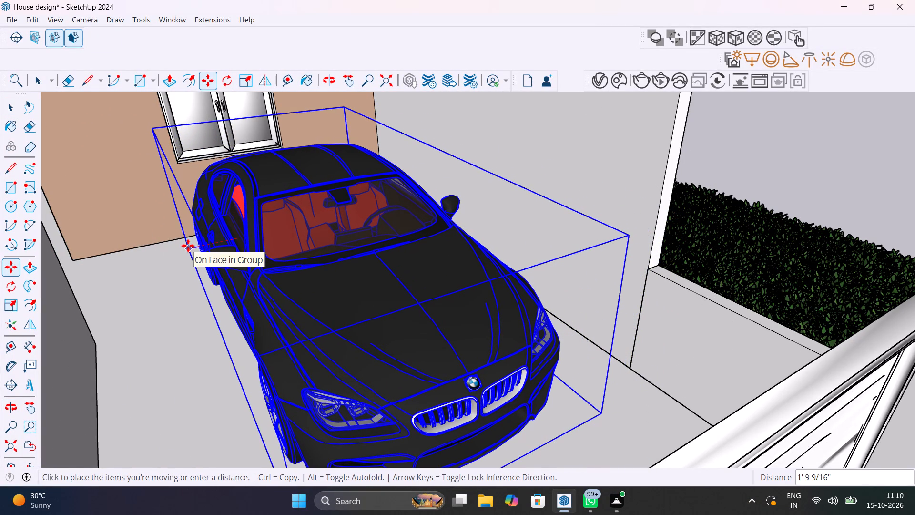
left_click(188, 246)
key("space")
scroll(286, 322, "down", 6)
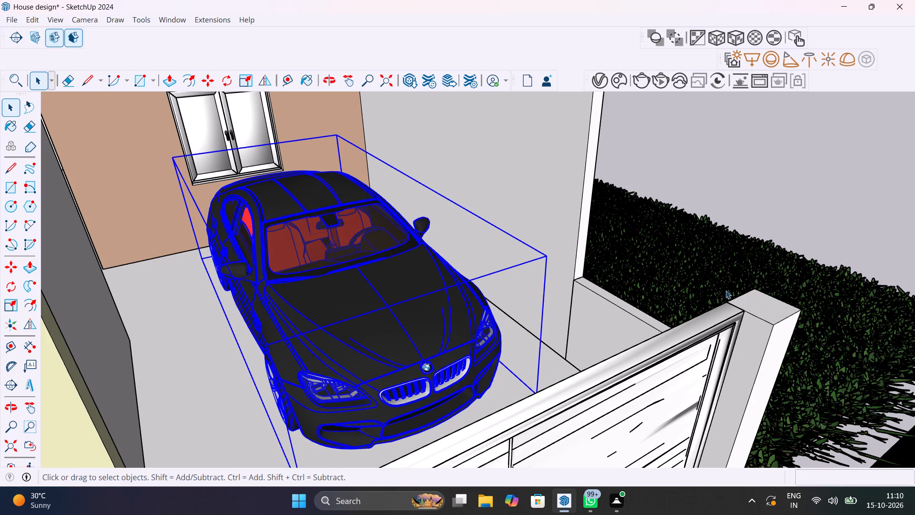
left_click(850, 164)
Examine the car's position in the porch relative to the gate, side wall and rear wall.
middle_click_drag(577, 310, 493, 293)
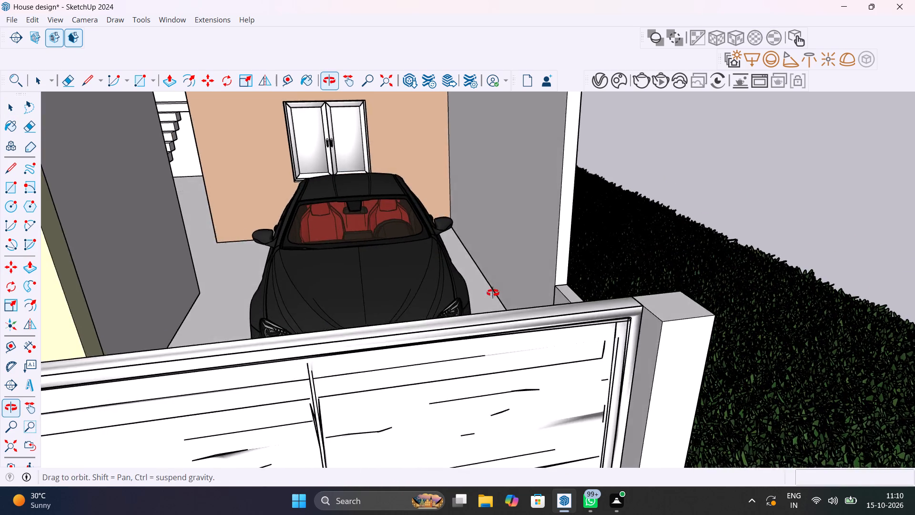
middle_click_drag(493, 293, 489, 319)
scroll(400, 356, "up", 10)
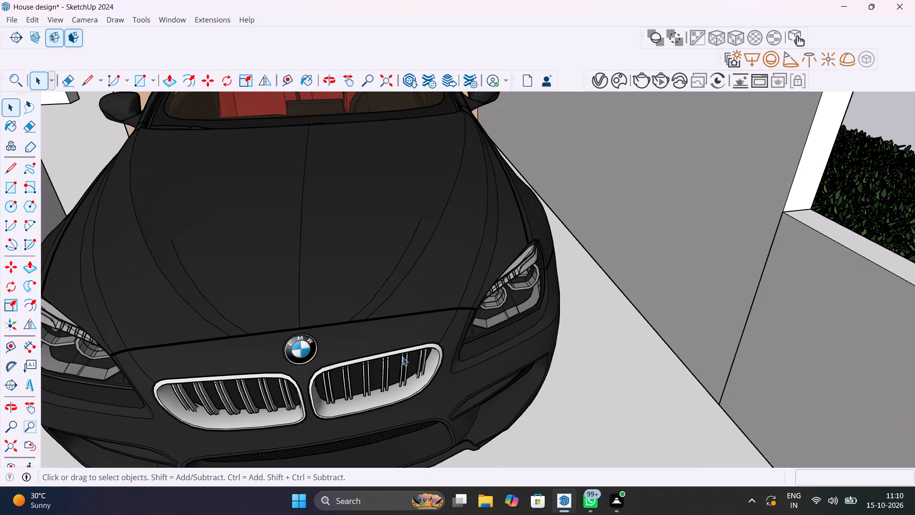
scroll(403, 357, "down", 3)
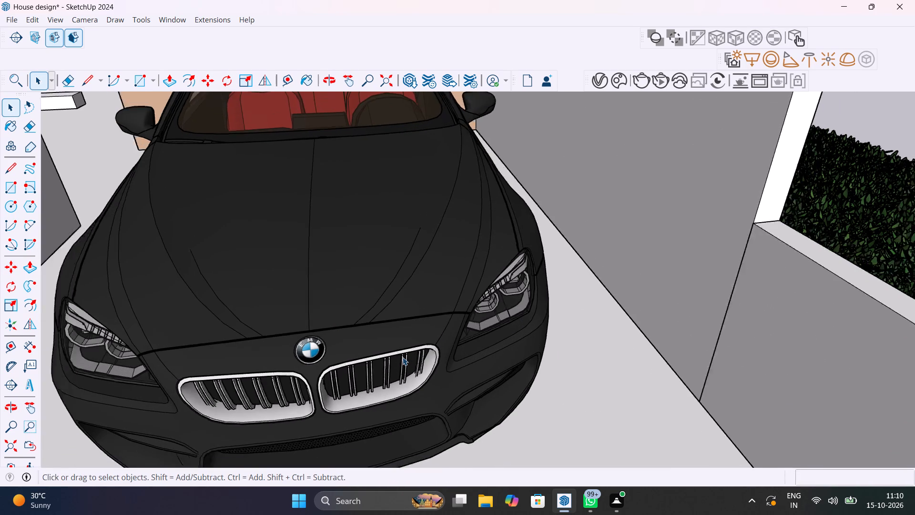
scroll(403, 357, "down", 16)
scroll(420, 363, "down", 7)
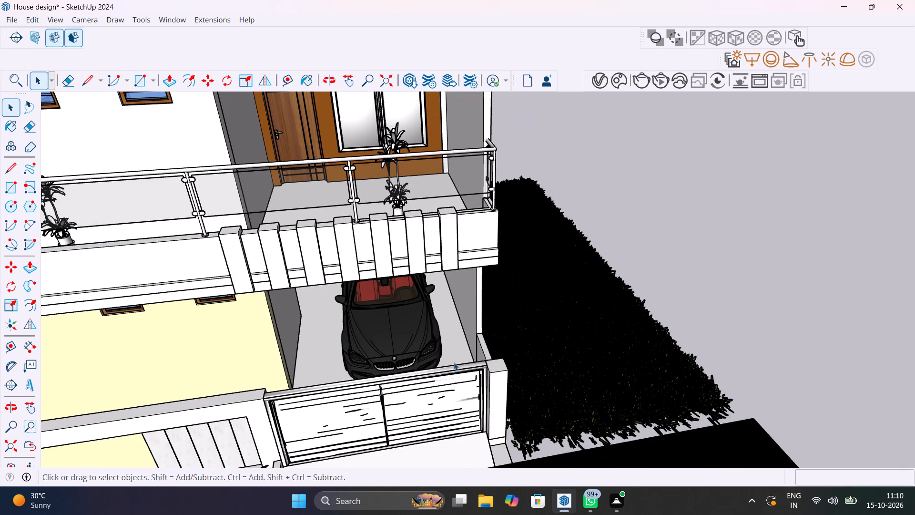
scroll(453, 362, "down", 10)
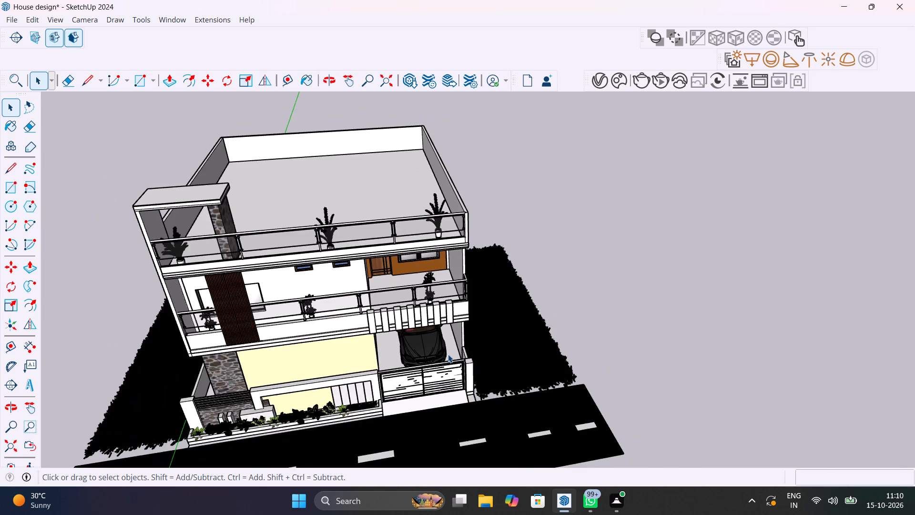
Frame the whole front elevation straight on from a low viewpoint, with the road and both grass strips in view.
middle_click_drag(460, 349, 445, 288)
scroll(399, 291, "up", 2)
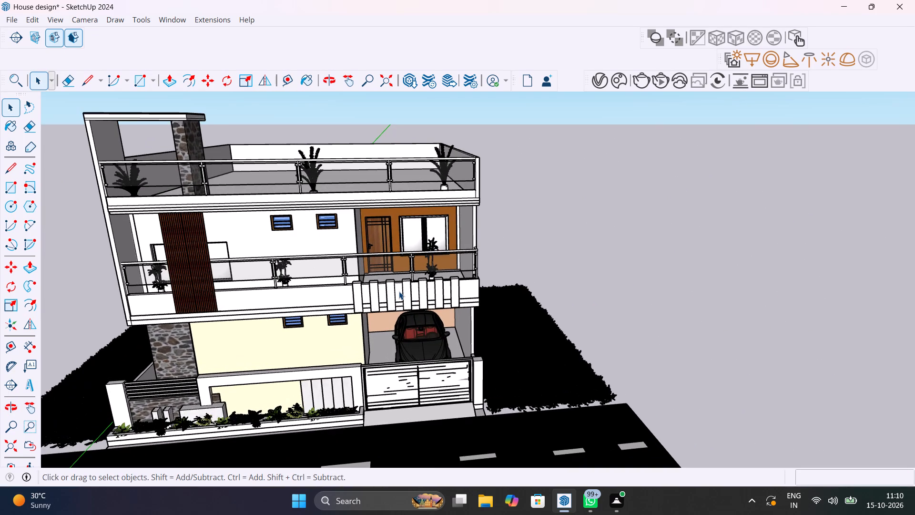
middle_click_drag(460, 277, 593, 245, "shift")
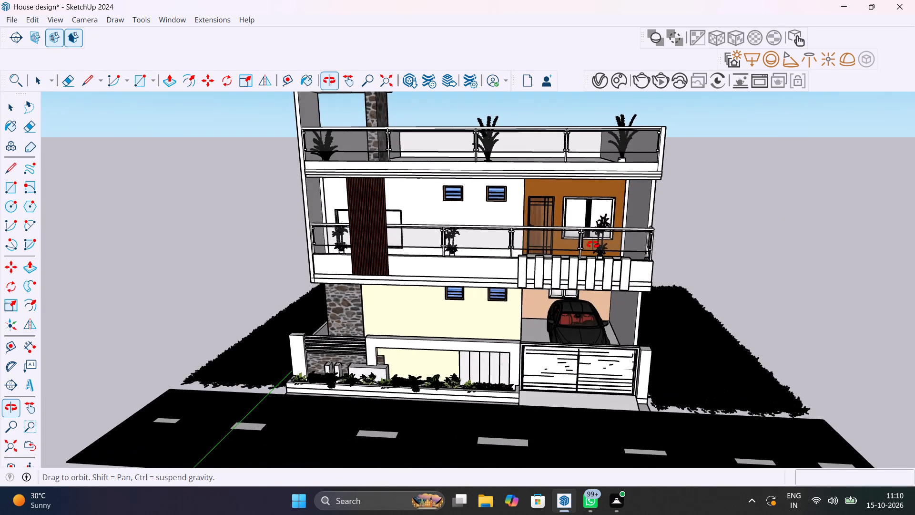
middle_click_drag(593, 245, 582, 246, "shift")
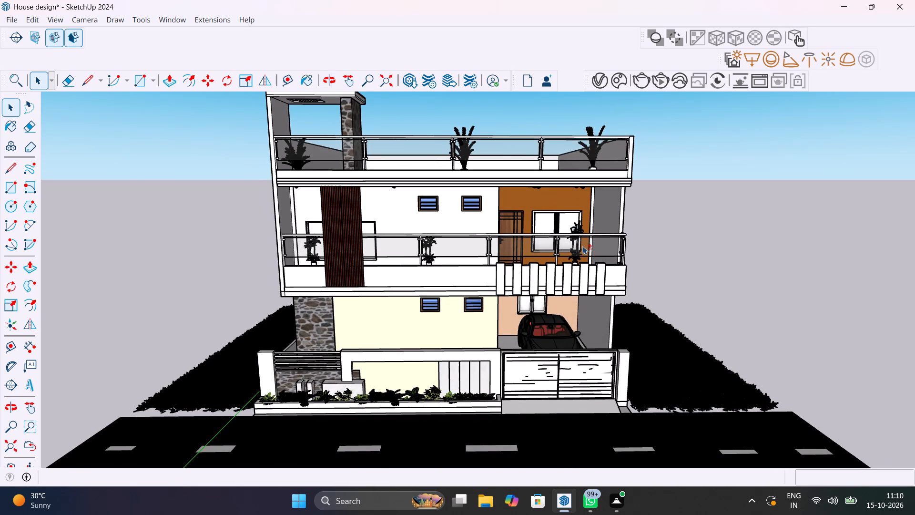
middle_click_drag(583, 247, 586, 252, "shift")
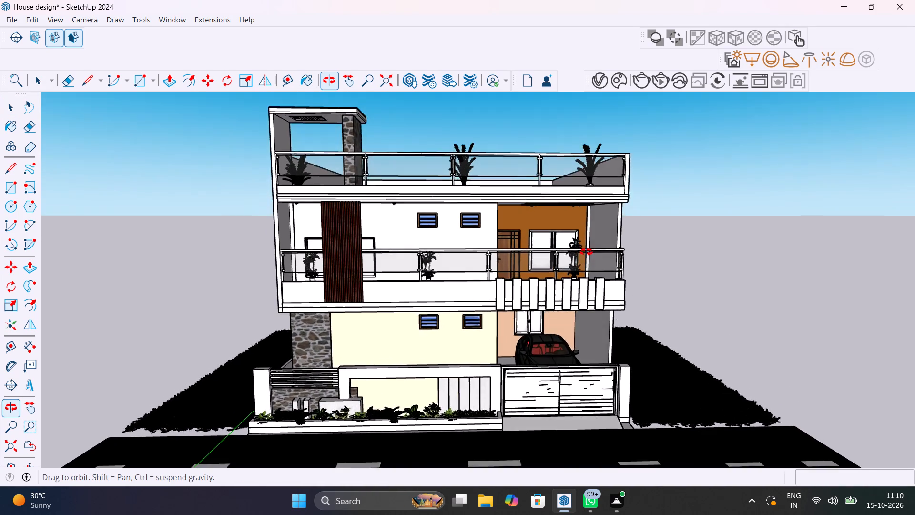
middle_click_drag(586, 252, 579, 246, "shift")
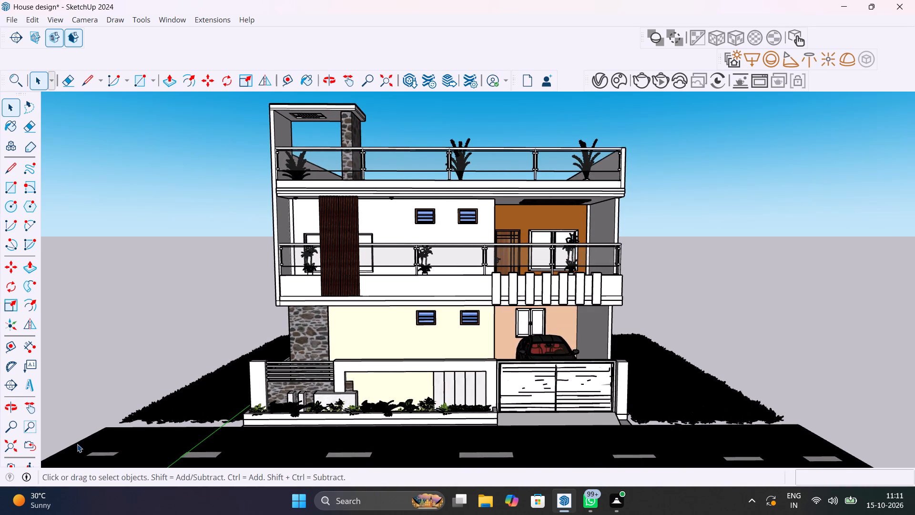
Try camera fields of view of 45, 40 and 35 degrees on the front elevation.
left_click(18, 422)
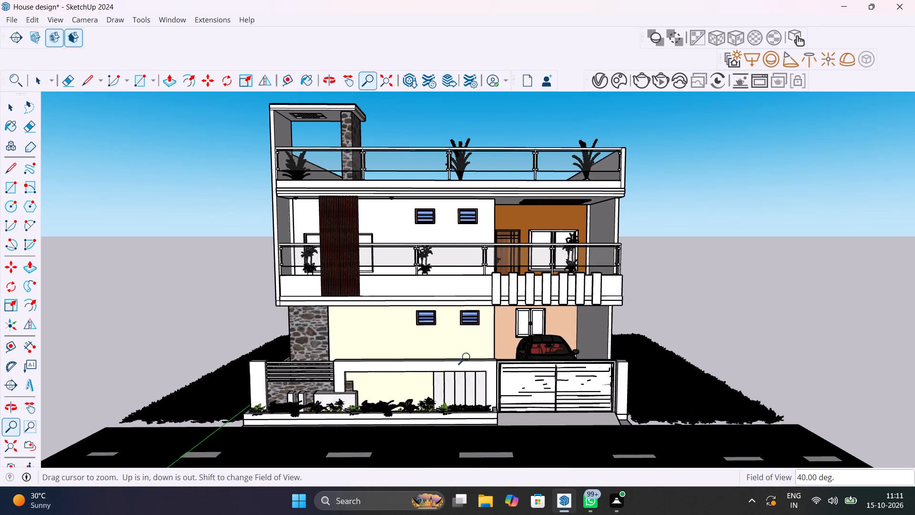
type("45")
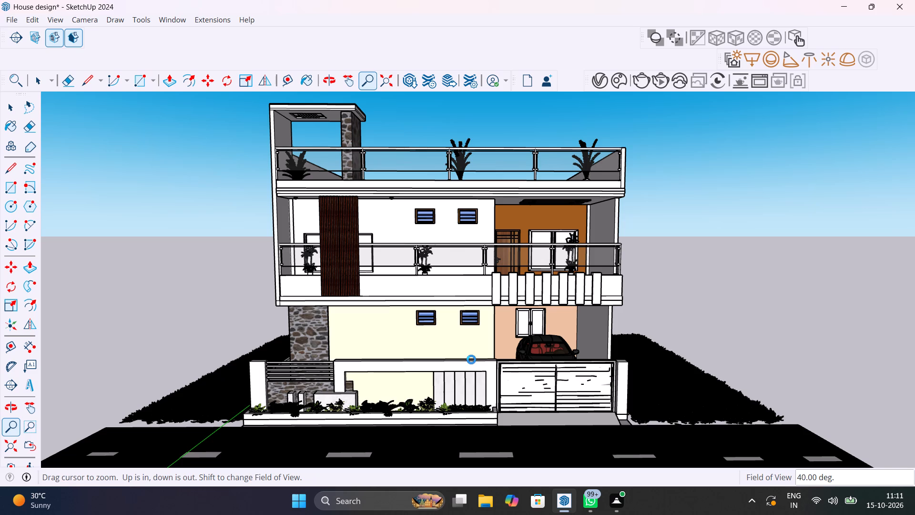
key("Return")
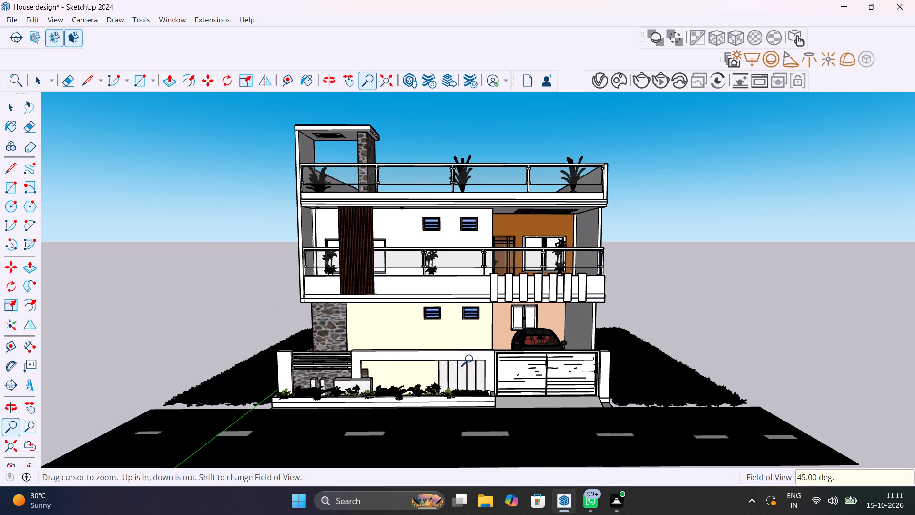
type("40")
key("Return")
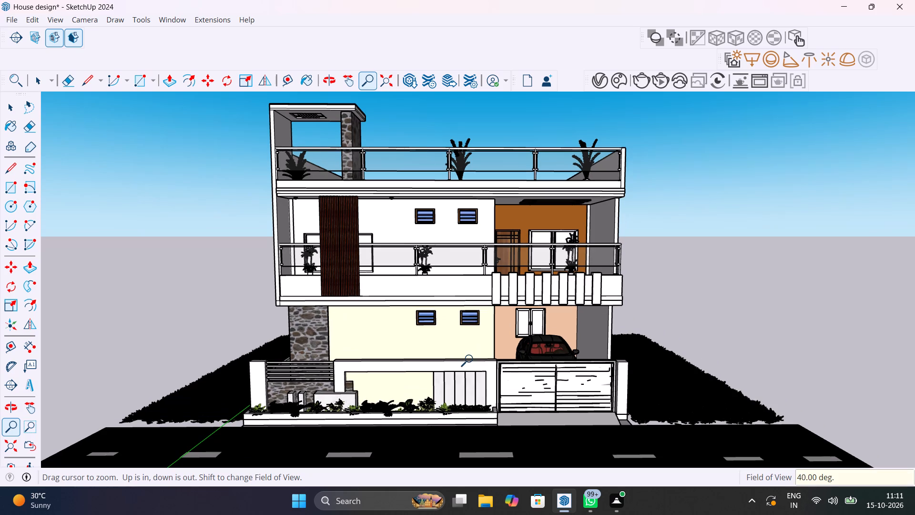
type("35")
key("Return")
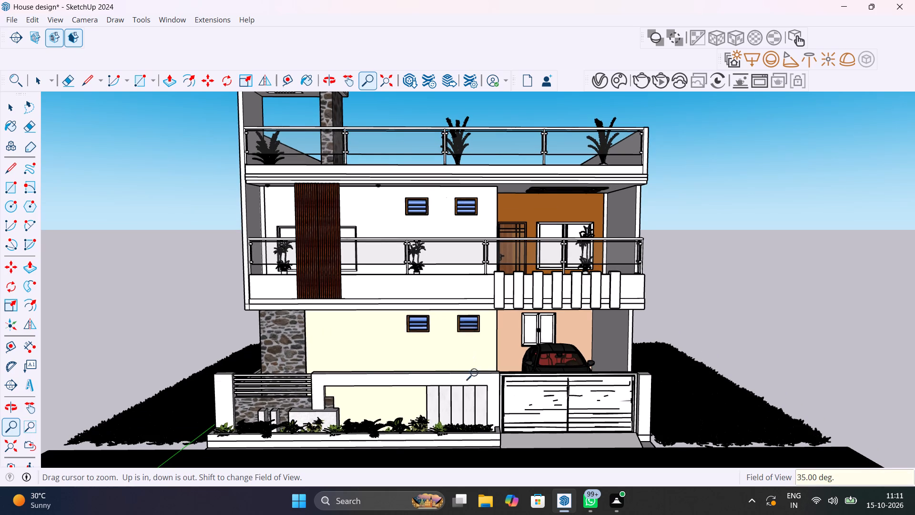
Adjust the front view slightly and set the camera field of view to 40 degrees.
middle_click_drag(487, 412, 482, 408)
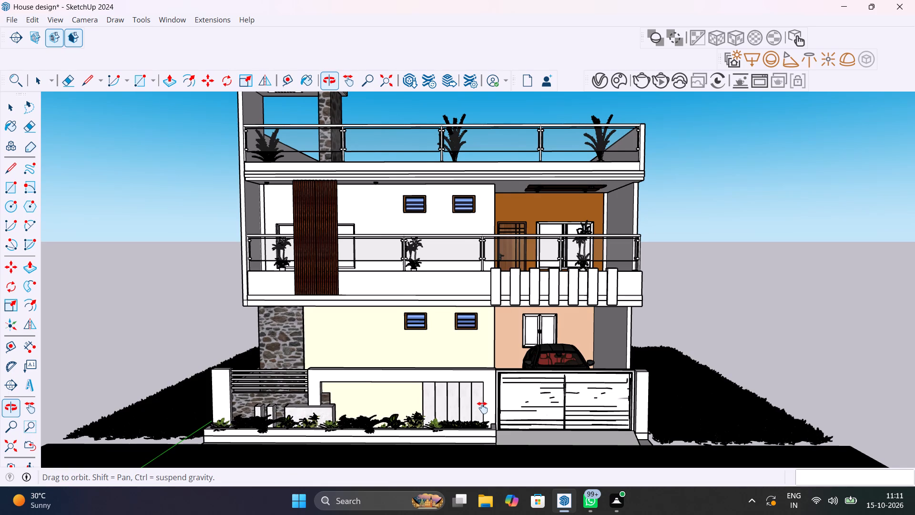
middle_click_drag(482, 408, 483, 417)
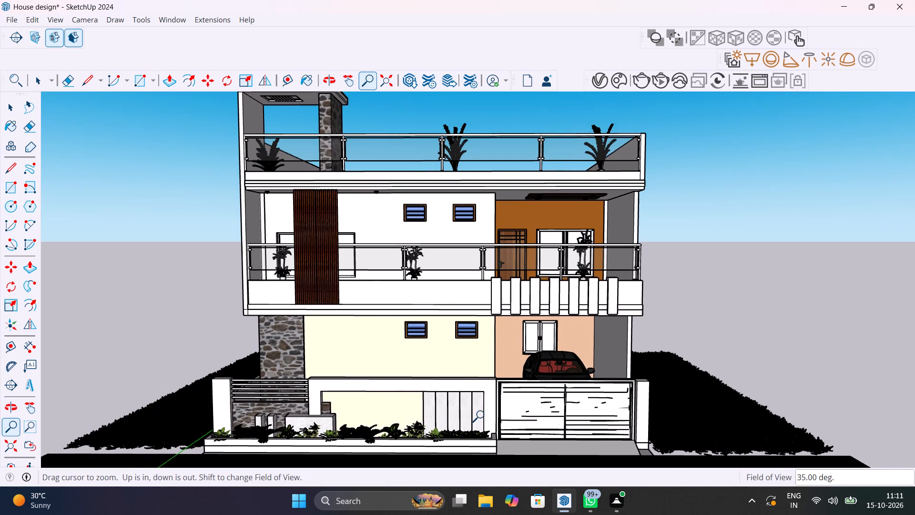
type("40")
key("Return")
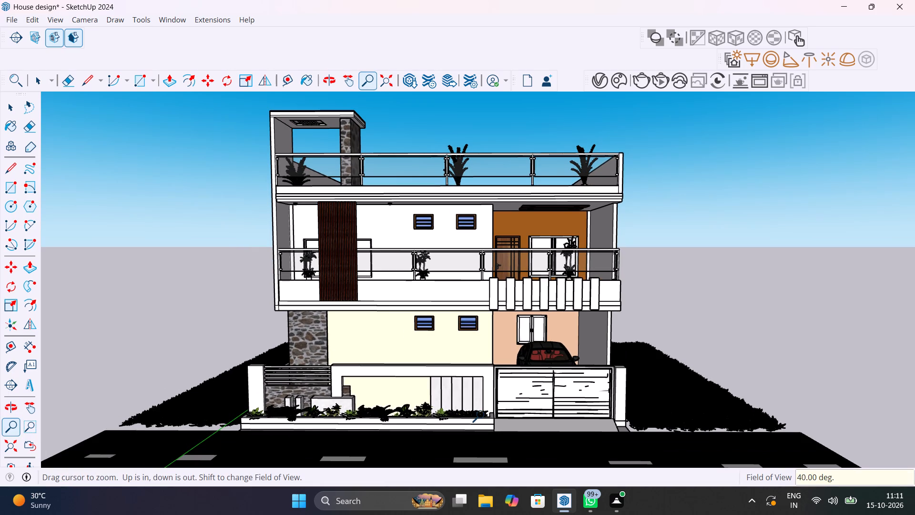
Add a scene that stores the current front elevation view.
key("space")
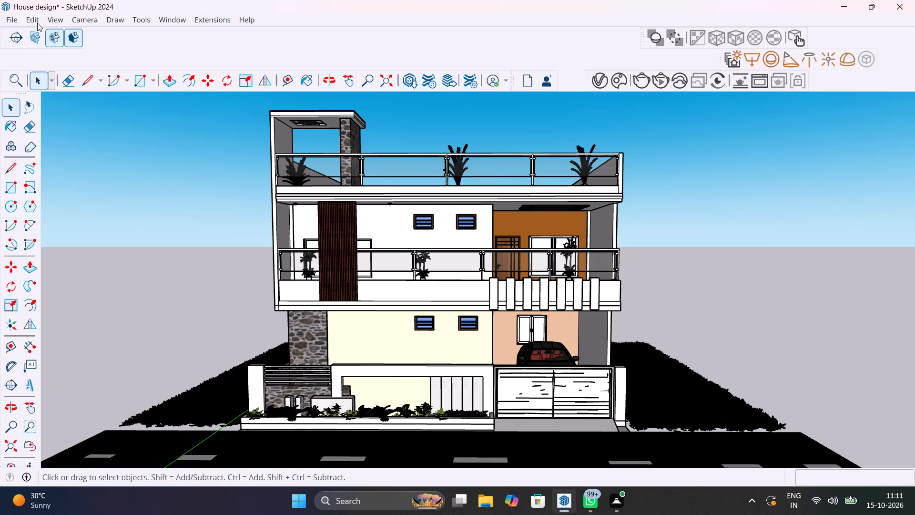
left_click(36, 23)
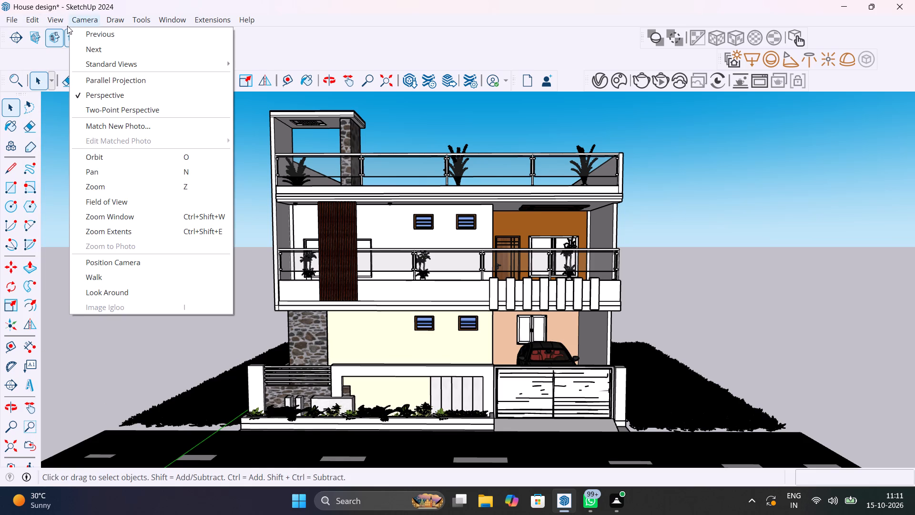
left_click(113, 243)
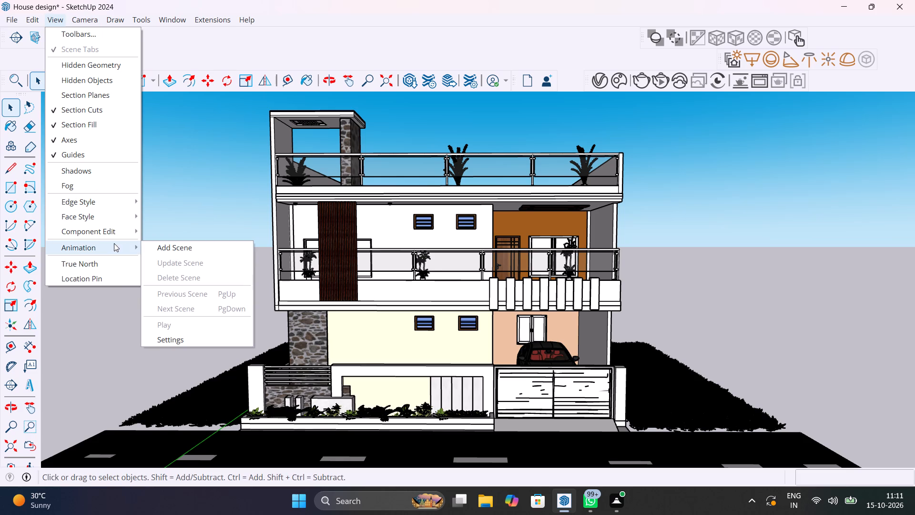
left_click(183, 250)
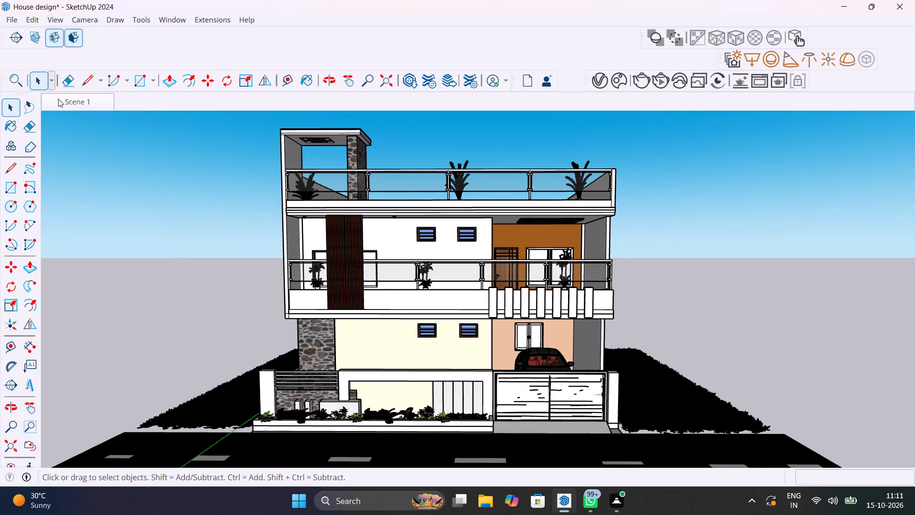
Update Scene 1 with the current front elevation view, and recall the scene to check its stored camera.
left_click(74, 101)
right_click(74, 101)
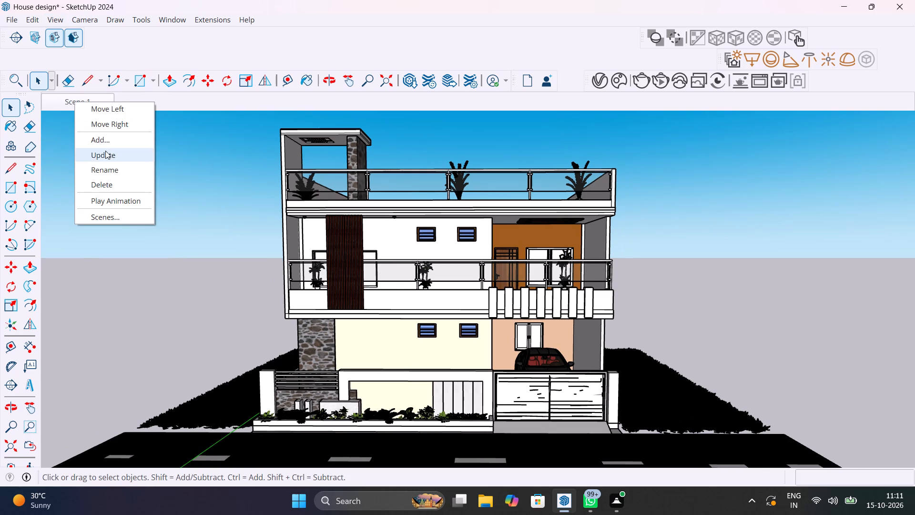
left_click(106, 151)
scroll(190, 237, "down", 13)
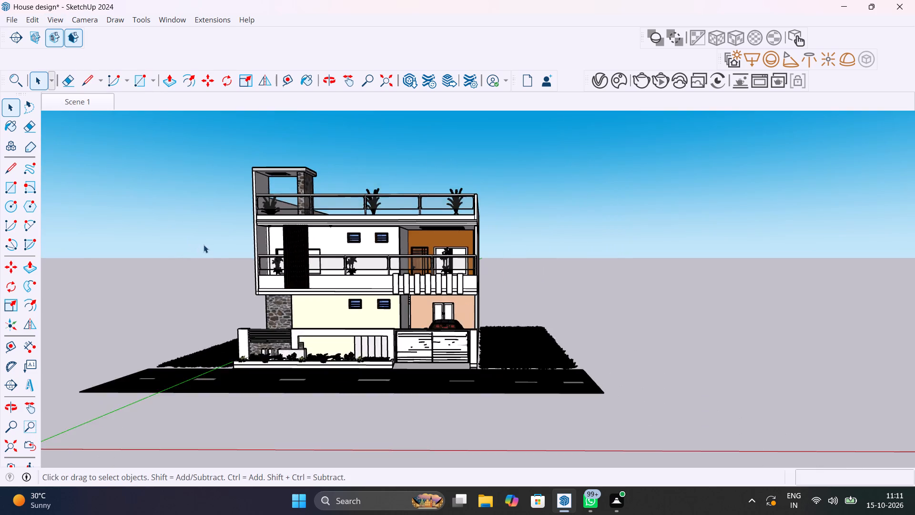
scroll(203, 245, "down", 3)
left_click(83, 100)
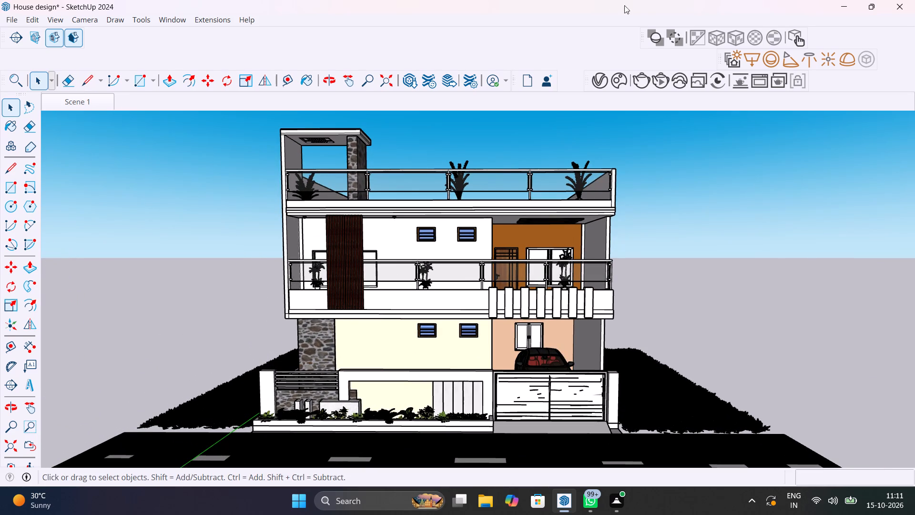
Start an interactive V-Ray render of the front elevation from the Scene 1 view.
left_click(647, 84)
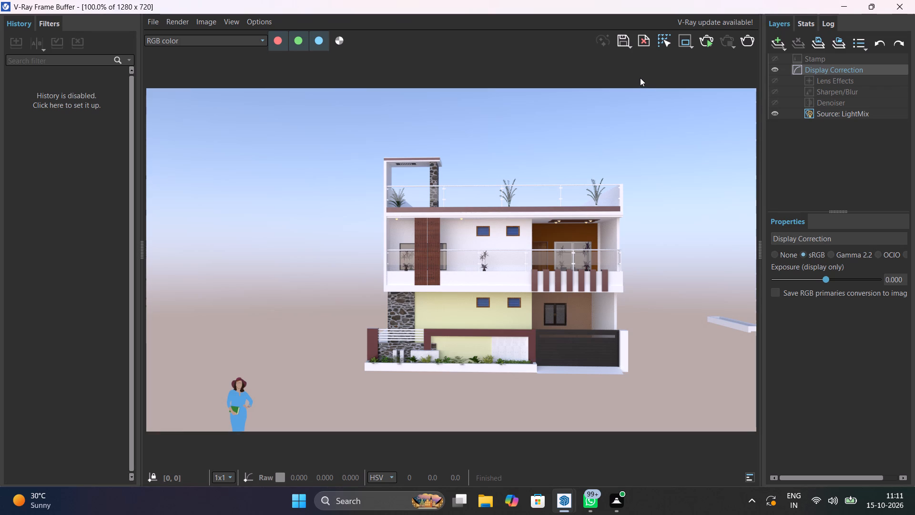
left_click(709, 42)
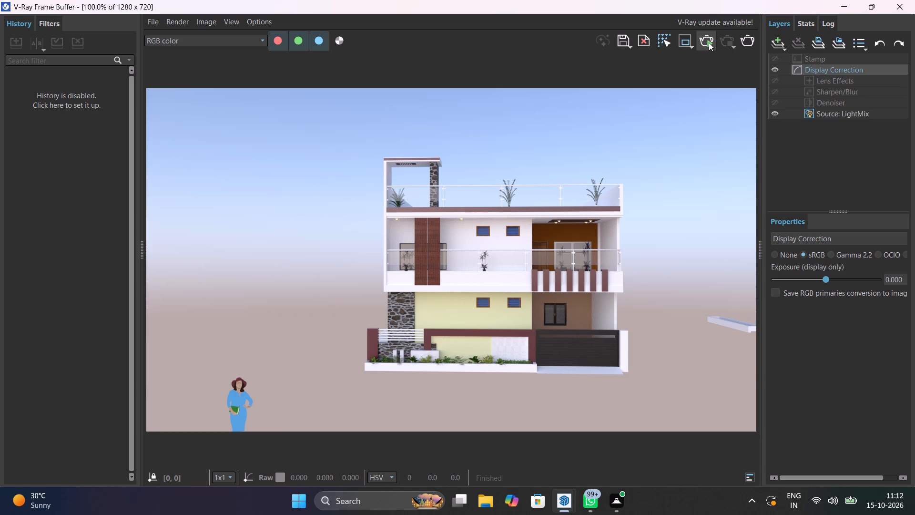
left_click(709, 42)
double_click(710, 42)
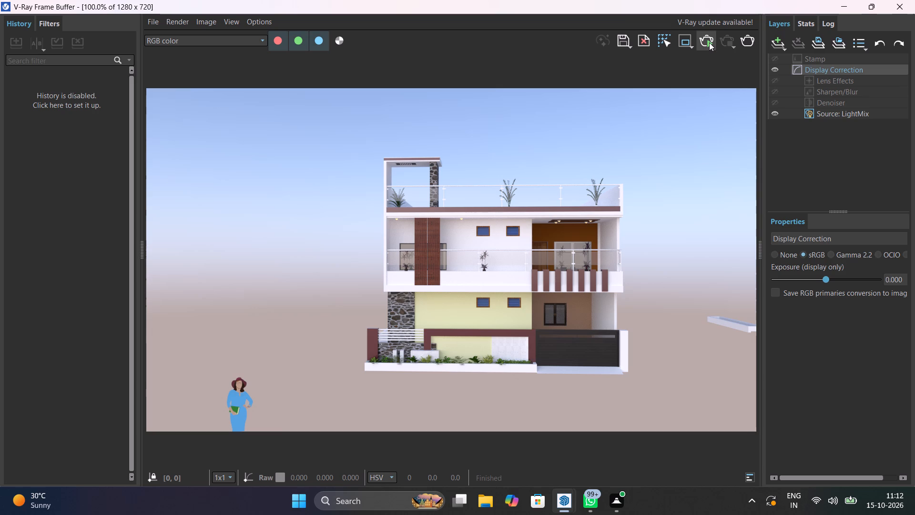